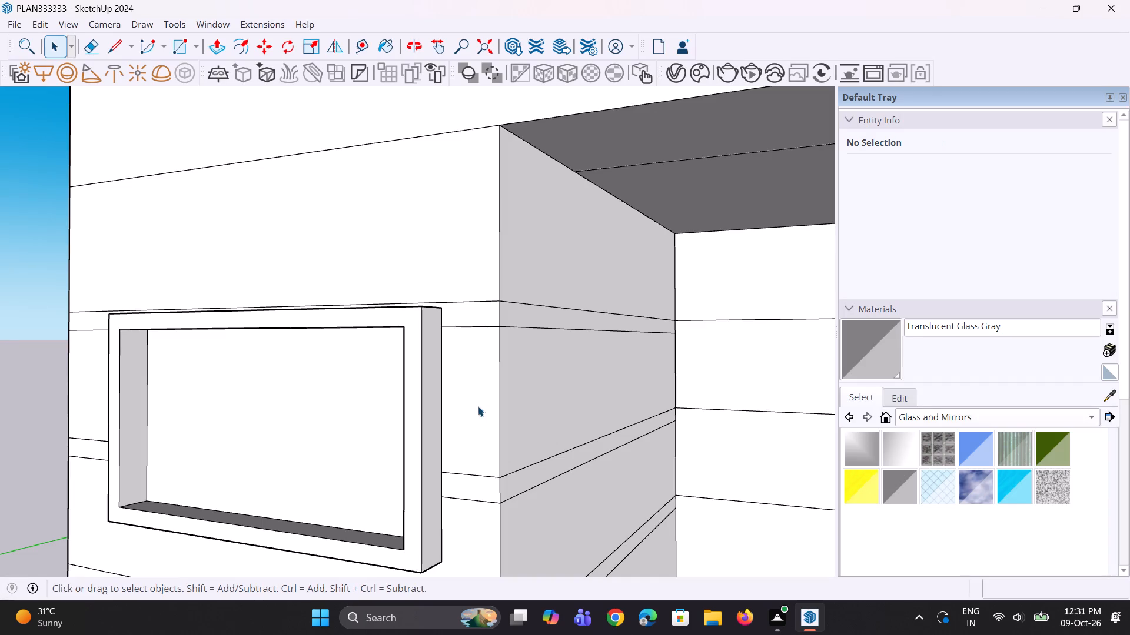
# Examine the house's front elevation, side wall and roof from several angles.
pyautogui.scroll(-18, 418, 313)
pyautogui.moveTo(346, 338); pyautogui.dragTo(441, 390, button='middle')
pyautogui.scroll(-9, 437, 372)
pyautogui.moveTo(433, 401); pyautogui.dragTo(483, 389, button='middle')
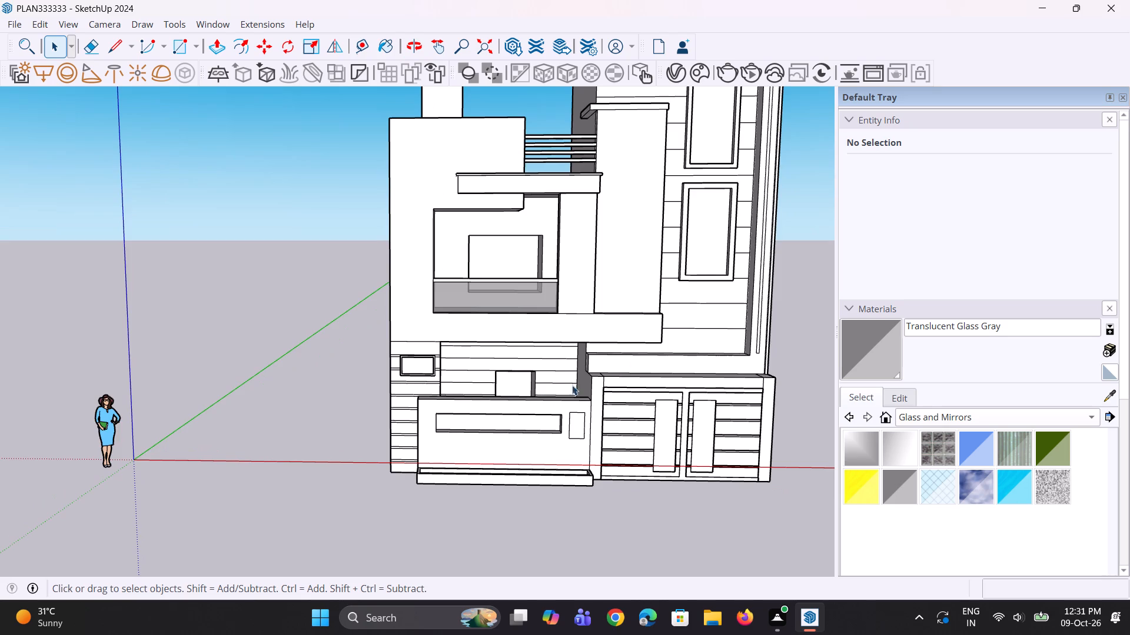
pyautogui.scroll(-8, 440, 436)
pyautogui.moveTo(488, 393); pyautogui.dragTo(501, 328, button='middle')
pyautogui.scroll(5, 656, 334)
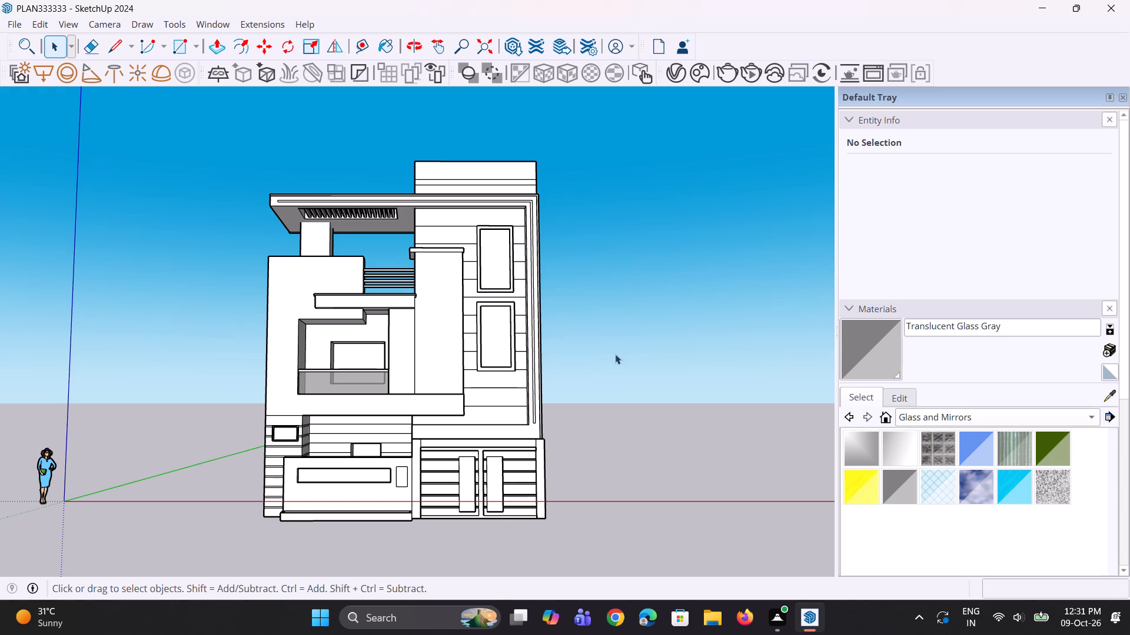
pyautogui.click(571, 377)
pyautogui.moveTo(543, 361); pyautogui.dragTo(523, 436, button='middle')
pyautogui.scroll(5, 385, 226)
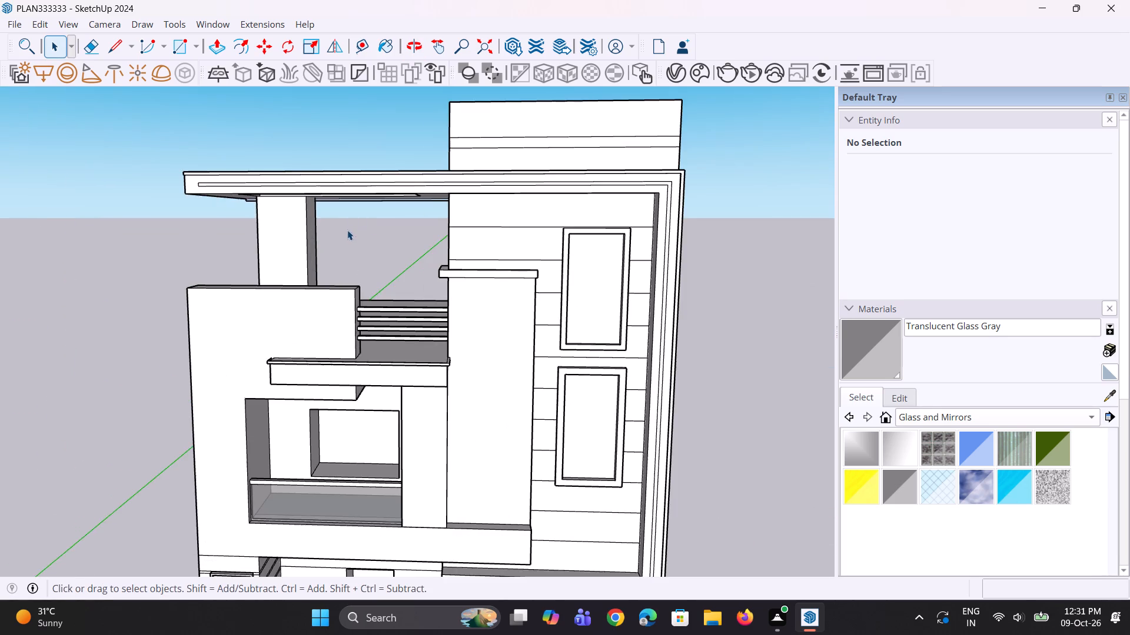
pyautogui.moveTo(347, 230); pyautogui.dragTo(394, 262, button='middle')
pyautogui.scroll(-4, 391, 258)
pyautogui.moveTo(193, 333); pyautogui.dragTo(485, 347, button='middle')
pyautogui.scroll(-2, 300, 349)
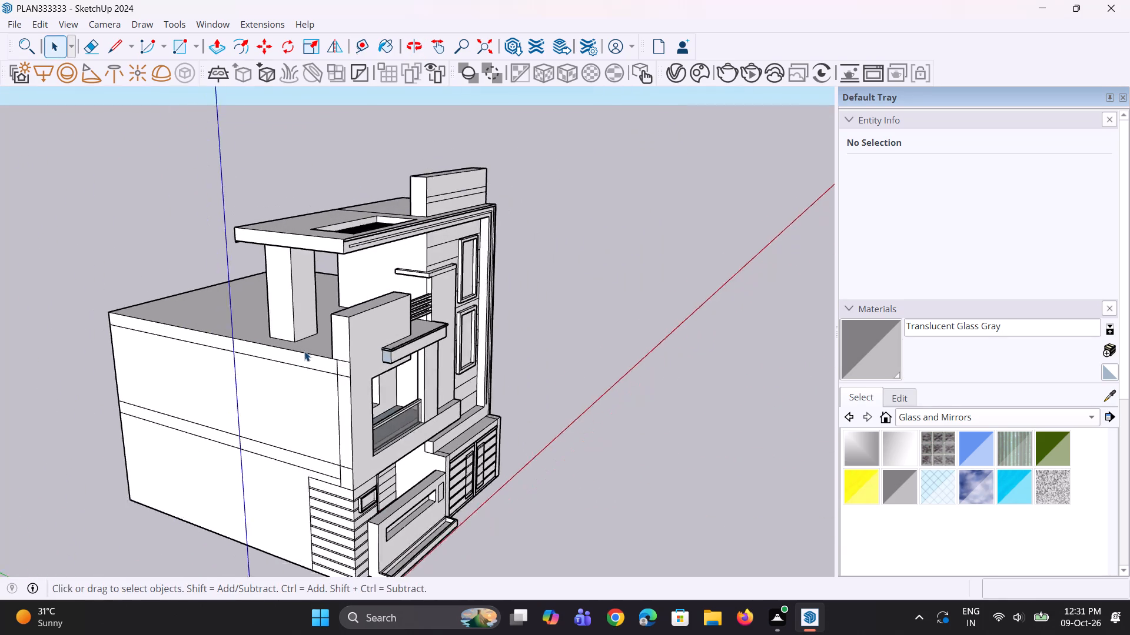
# Copy the vertical end edge of the front roof parapet a short distance inward to mark a narrow strip on its rear face.
pyautogui.scroll(-2, 304, 351)
pyautogui.moveTo(269, 373); pyautogui.dragTo(677, 382, button='middle')
pyautogui.scroll(3, 430, 363)
pyautogui.moveTo(488, 352); pyautogui.dragTo(515, 356, button='middle')
pyautogui.scroll(1, 517, 356)
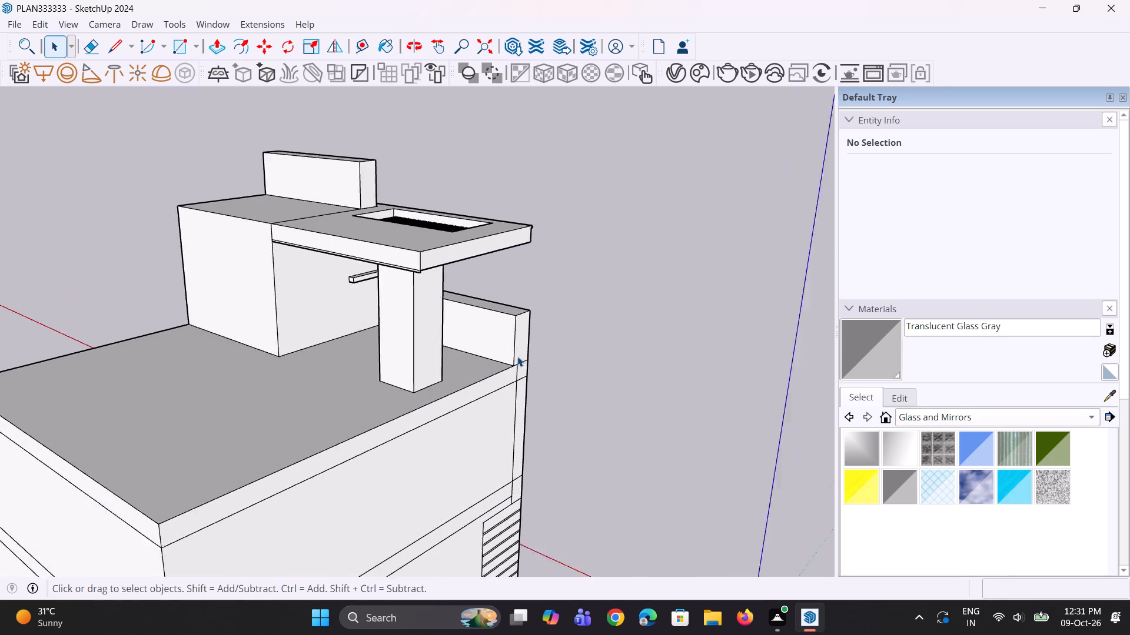
pyautogui.scroll(2, 517, 356)
pyautogui.click(514, 350)
pyautogui.scroll(2, 511, 362)
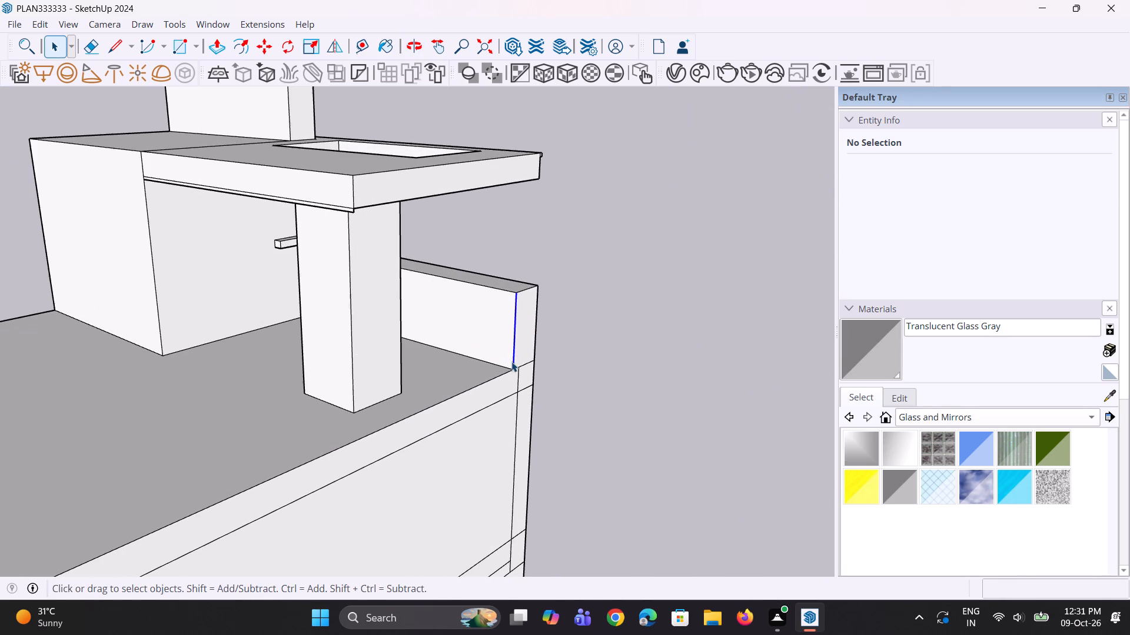
pyautogui.press('m')
pyautogui.click(517, 370)
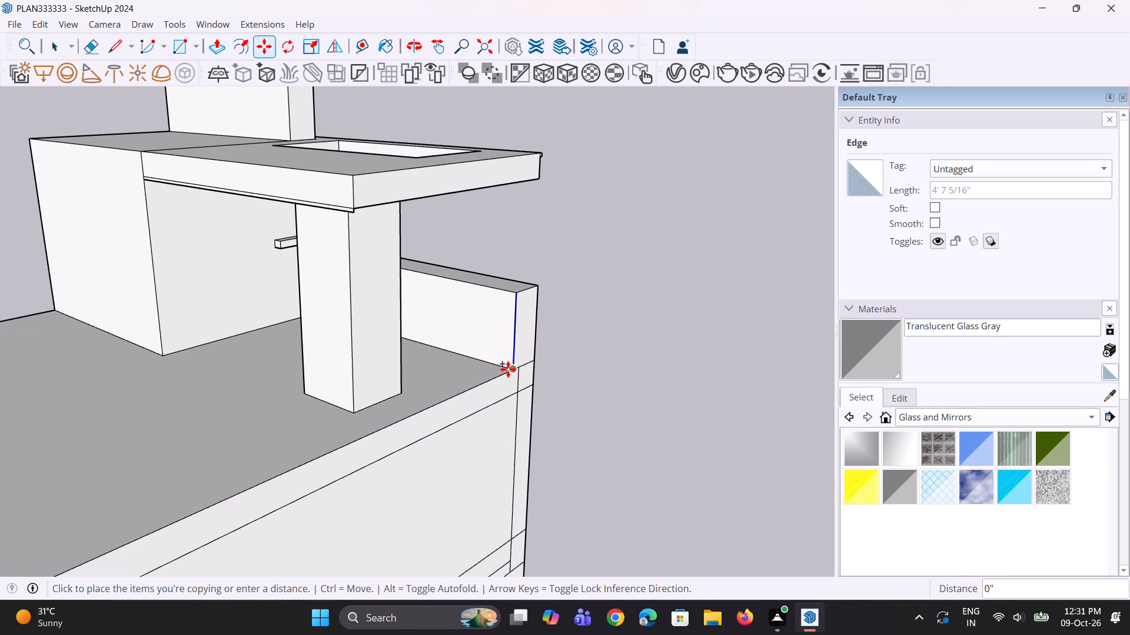
pyautogui.click(498, 366)
pyautogui.scroll(1, 503, 357)
# Extrude the strip about 34' 5 3/8" along the roof's side to the rear edge to form the side parapet.
pyautogui.press('p')
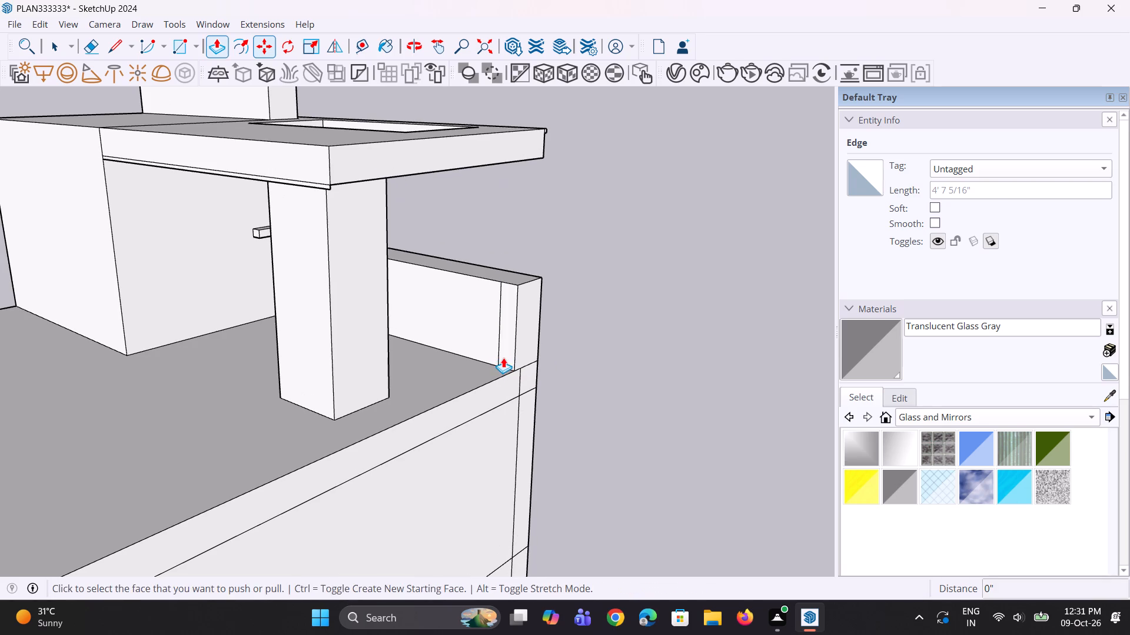
pyautogui.click(505, 356)
pyautogui.scroll(-7, 477, 369)
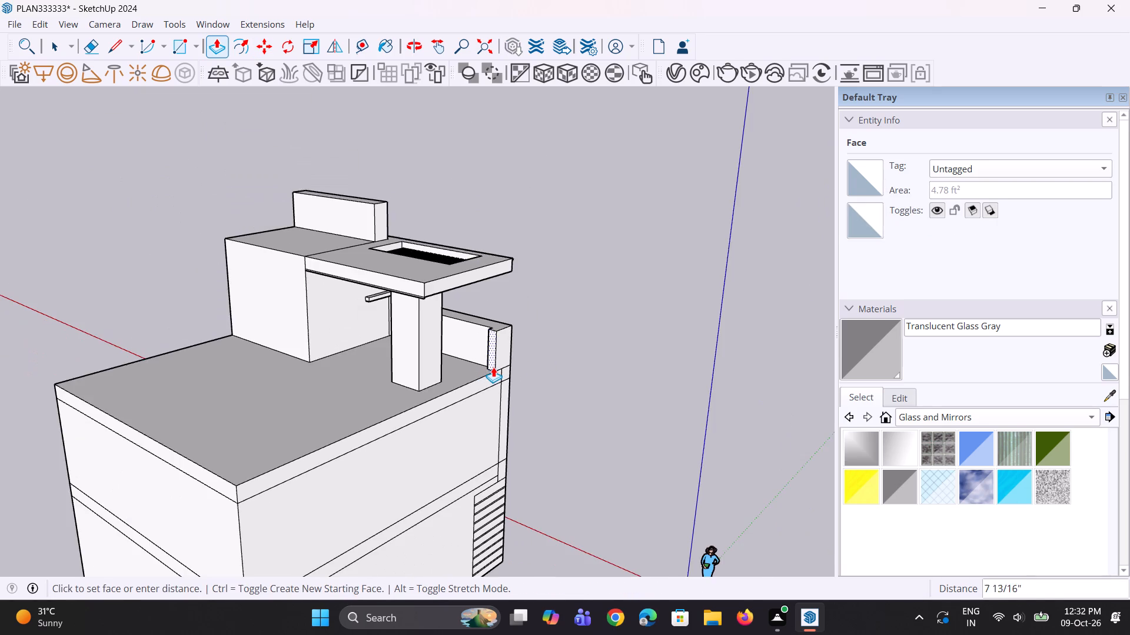
pyautogui.scroll(-2, 493, 367)
pyautogui.click(265, 476)
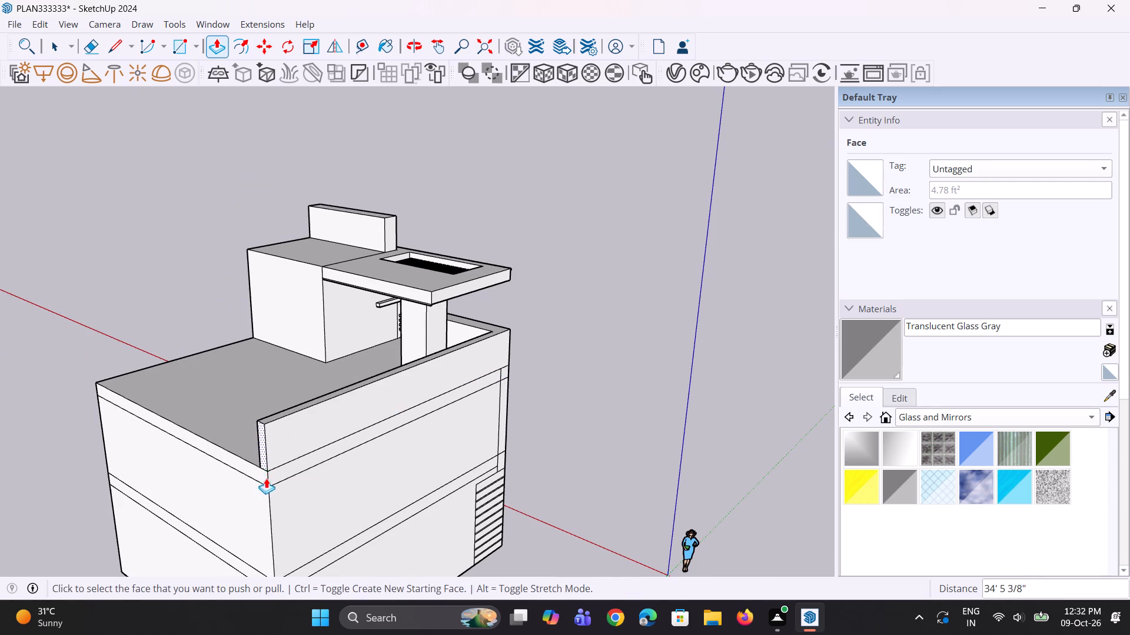
# Copy the vertical edge at the rear end of the side parapet's inner face slightly inward to mark a narrow strip.
pyautogui.moveTo(262, 505); pyautogui.dragTo(631, 492, button='middle')
pyautogui.moveTo(494, 467); pyautogui.dragTo(597, 482, button='middle')
pyautogui.scroll(5, 596, 457)
pyautogui.moveTo(391, 469); pyautogui.dragTo(426, 472, button='middle')
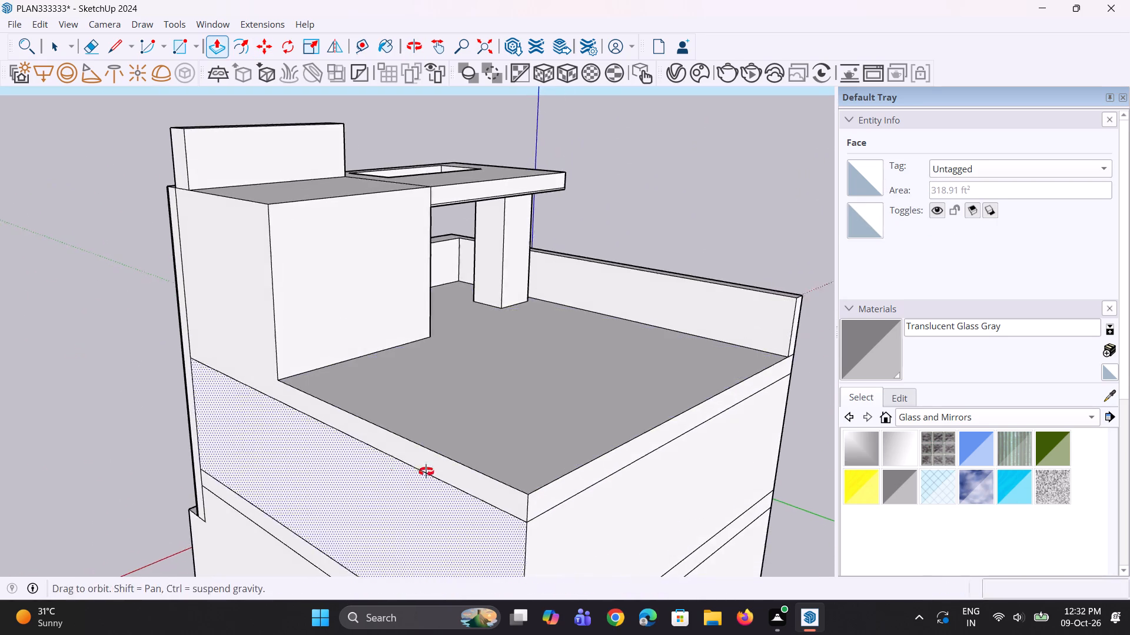
pyautogui.moveTo(426, 472); pyautogui.dragTo(538, 483, button='middle')
pyautogui.press('space')
pyautogui.scroll(1, 586, 463)
pyautogui.scroll(-4, 585, 462)
pyautogui.scroll(5, 712, 342)
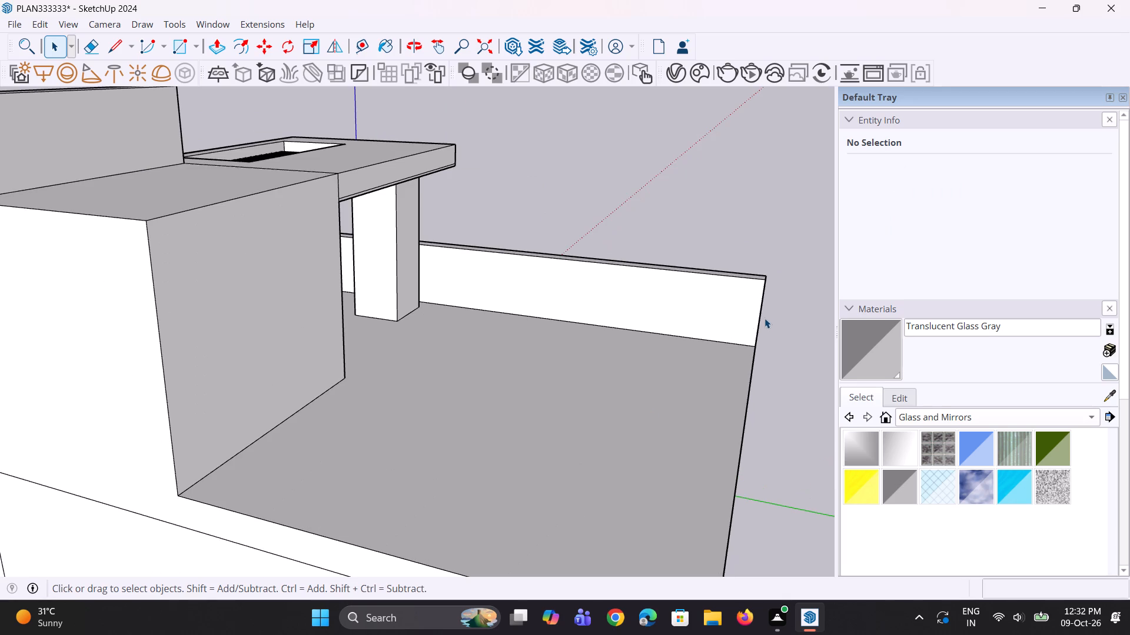
pyautogui.click(760, 315)
pyautogui.scroll(6, 768, 292)
pyautogui.press('m')
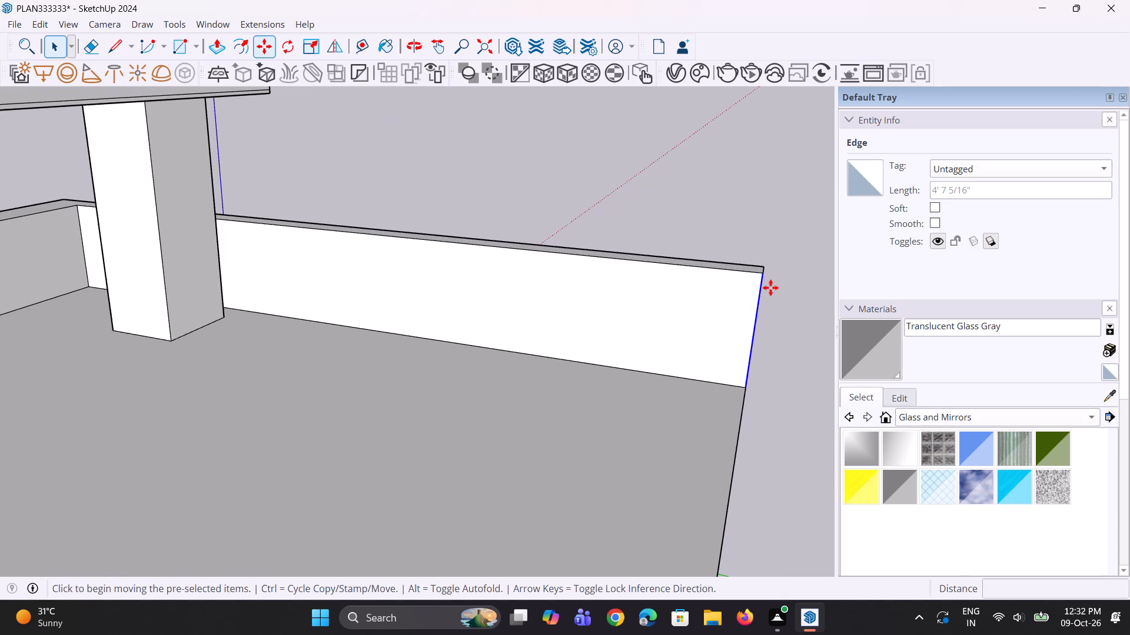
pyautogui.click(763, 277)
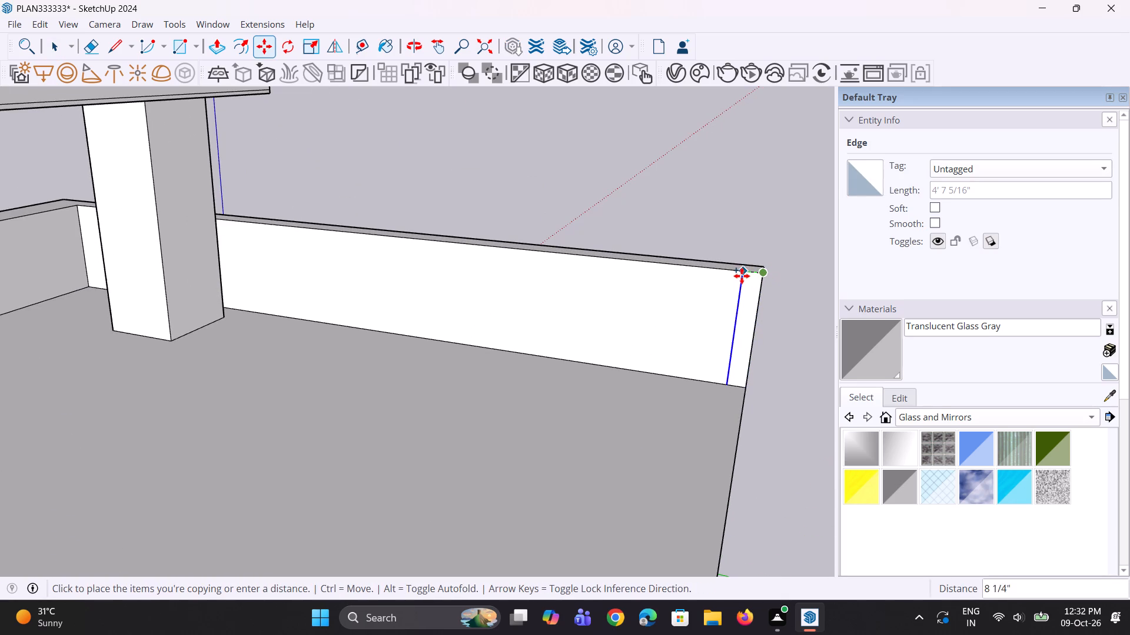
pyautogui.click(735, 275)
# Extrude the strip 30' 10 1/4" across the back of the roof to form the rear parapet.
pyautogui.press('p')
pyautogui.click(733, 340)
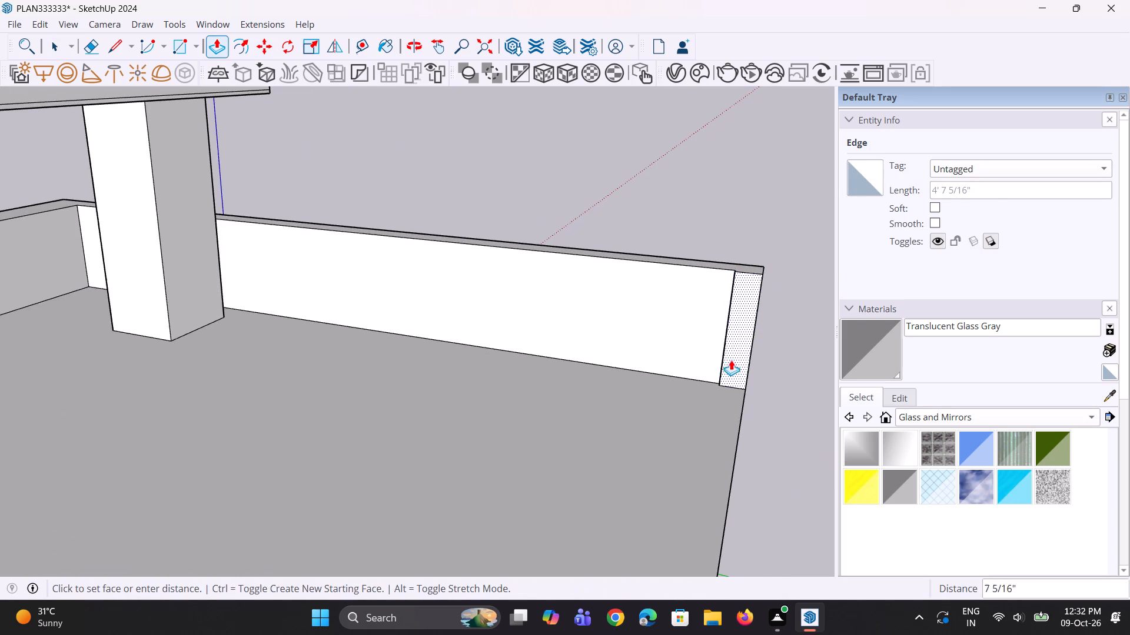
pyautogui.scroll(-12, 719, 387)
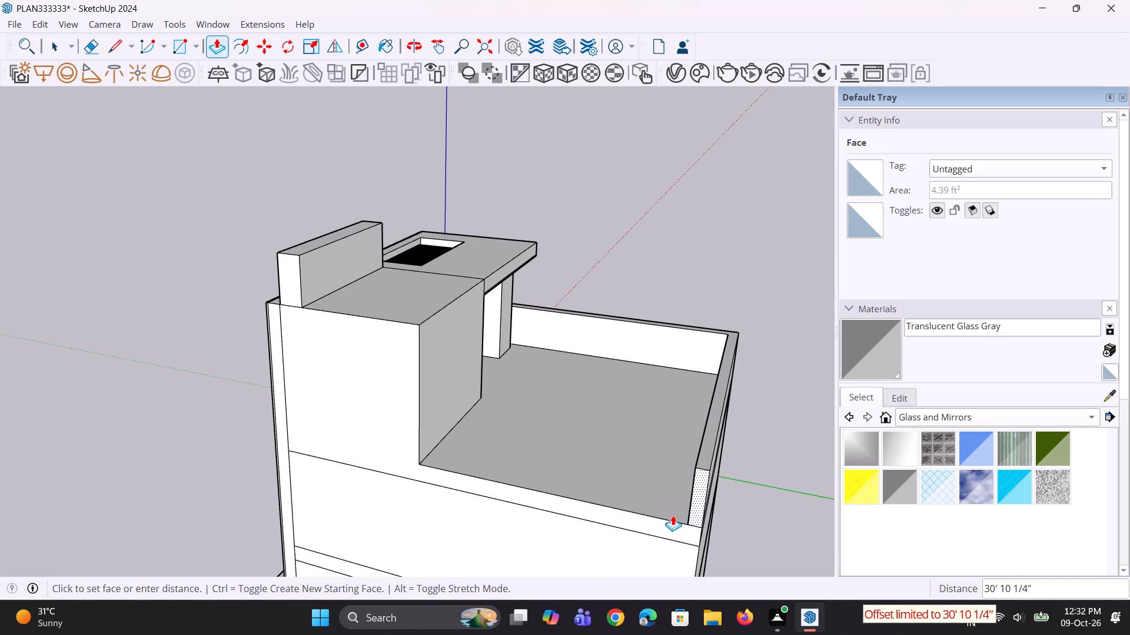
pyautogui.click(667, 518)
# Copy the inner vertical edge at the rear parapet's free end inward and adjust its position to mark a narrow strip.
pyautogui.moveTo(619, 546); pyautogui.dragTo(762, 564, button='middle')
pyautogui.scroll(-7, 584, 477)
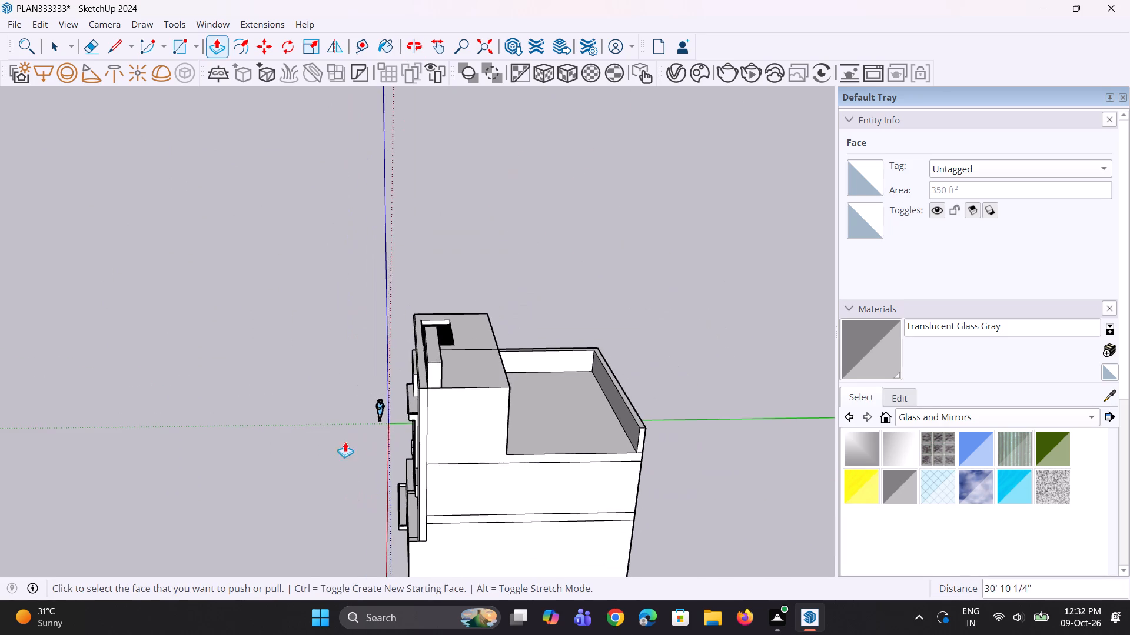
pyautogui.moveTo(364, 481); pyautogui.dragTo(604, 514, button='middle')
pyautogui.scroll(8, 641, 352)
pyautogui.moveTo(635, 361); pyautogui.dragTo(672, 330, button='middle')
pyautogui.press('space')
pyautogui.press('space')
pyautogui.scroll(3, 696, 329)
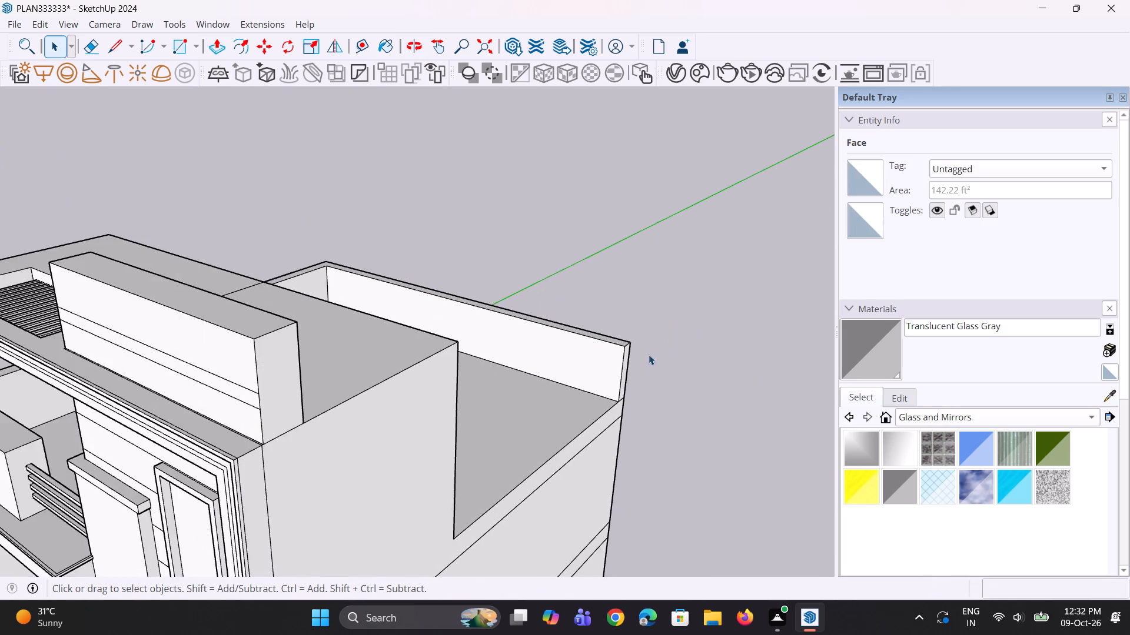
pyautogui.scroll(2, 610, 386)
pyautogui.click(624, 386)
pyautogui.scroll(4, 617, 349)
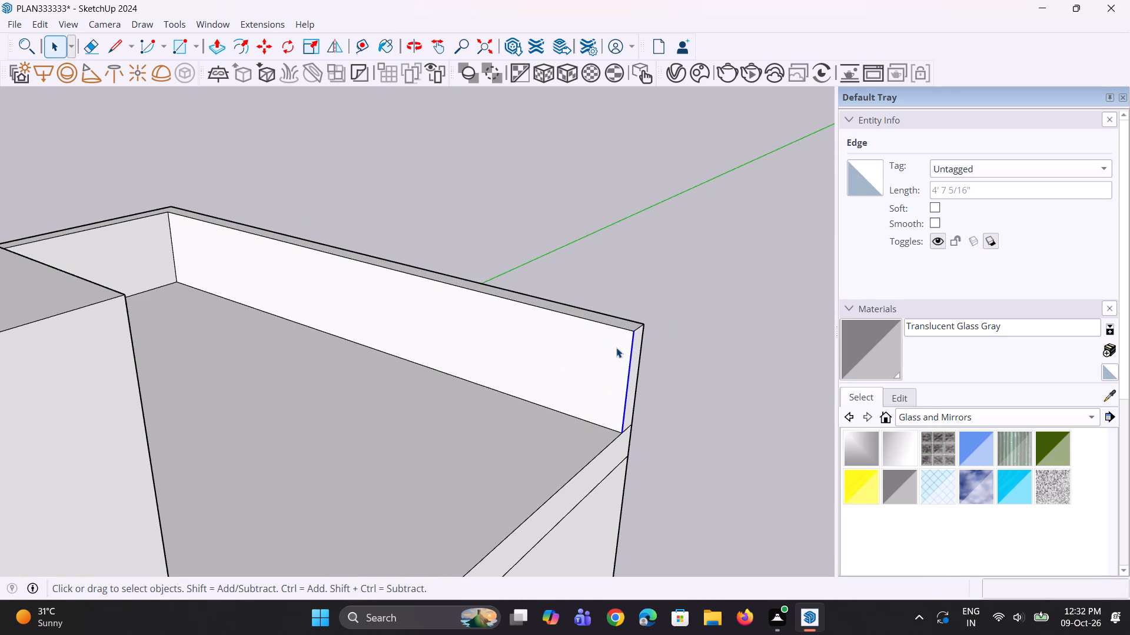
pyautogui.press('m')
pyautogui.click(634, 335)
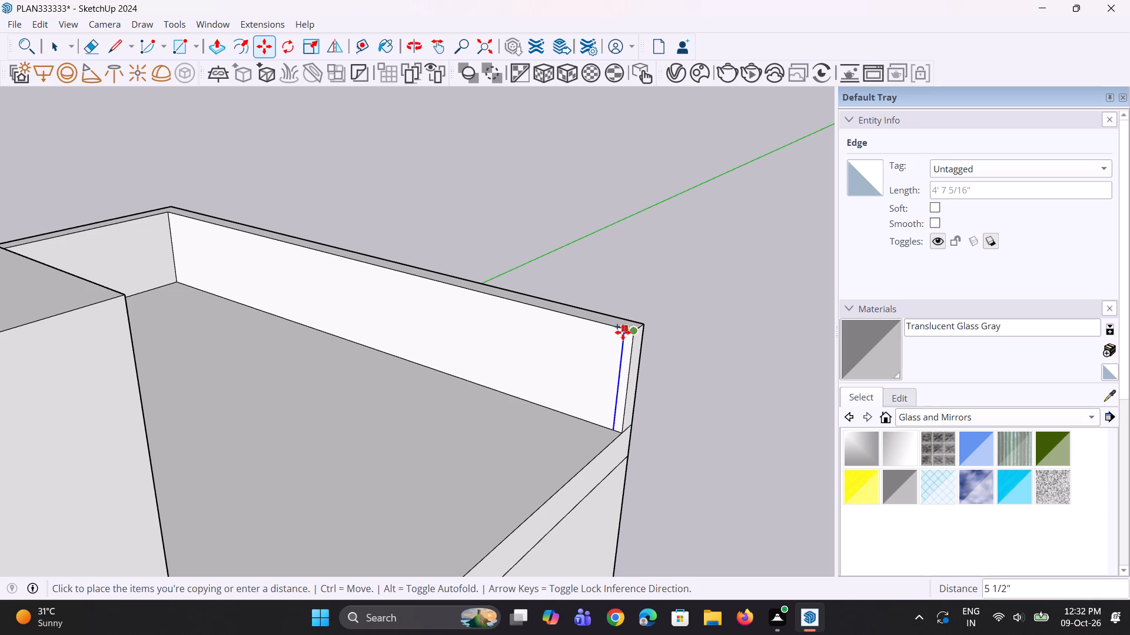
pyautogui.click(607, 326)
pyautogui.press('space')
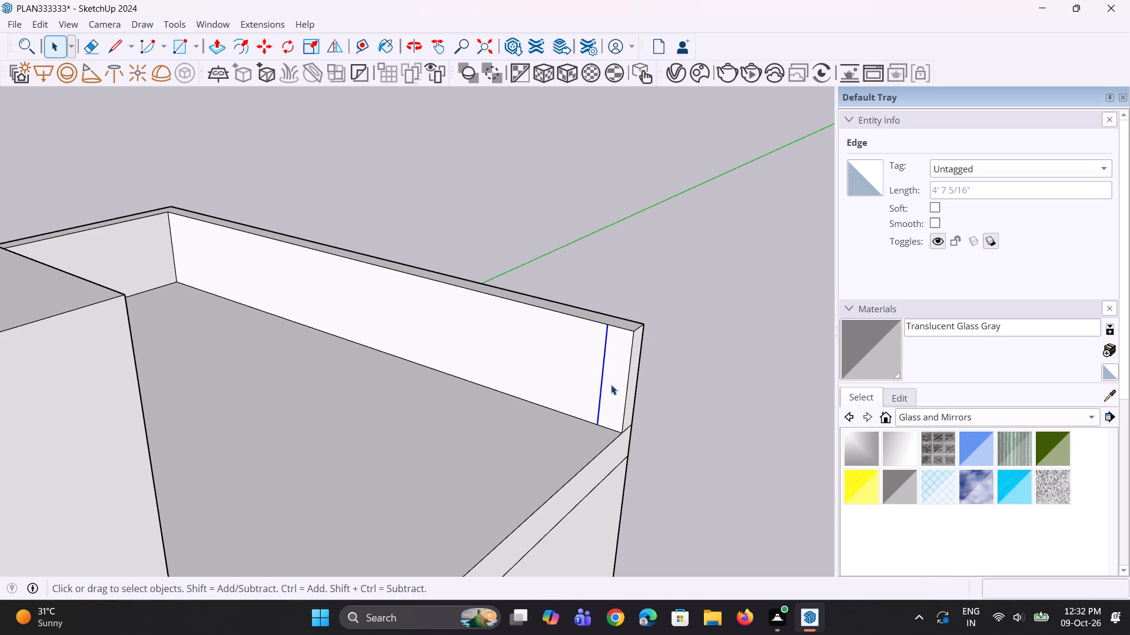
pyautogui.press('m')
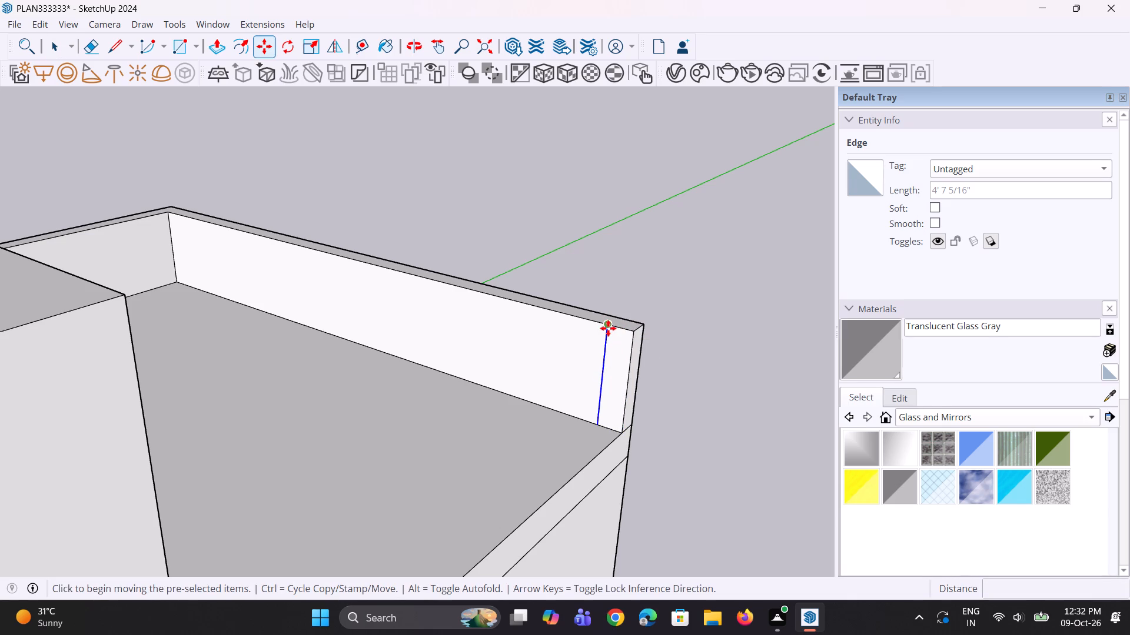
pyautogui.click(608, 327)
pyautogui.click(611, 328)
# Extrude the strip about 21' 2 1/4" forward to the raised roof block to form the remaining side parapet.
pyautogui.press('space')
pyautogui.press('p')
pyautogui.click(616, 389)
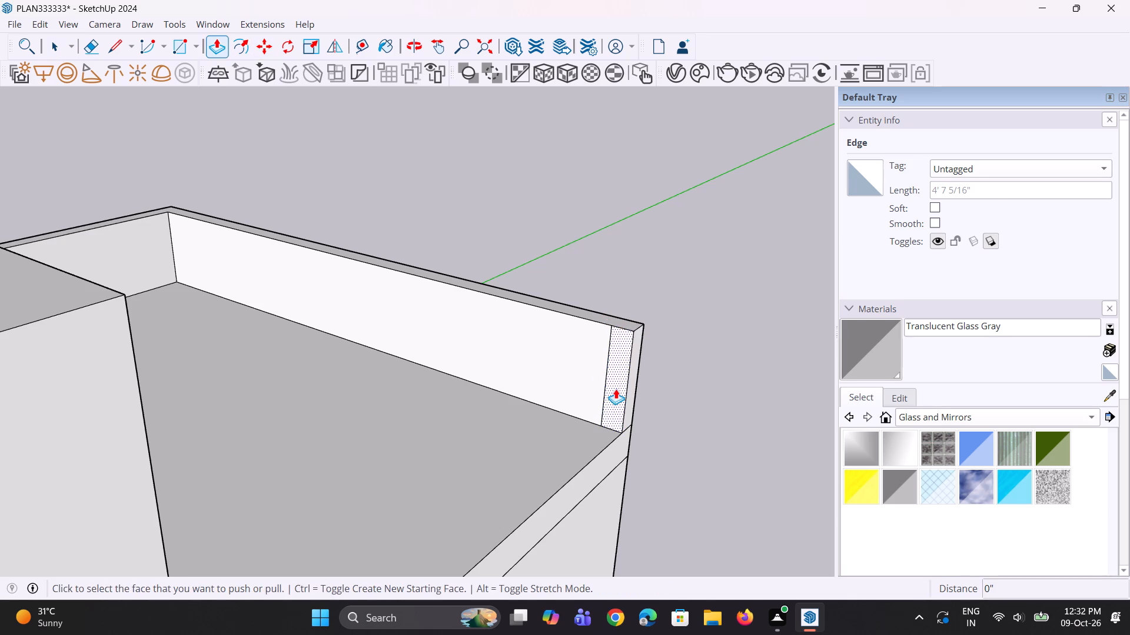
pyautogui.scroll(-6, 590, 411)
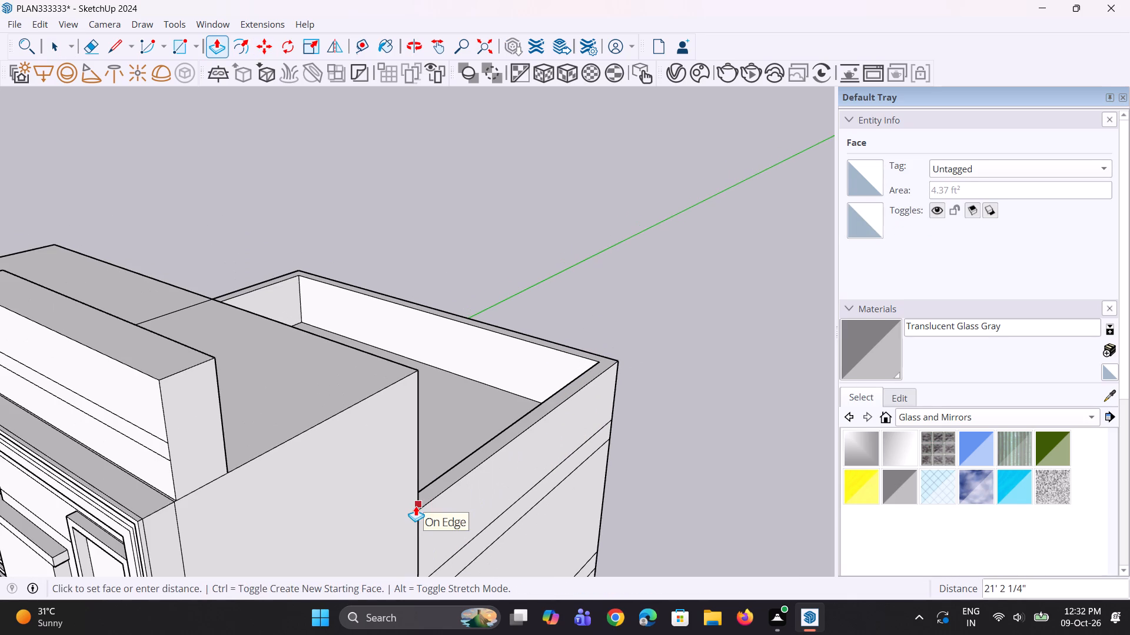
pyautogui.click(416, 506)
# Push the rear face of the column under the roof slab in by about 1' 4 3/4".
pyautogui.scroll(-3, 477, 461)
pyautogui.moveTo(498, 456); pyautogui.dragTo(359, 486, button='middle')
pyautogui.scroll(-4, 461, 441)
pyautogui.moveTo(499, 447); pyautogui.dragTo(153, 462, button='middle')
pyautogui.moveTo(332, 452); pyautogui.dragTo(145, 476, button='middle')
pyautogui.moveTo(286, 444); pyautogui.dragTo(137, 459, button='middle')
pyautogui.moveTo(121, 445); pyautogui.dragTo(51, 466, button='middle')
pyautogui.scroll(2, 230, 438)
pyautogui.scroll(-2, 274, 219)
pyautogui.moveTo(272, 229); pyautogui.dragTo(414, 229, button='middle')
pyautogui.moveTo(344, 283); pyautogui.dragTo(350, 258, button='middle')
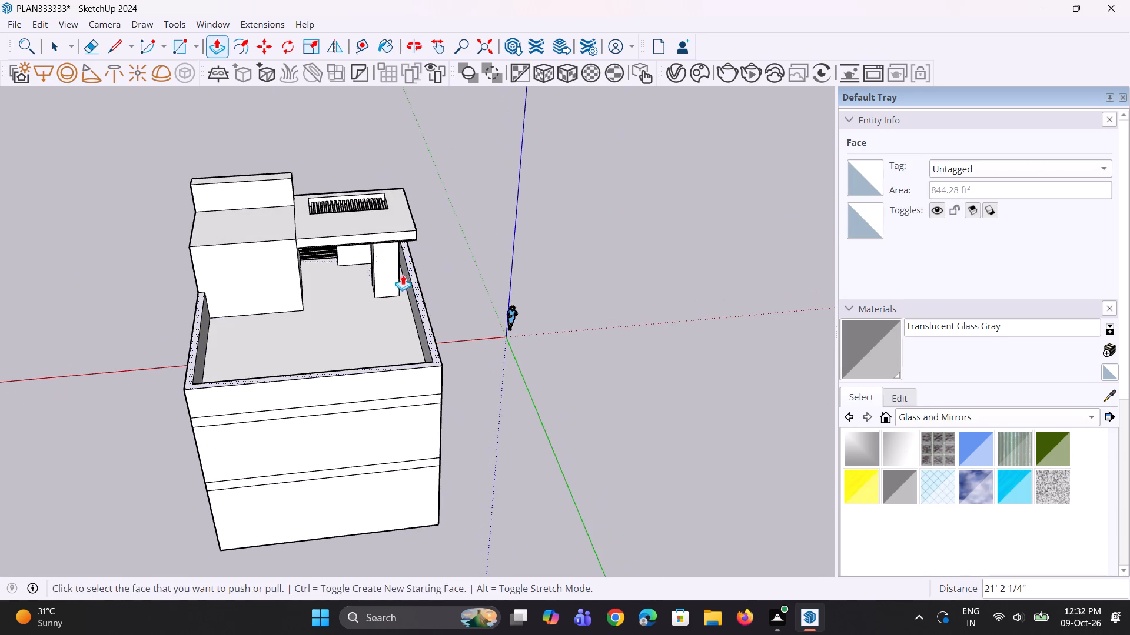
pyautogui.click(393, 275)
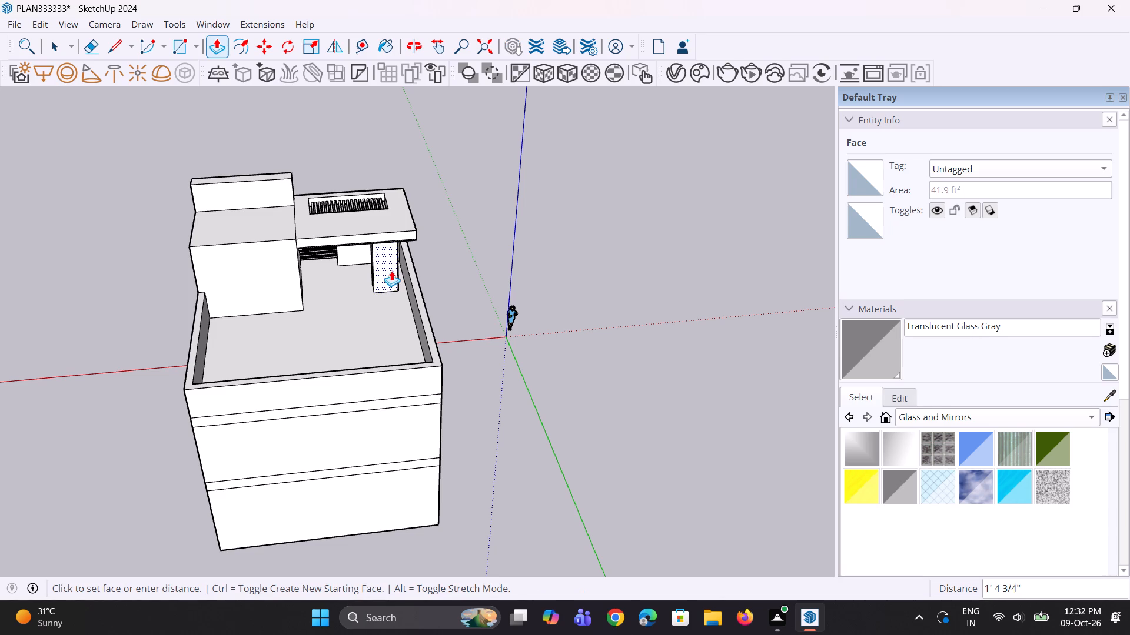
pyautogui.click(391, 270)
# Push the column's outer side face, next to the side parapet, in by about 4 3/8".
pyautogui.moveTo(417, 297); pyautogui.dragTo(161, 304, button='middle')
pyautogui.scroll(5, 413, 252)
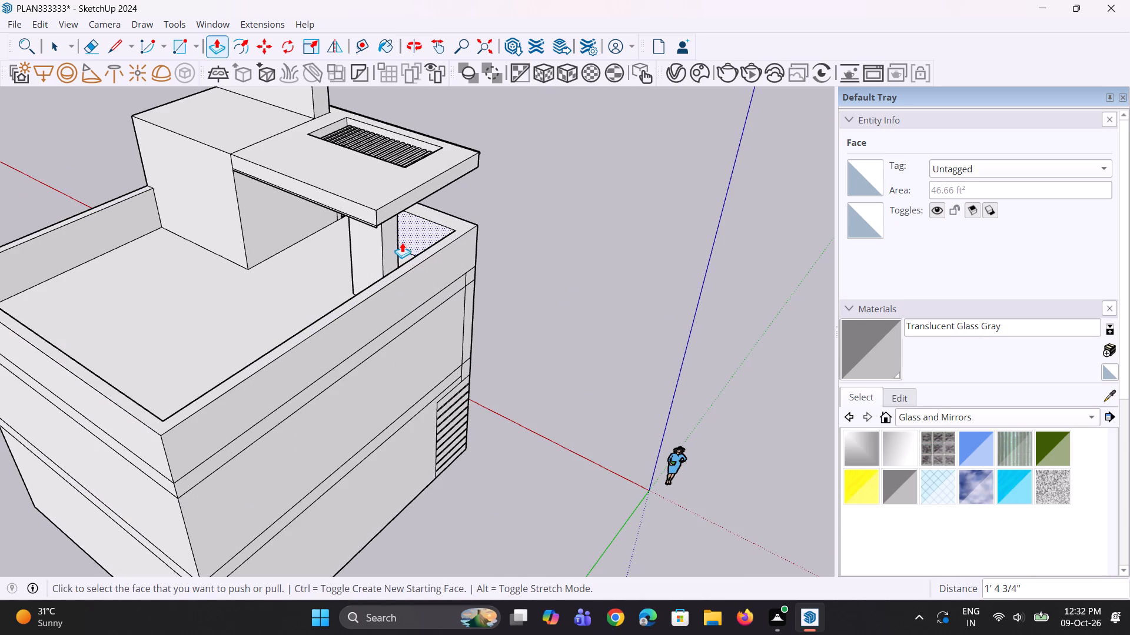
pyautogui.click(397, 242)
pyautogui.click(394, 240)
# Erase the dividing edge between the slatted canopy slab and the raised block's roof face.
pyautogui.scroll(-5, 368, 266)
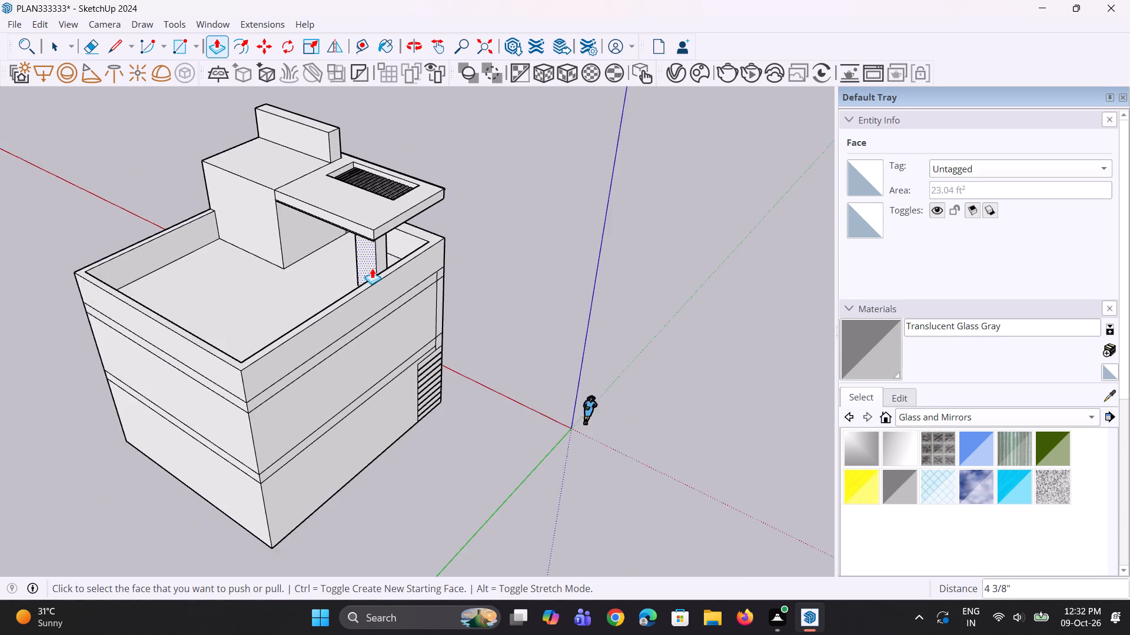
pyautogui.scroll(-2, 372, 268)
pyautogui.moveTo(302, 295); pyautogui.dragTo(540, 297, button='middle')
pyautogui.moveTo(360, 320); pyautogui.dragTo(586, 293, button='middle')
pyautogui.moveTo(388, 319); pyautogui.dragTo(534, 308, button='middle')
pyautogui.moveTo(432, 331); pyautogui.dragTo(651, 311, button='middle')
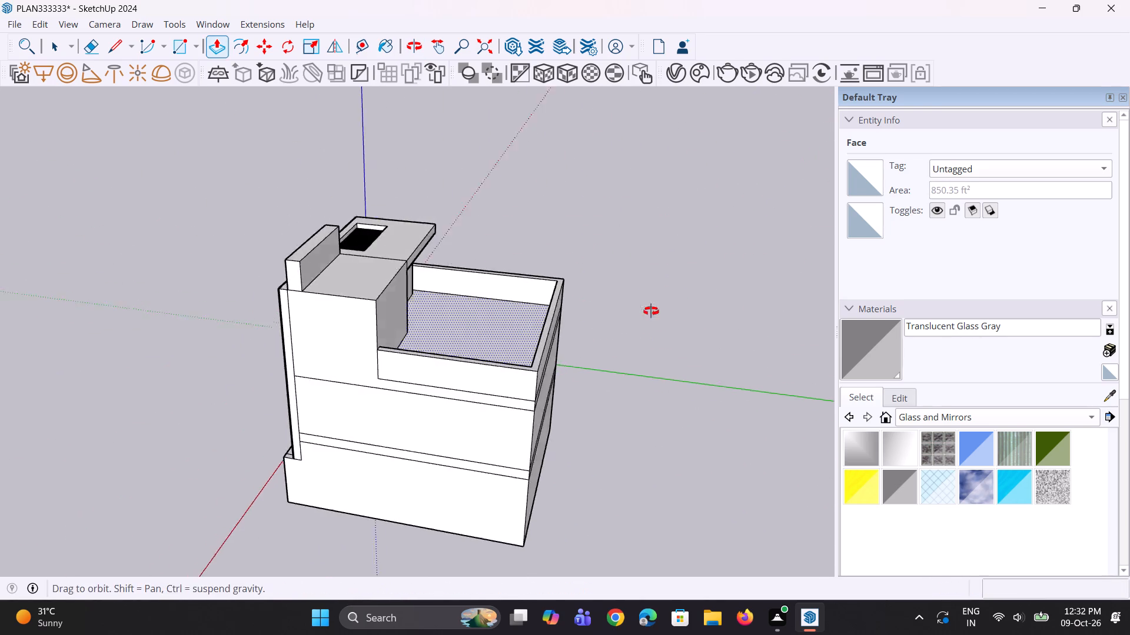
pyautogui.moveTo(651, 311); pyautogui.dragTo(667, 308, button='middle')
pyautogui.scroll(-4, 393, 286)
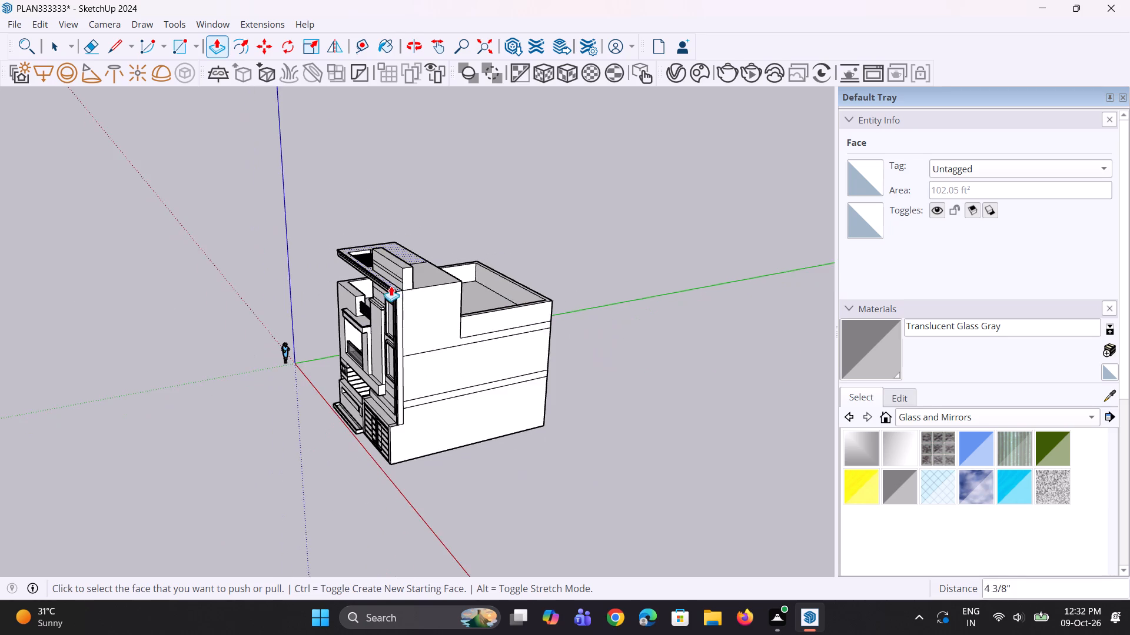
pyautogui.moveTo(387, 286); pyautogui.dragTo(497, 372, button='middle')
pyautogui.scroll(4, 438, 265)
pyautogui.moveTo(400, 283); pyautogui.dragTo(403, 362, button='middle')
pyautogui.scroll(5, 405, 323)
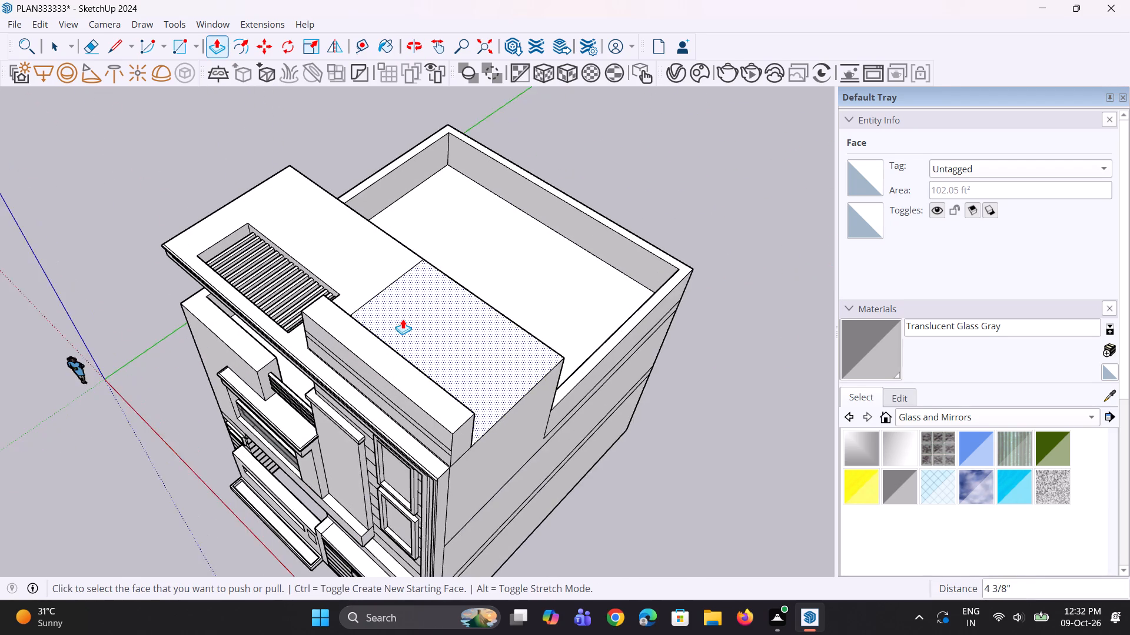
pyautogui.press('e')
pyautogui.click(391, 281)
# Examine the roof, the parapets and the front elevation from the front and above.
pyautogui.moveTo(313, 346); pyautogui.dragTo(596, 317, button='middle')
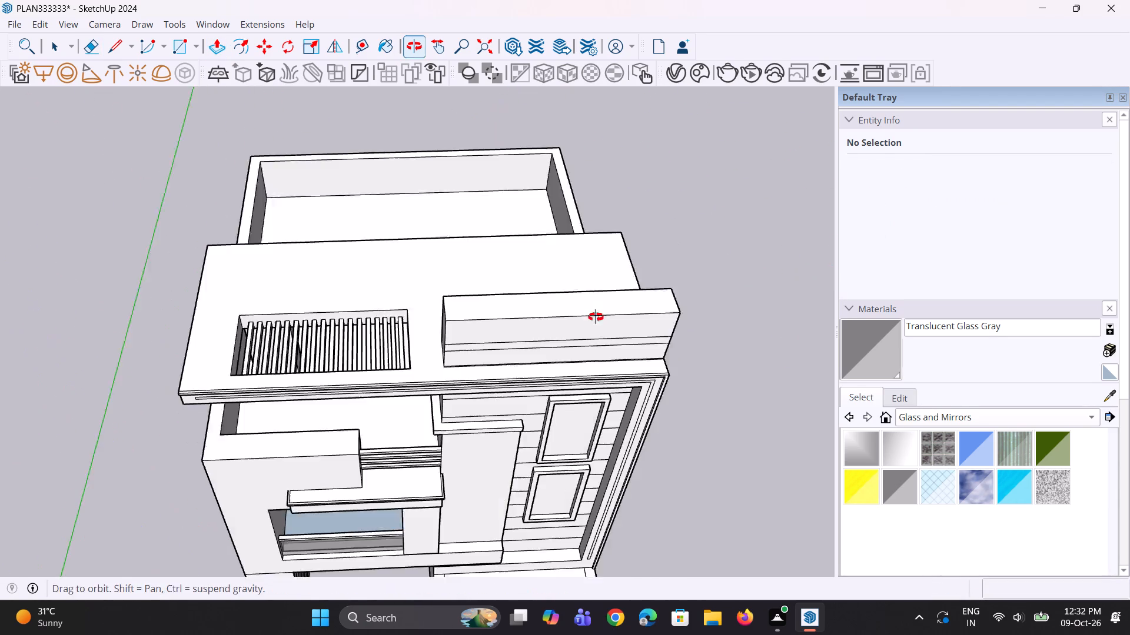
pyautogui.scroll(-4, 447, 329)
pyautogui.moveTo(410, 347); pyautogui.dragTo(460, 259, button='middle')
pyautogui.scroll(3, 447, 317)
pyautogui.press('space')
pyautogui.press('space')
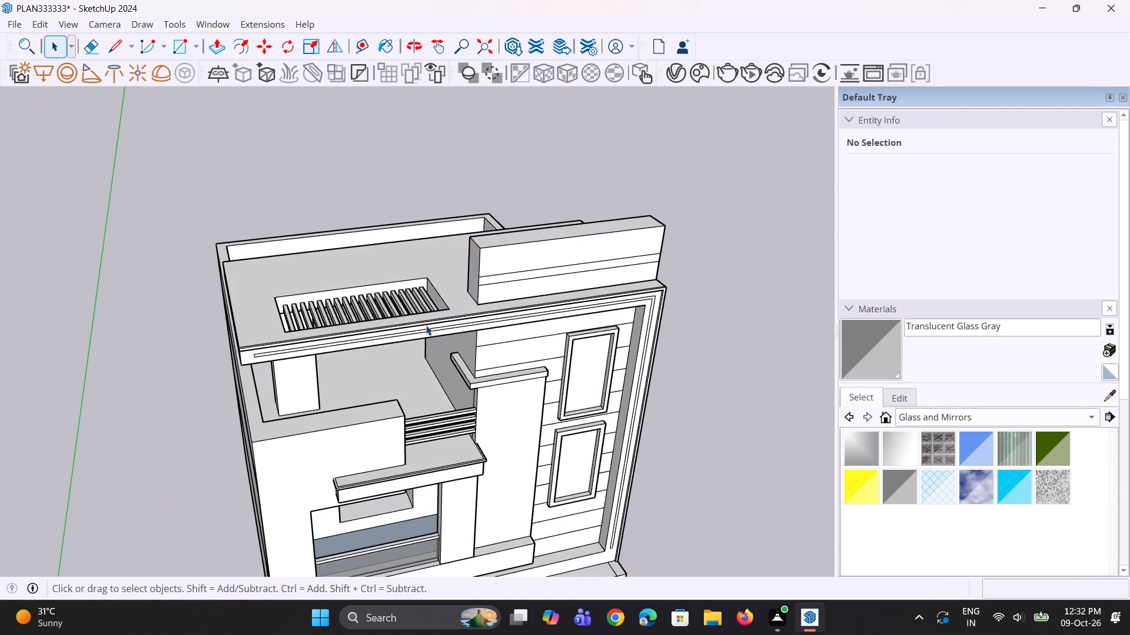
pyautogui.scroll(-3, 413, 325)
pyautogui.moveTo(343, 353); pyautogui.dragTo(330, 343, button='middle')
pyautogui.scroll(-3, 312, 225)
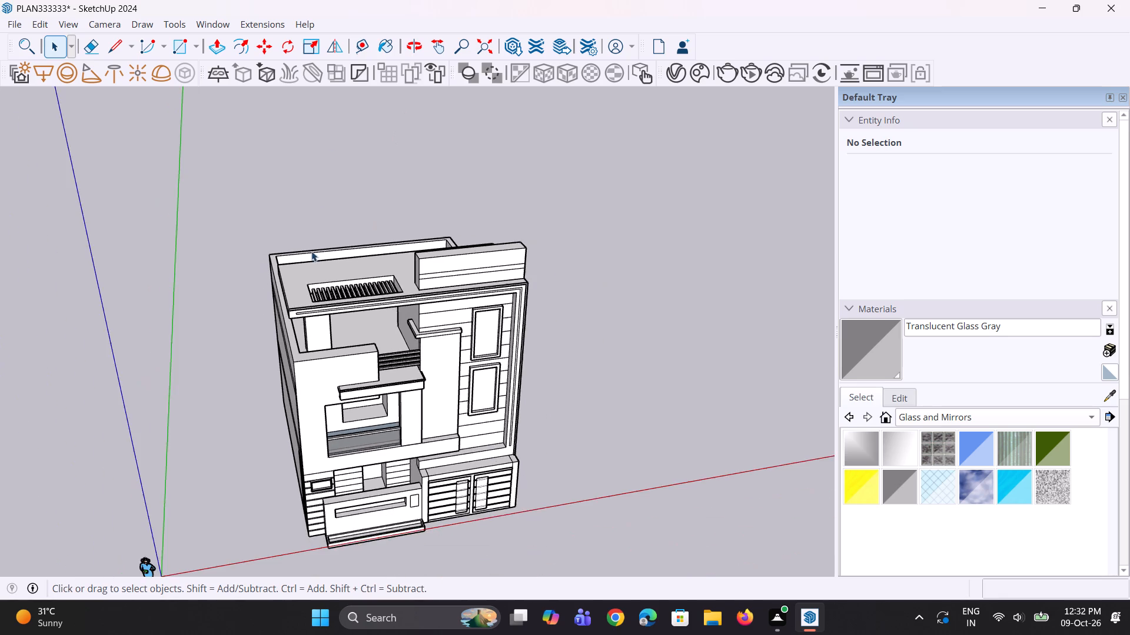
pyautogui.scroll(-3, 311, 252)
pyautogui.moveTo(310, 252); pyautogui.dragTo(324, 243, button='middle')
pyautogui.scroll(3, 295, 279)
pyautogui.moveTo(285, 278); pyautogui.dragTo(307, 226, button='middle')
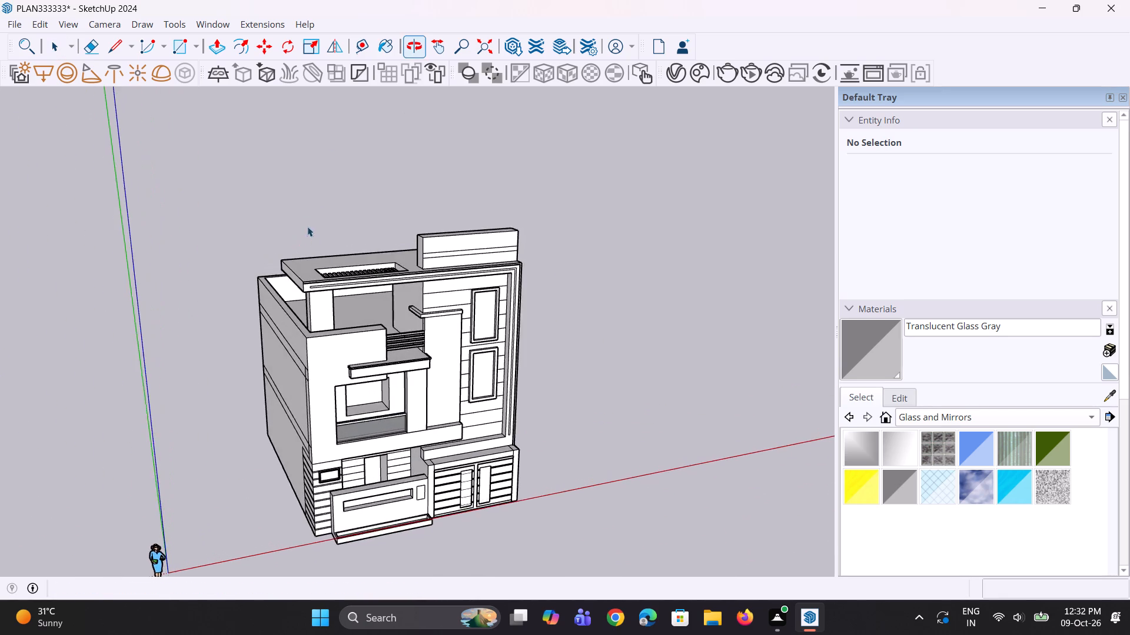
# Examine the roof, the side wall and the front elevation of the house from above, the side and the front.
pyautogui.scroll(3, 281, 278)
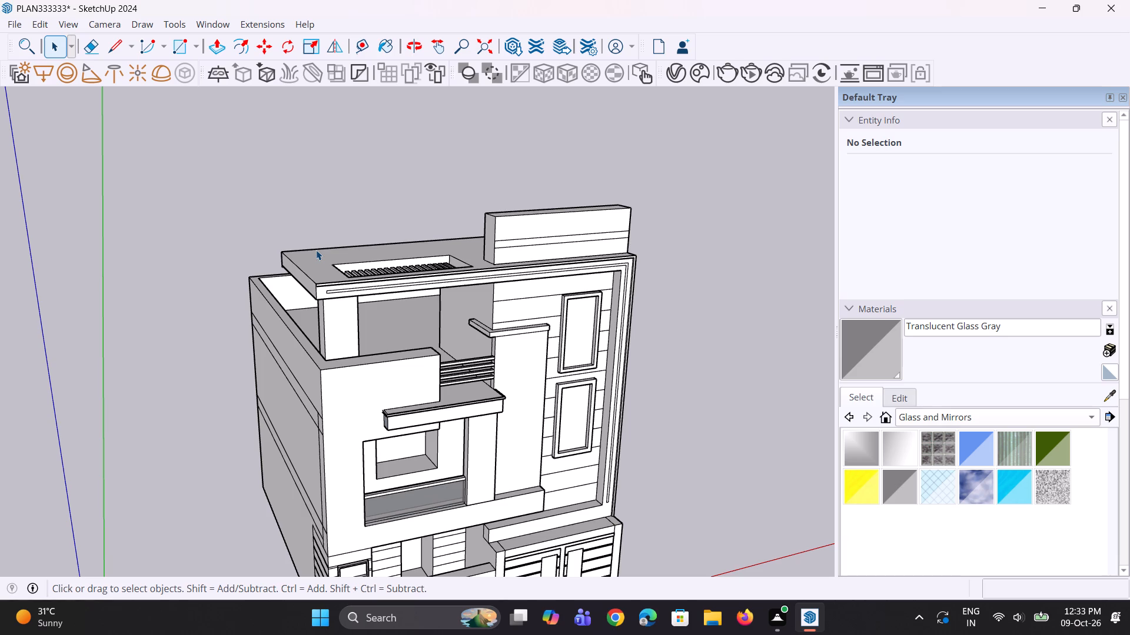
pyautogui.scroll(-4, 323, 240)
pyautogui.moveTo(322, 240); pyautogui.dragTo(304, 238, button='middle')
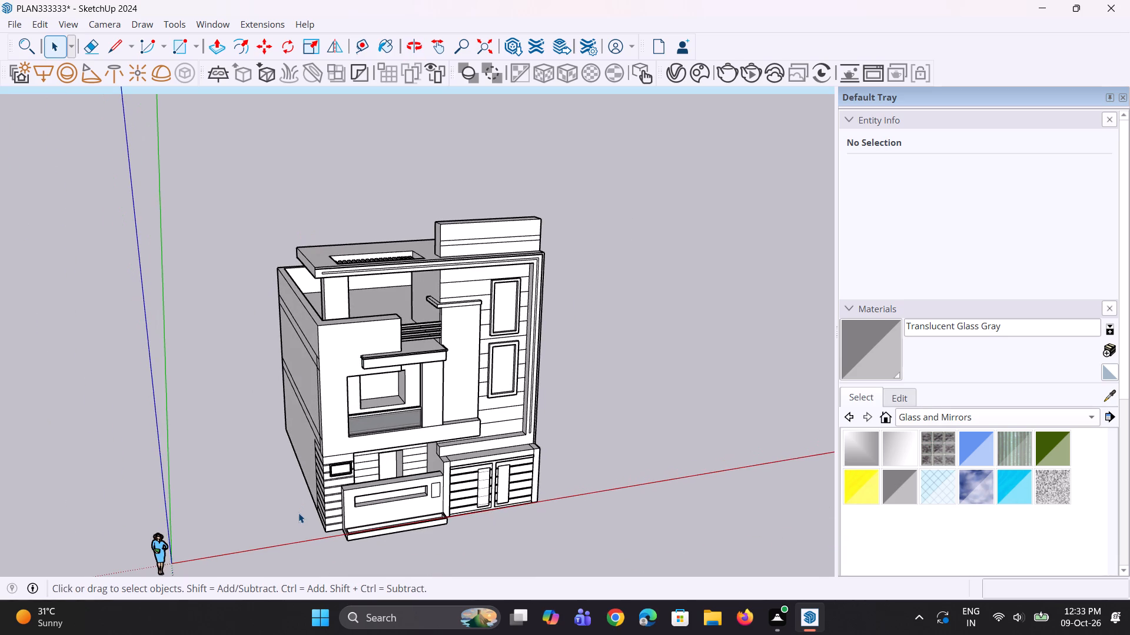
pyautogui.scroll(2, 301, 518)
pyautogui.moveTo(316, 500); pyautogui.dragTo(479, 454, button='middle')
pyautogui.scroll(3, 389, 502)
pyautogui.moveTo(362, 502); pyautogui.dragTo(390, 504, button='middle')
pyautogui.scroll(2, 343, 469)
pyautogui.moveTo(342, 466); pyautogui.dragTo(381, 470, button='middle')
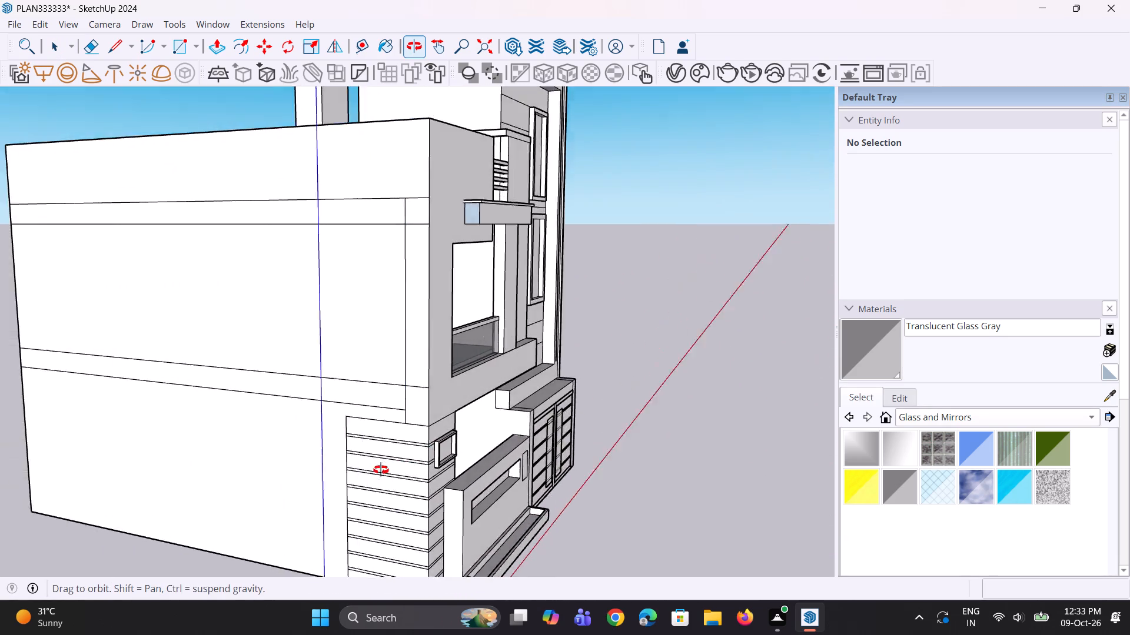
pyautogui.moveTo(381, 470); pyautogui.dragTo(195, 504, button='middle')
pyautogui.scroll(-7, 222, 473)
pyautogui.moveTo(441, 454); pyautogui.dragTo(365, 393, button='middle')
pyautogui.scroll(2, 362, 497)
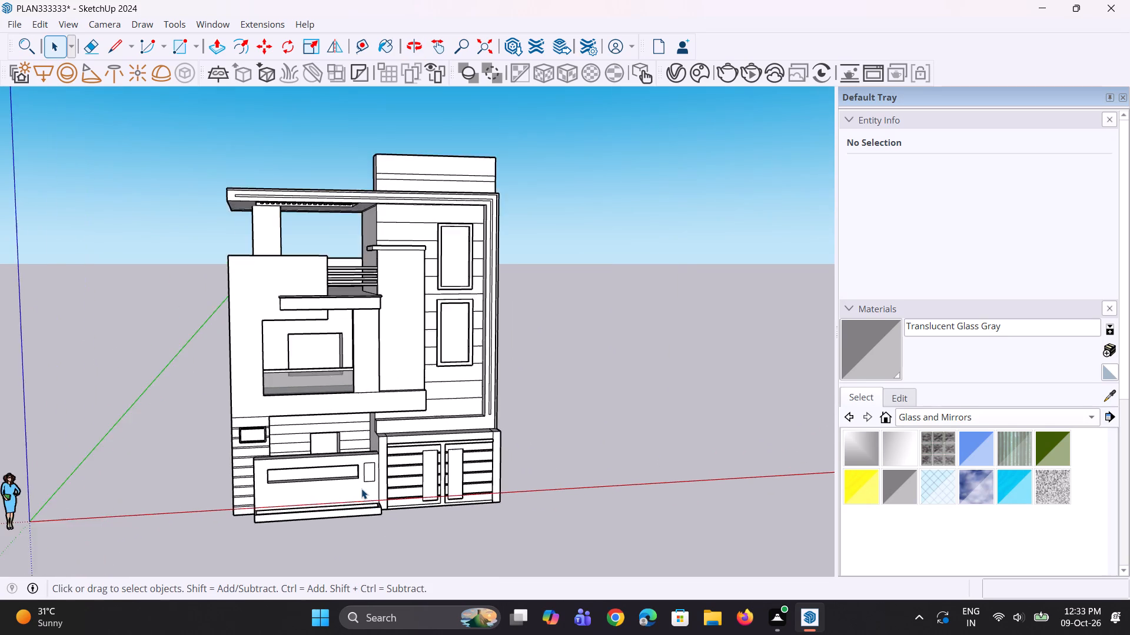
# Offset the outline of the small rectangle beside the long slot on the front boundary wall slightly outward.
pyautogui.scroll(8, 361, 489)
pyautogui.moveTo(361, 479); pyautogui.dragTo(366, 466, button='middle')
pyautogui.scroll(3, 369, 463)
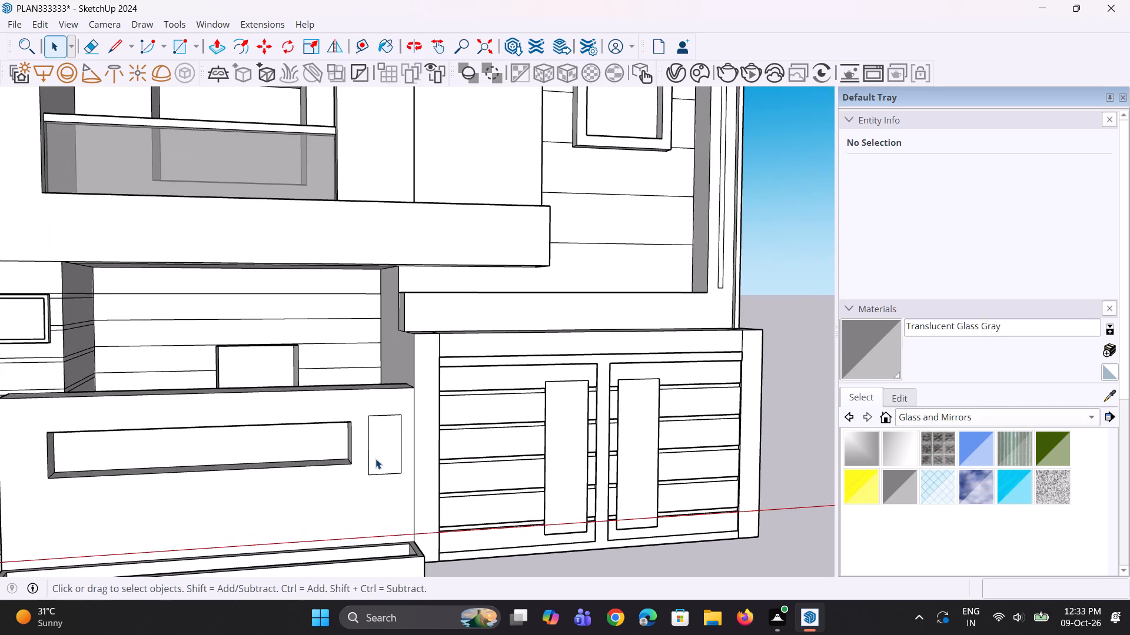
pyautogui.click(375, 459)
pyautogui.scroll(5, 375, 459)
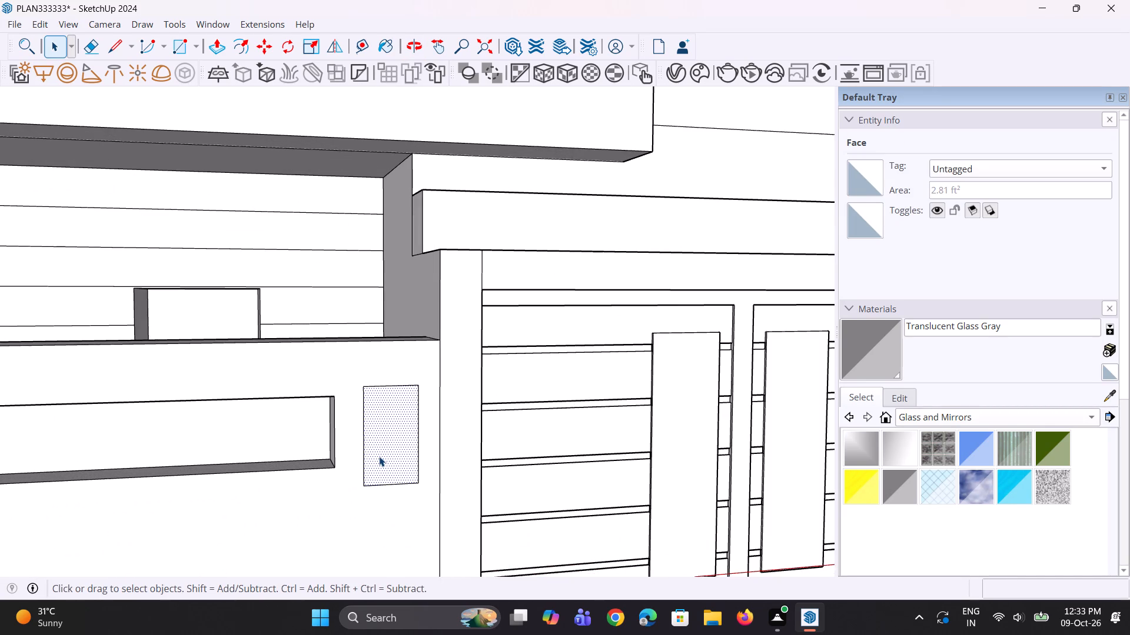
pyautogui.press('f')
pyautogui.click(381, 478)
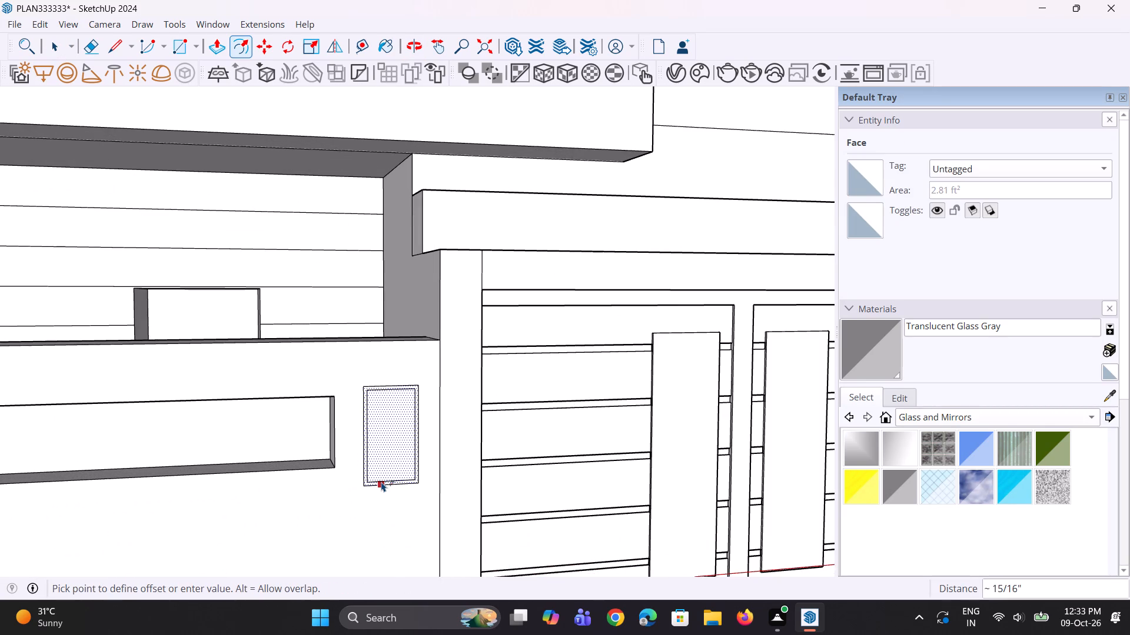
pyautogui.click(383, 488)
pyautogui.moveTo(383, 494); pyautogui.dragTo(387, 526, button='middle')
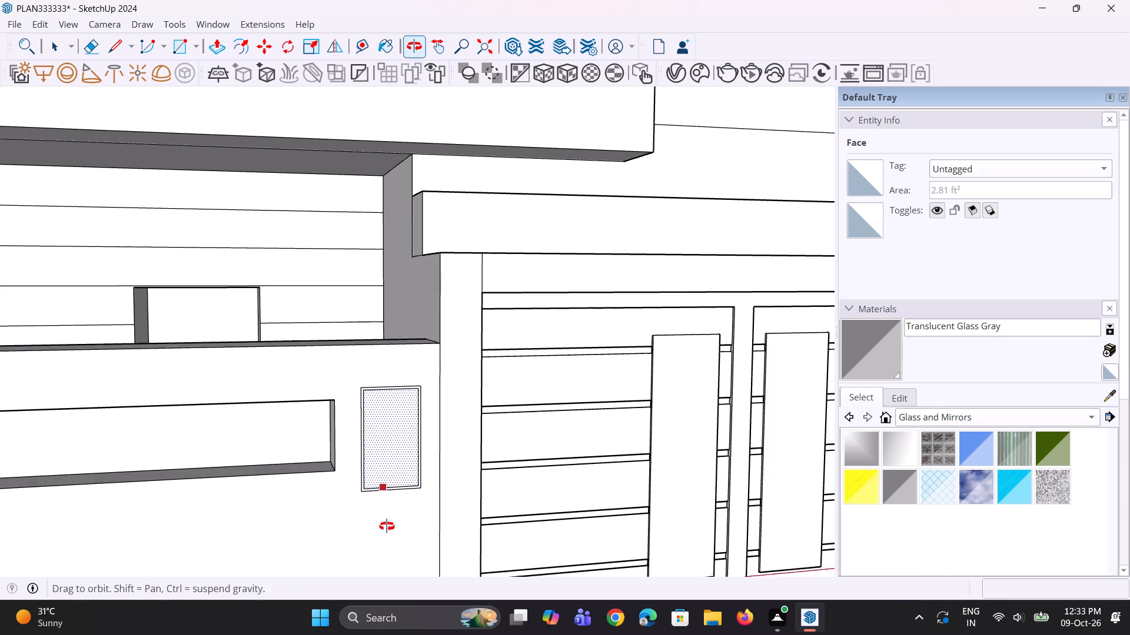
pyautogui.moveTo(387, 526); pyautogui.dragTo(387, 527, button='middle')
pyautogui.scroll(3, 397, 437)
pyautogui.press('space')
pyautogui.press('space')
pyautogui.scroll(5, 417, 403)
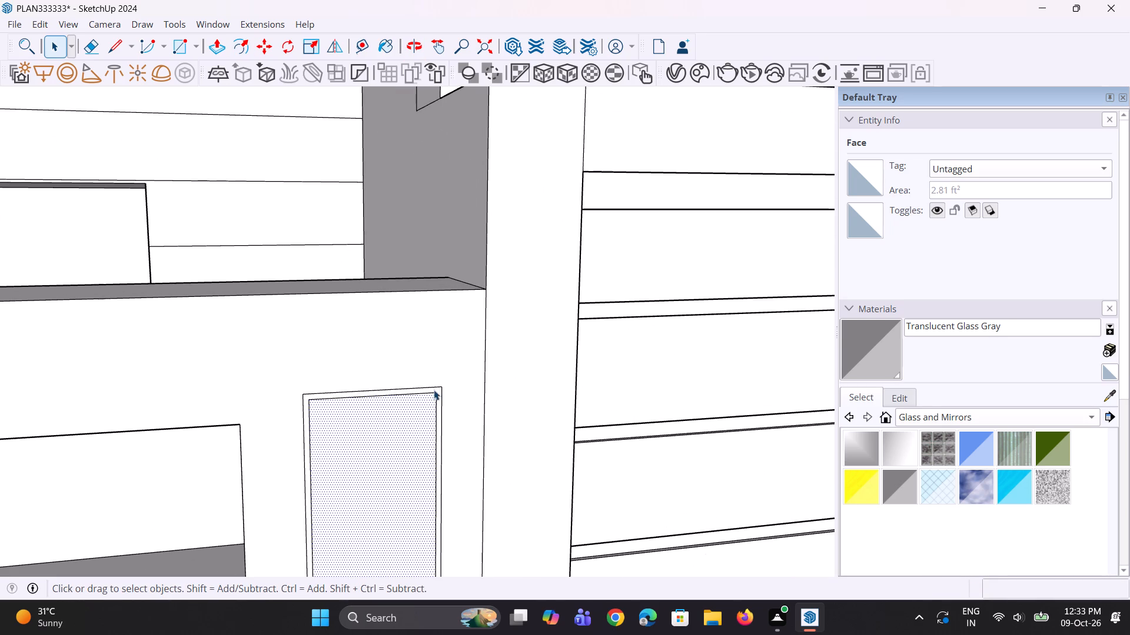
# Pull the narrow frame around the small rectangle on the boundary wall out by 1 1/2".
pyautogui.click(434, 390)
pyautogui.scroll(6, 435, 402)
pyautogui.press('p')
pyautogui.click(443, 397)
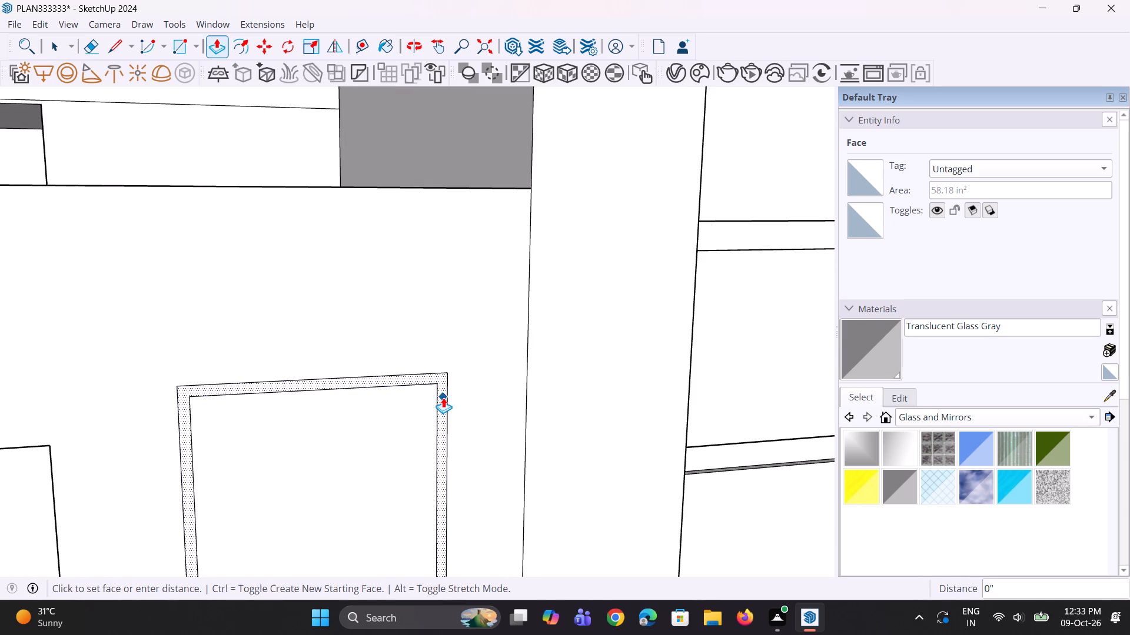
pyautogui.click(448, 404)
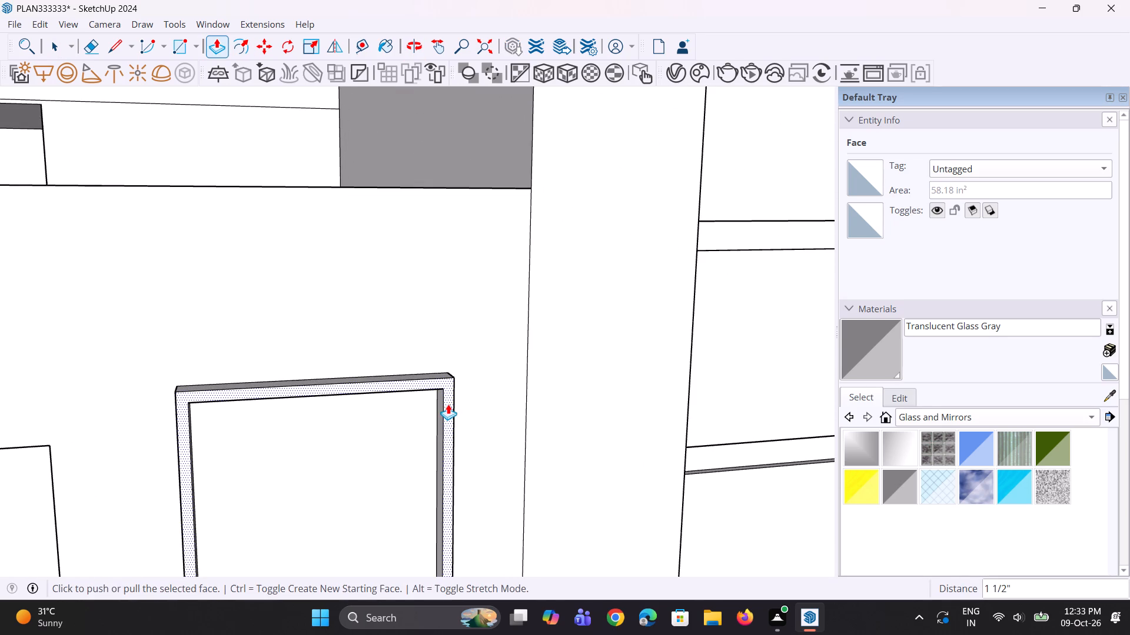
pyautogui.scroll(-20, 437, 373)
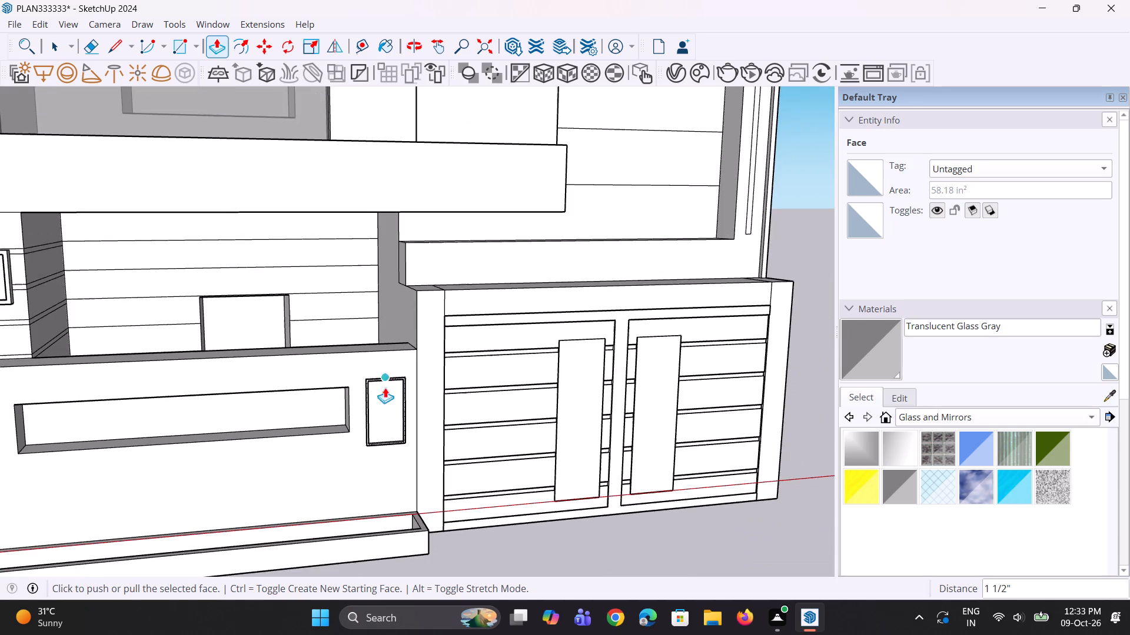
pyautogui.moveTo(392, 408); pyautogui.dragTo(377, 401, button='middle')
pyautogui.press('space')
pyautogui.press('space')
pyautogui.click(550, 564)
# Examine the whole front elevation, from the boundary wall and gate up to the terrace and roof slab.
pyautogui.scroll(-4, 527, 519)
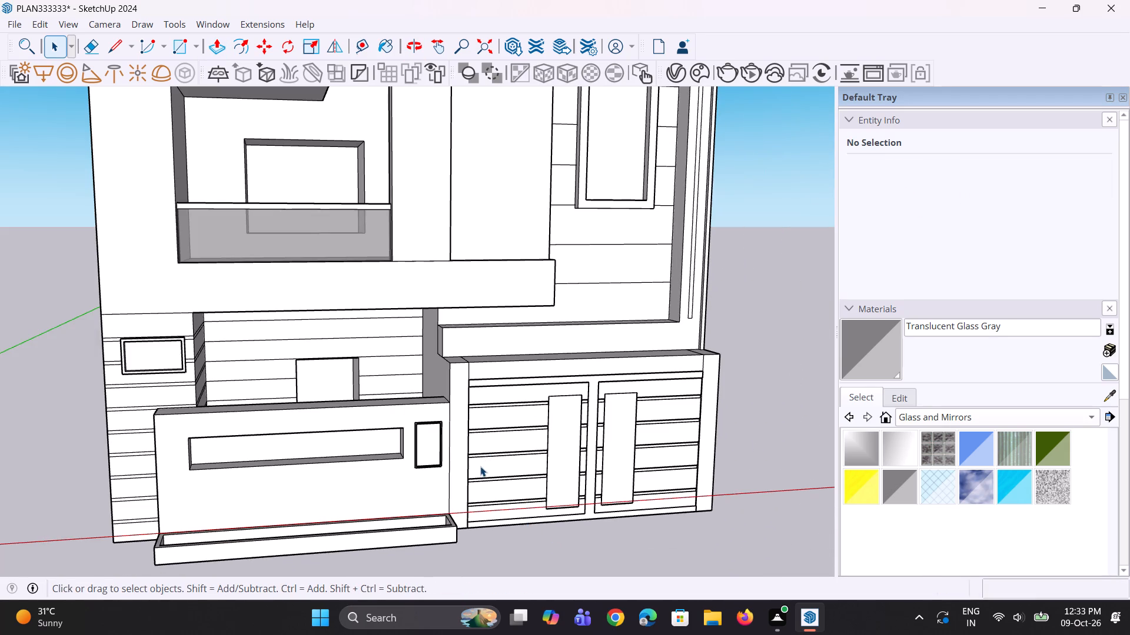
pyautogui.scroll(-4, 531, 476)
pyautogui.moveTo(529, 470); pyautogui.dragTo(518, 462, button='middle')
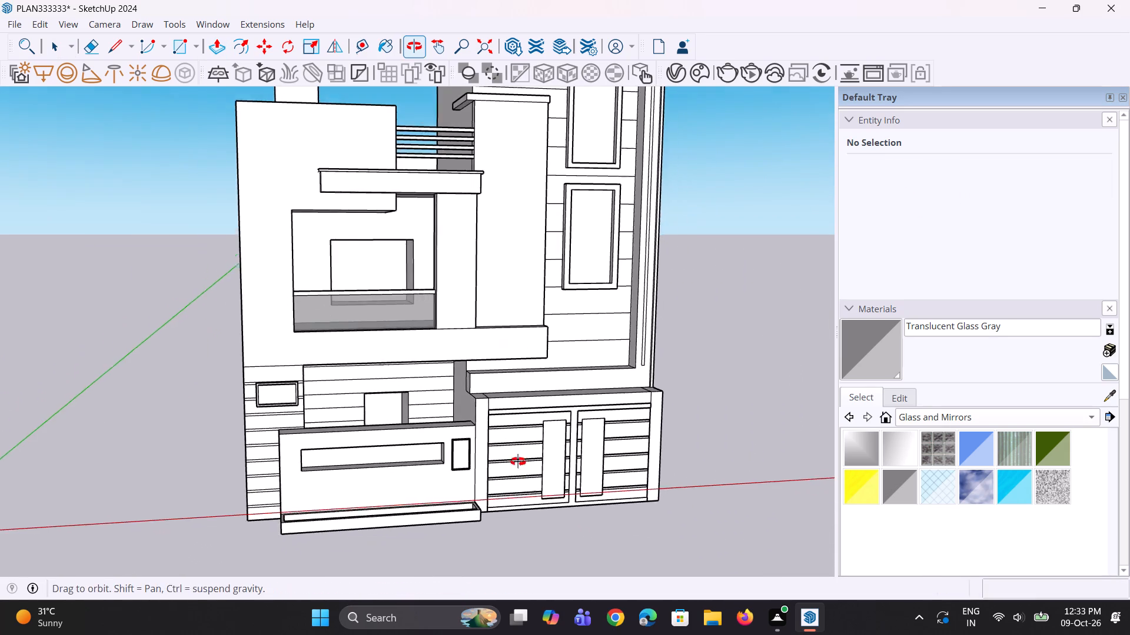
pyautogui.moveTo(518, 462); pyautogui.dragTo(505, 453, button='middle')
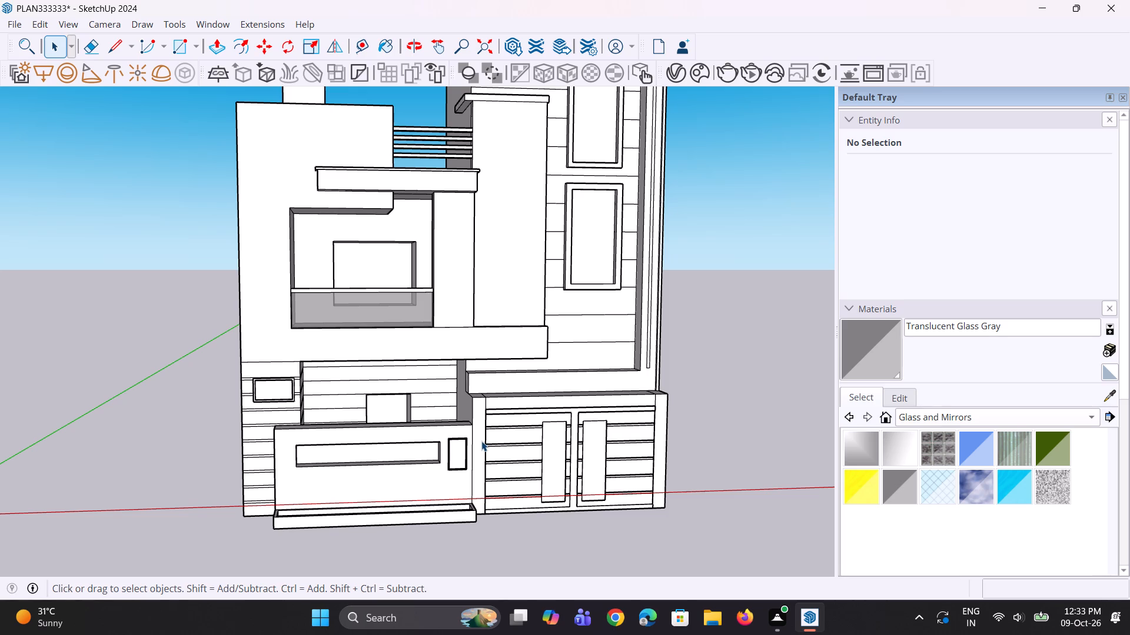
pyautogui.click(726, 389)
pyautogui.moveTo(707, 380); pyautogui.dragTo(680, 394, button='middle')
pyautogui.scroll(-3, 680, 394)
pyautogui.moveTo(683, 393); pyautogui.dragTo(690, 367, button='middle')
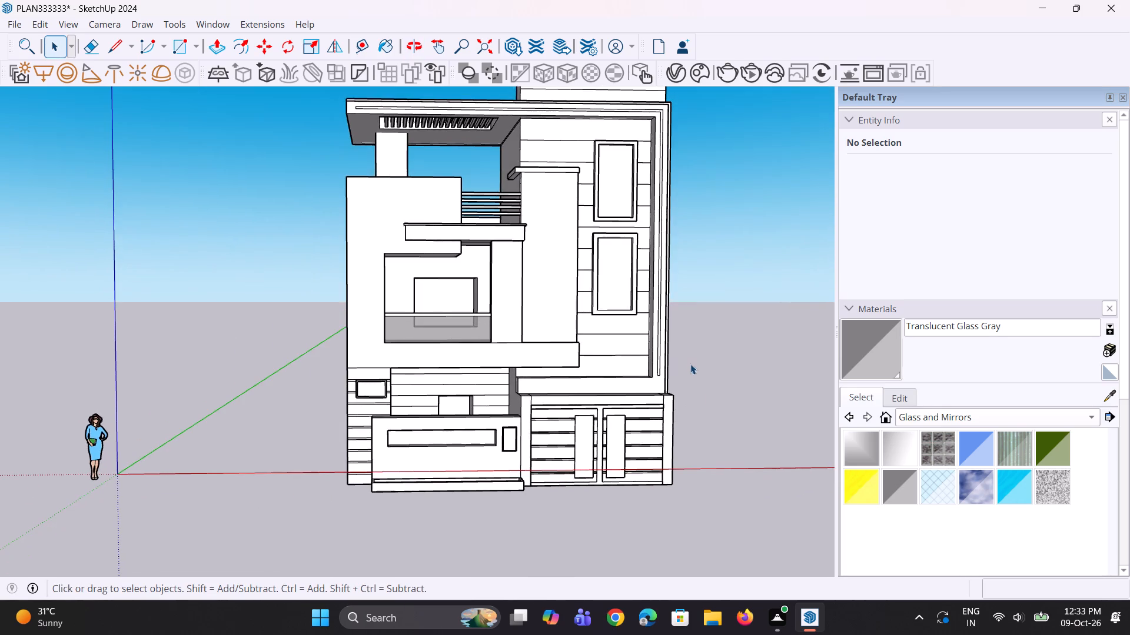
pyautogui.scroll(-3, 501, 481)
pyautogui.moveTo(450, 476); pyautogui.dragTo(485, 458, button='middle')
pyautogui.scroll(2, 704, 365)
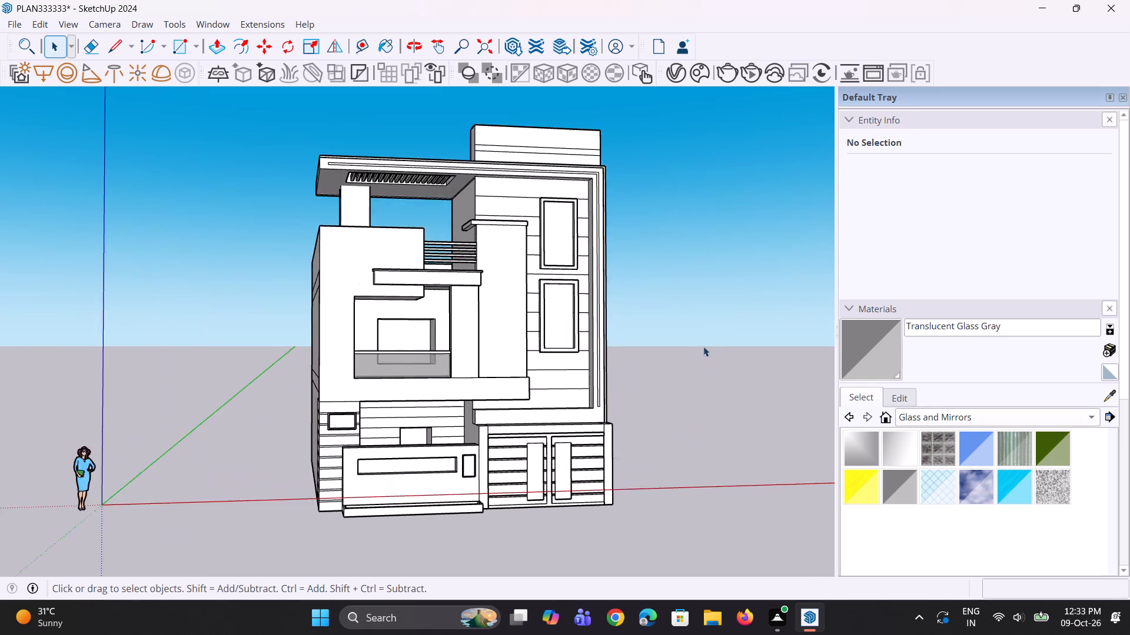
pyautogui.scroll(1, 703, 346)
pyautogui.scroll(-3, 679, 350)
pyautogui.scroll(-3, 639, 385)
pyautogui.scroll(3, 703, 234)
pyautogui.scroll(2, 632, 238)
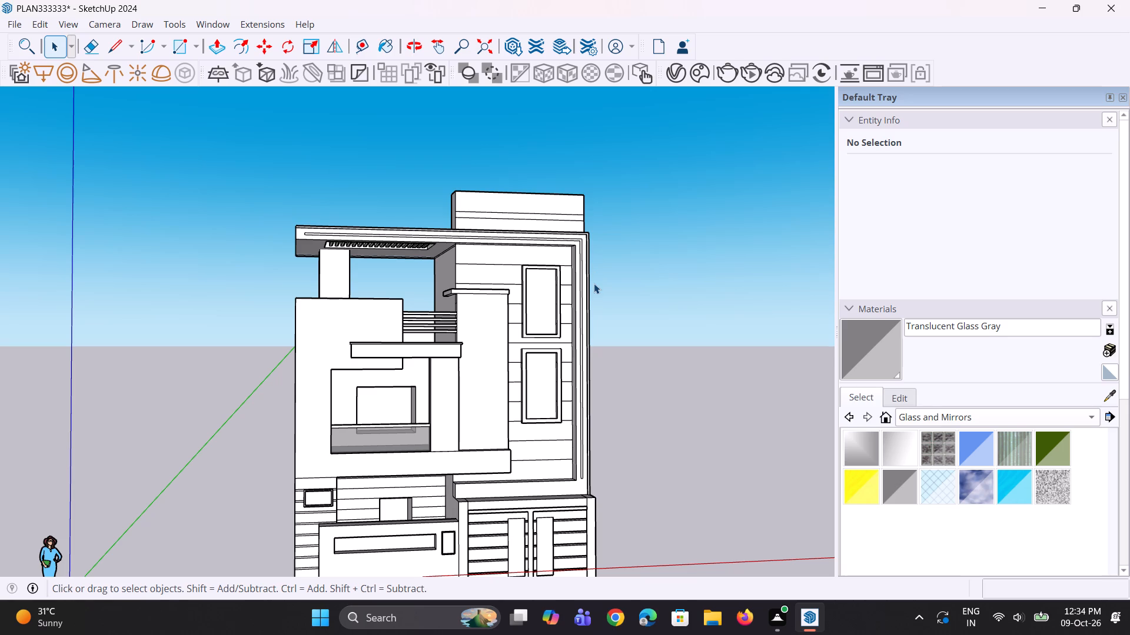
pyautogui.moveTo(555, 363); pyautogui.dragTo(558, 394, button='middle')
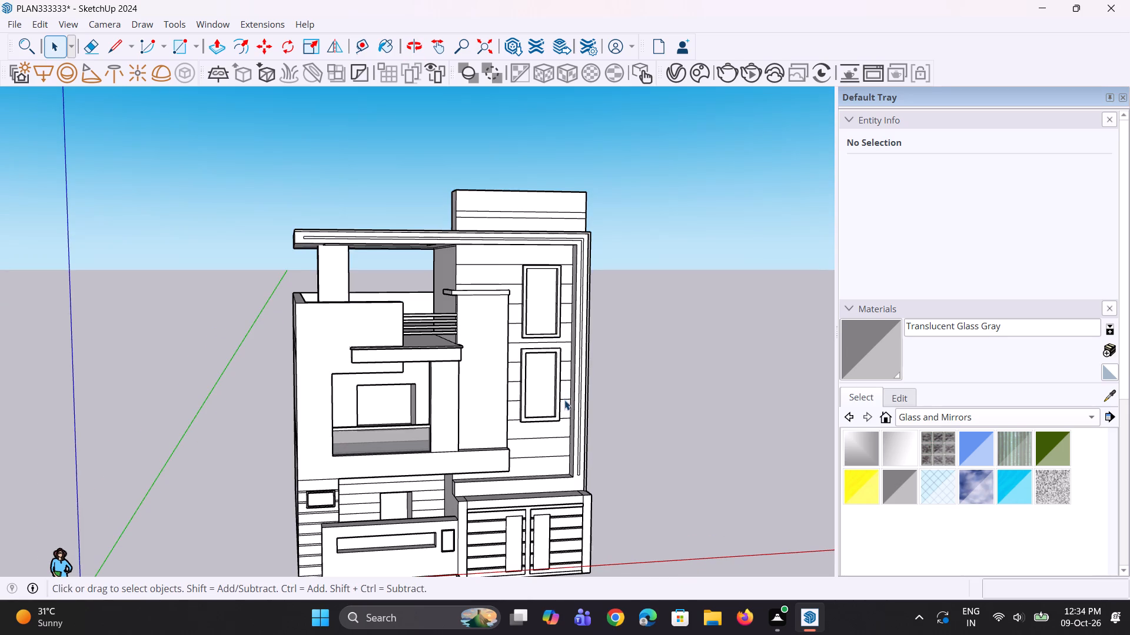
pyautogui.scroll(-3, 611, 417)
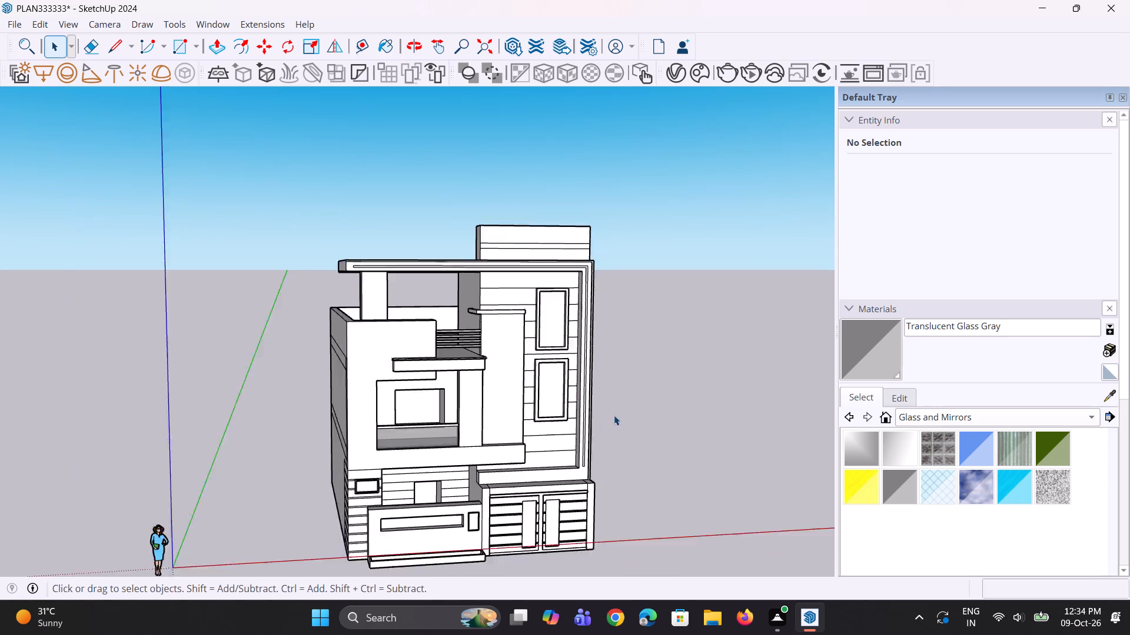
pyautogui.scroll(-1, 614, 415)
pyautogui.moveTo(629, 405); pyautogui.dragTo(595, 400, button='middle')
pyautogui.scroll(1, 673, 349)
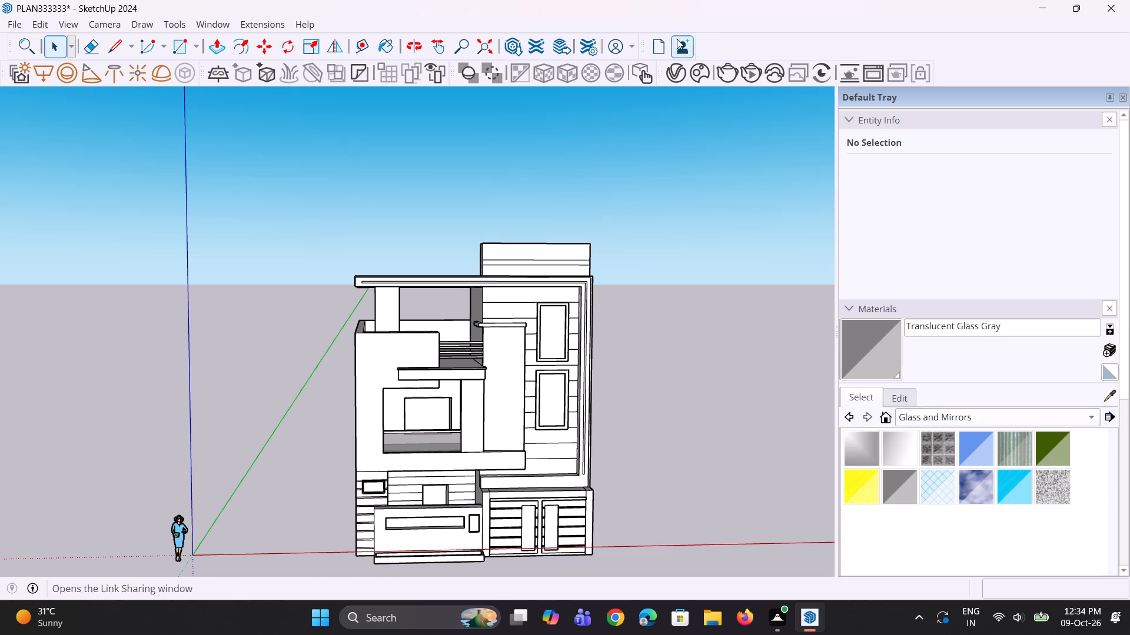
pyautogui.moveTo(617, 292); pyautogui.dragTo(610, 345, button='middle')
pyautogui.scroll(2, 607, 338)
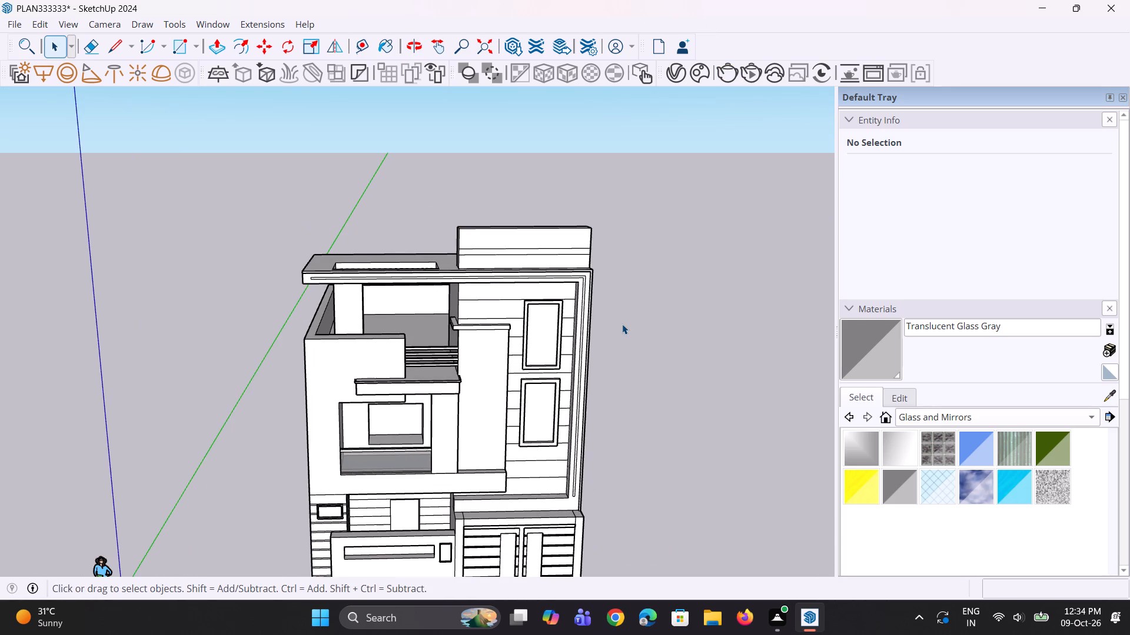
pyautogui.scroll(-1, 458, 446)
pyautogui.moveTo(438, 453); pyautogui.dragTo(418, 416, button='middle')
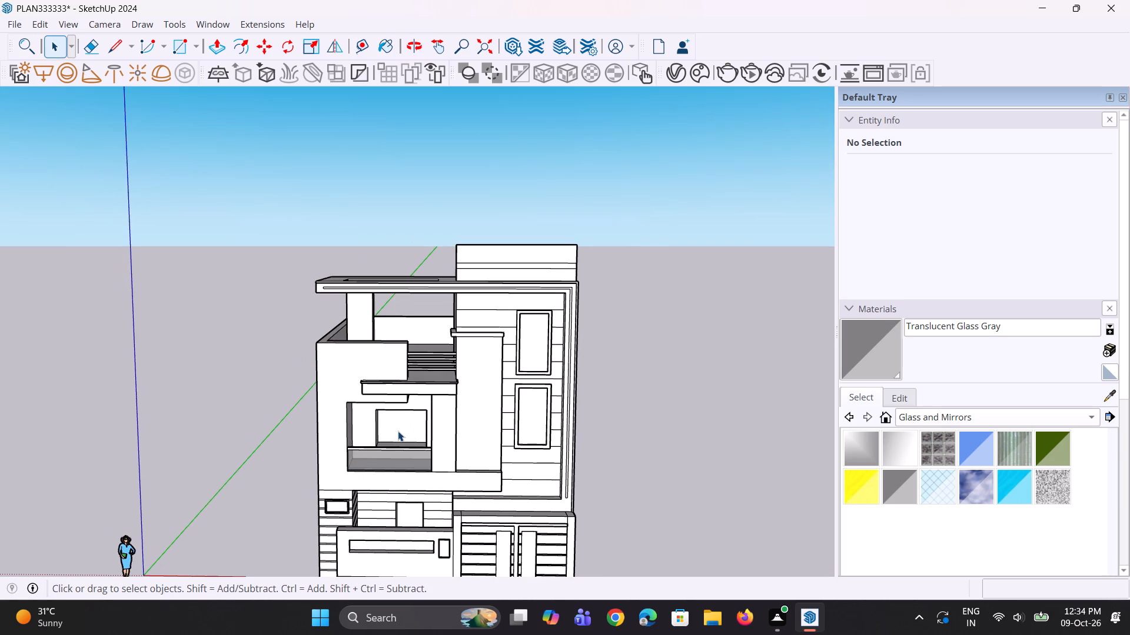
# Pull the recessed window face behind the glass balcony railing forward 3' 4 3/4", flush with the surrounding wall.
pyautogui.press('p')
pyautogui.click(398, 431)
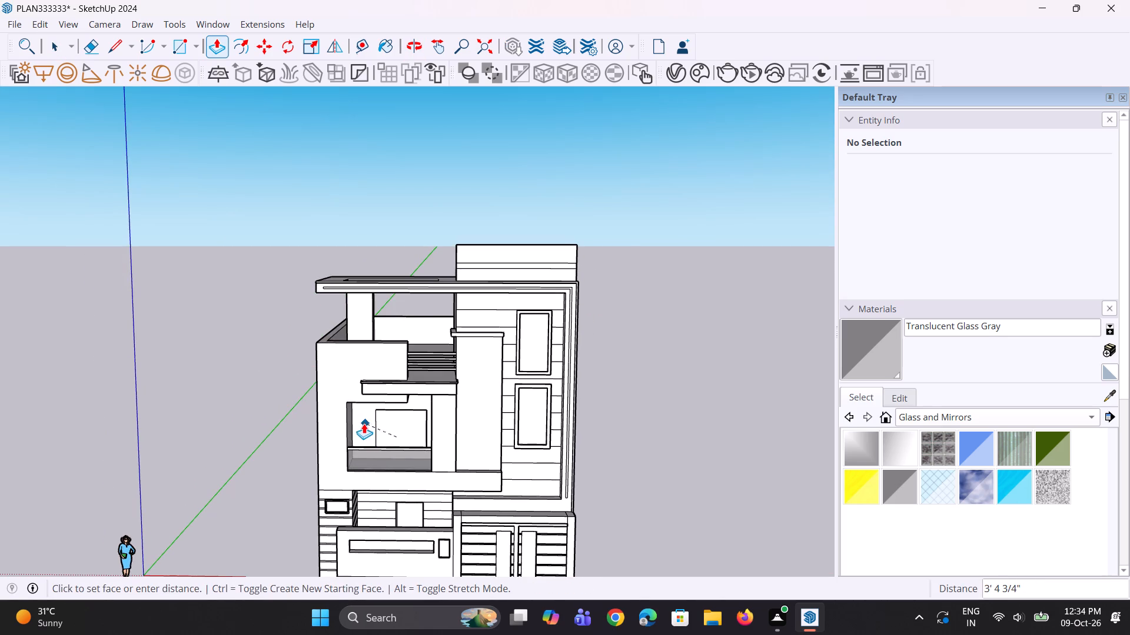
pyautogui.click(364, 423)
# Copy the balcony window face about 42' 6" along the red axis into the empty space beside the house.
pyautogui.press('space')
pyautogui.click(407, 435)
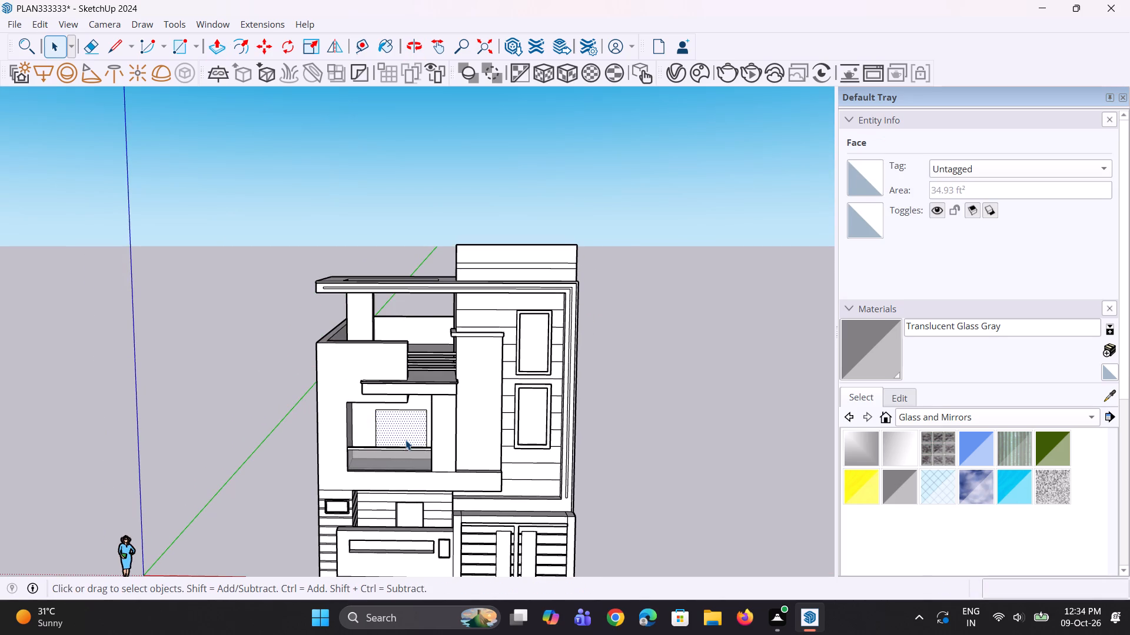
pyautogui.press('m')
pyautogui.click(403, 440)
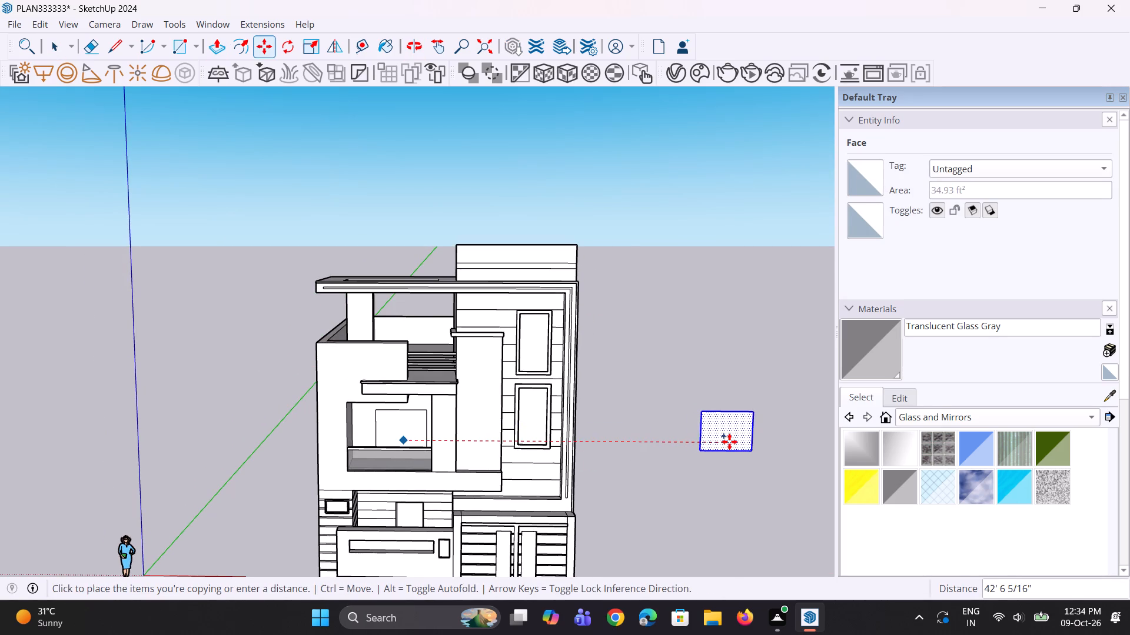
pyautogui.click(729, 442)
pyautogui.press('space')
pyautogui.press('space')
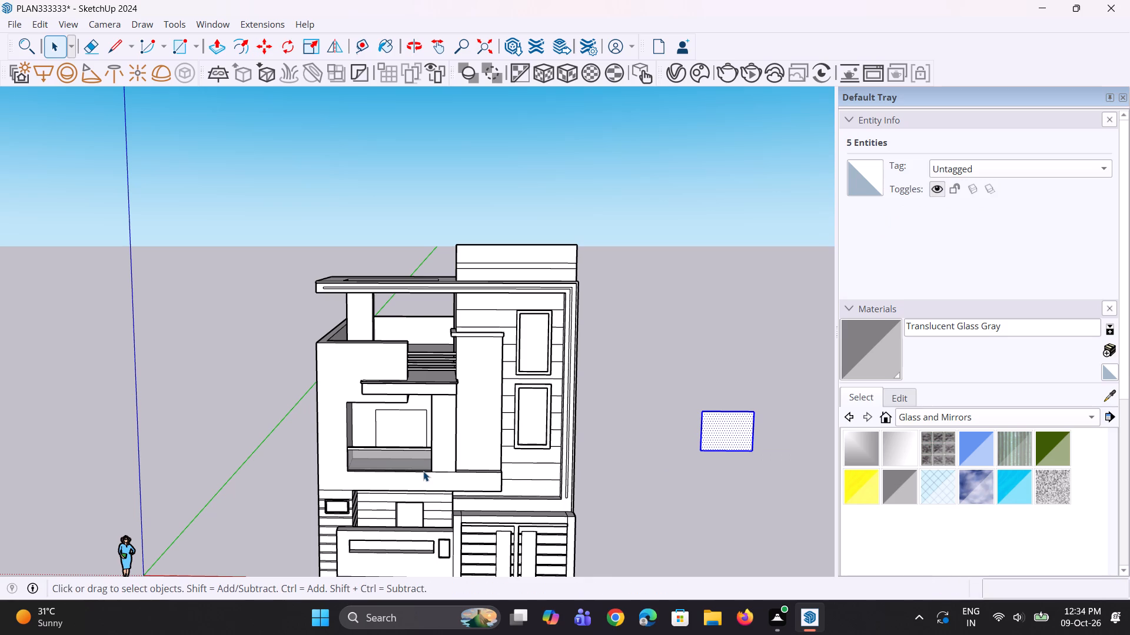
# Extrude the copied window face beside the house by about 6 7/8".
pyautogui.scroll(-5, 423, 471)
pyautogui.moveTo(441, 501); pyautogui.dragTo(450, 527, button='middle')
pyautogui.scroll(7, 608, 449)
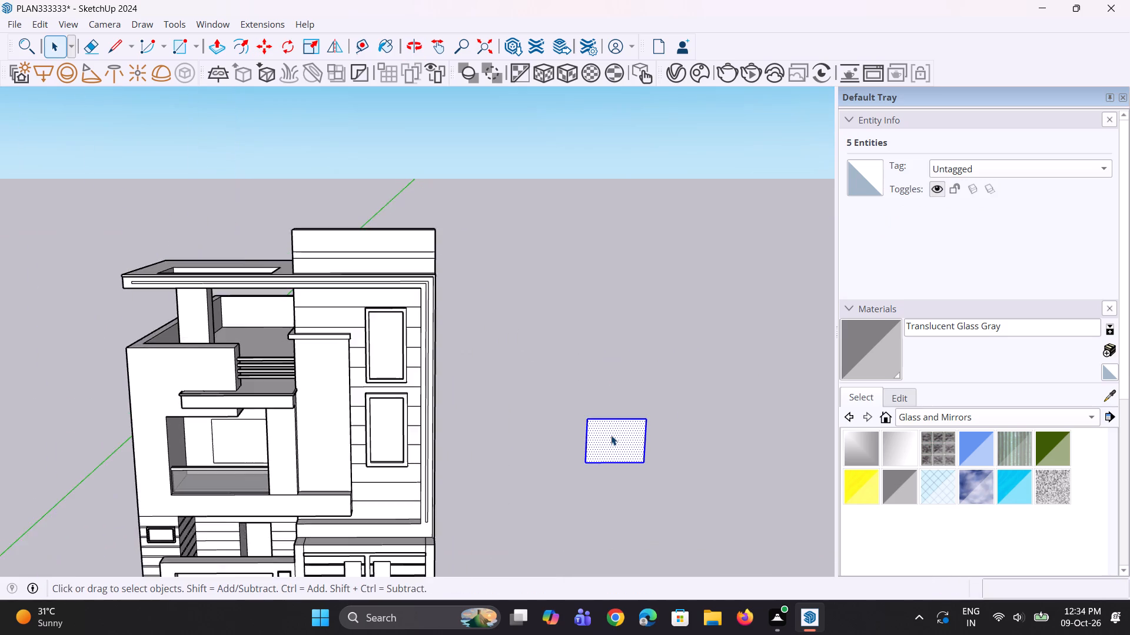
pyautogui.scroll(3, 611, 435)
pyautogui.press('p')
pyautogui.scroll(4, 603, 443)
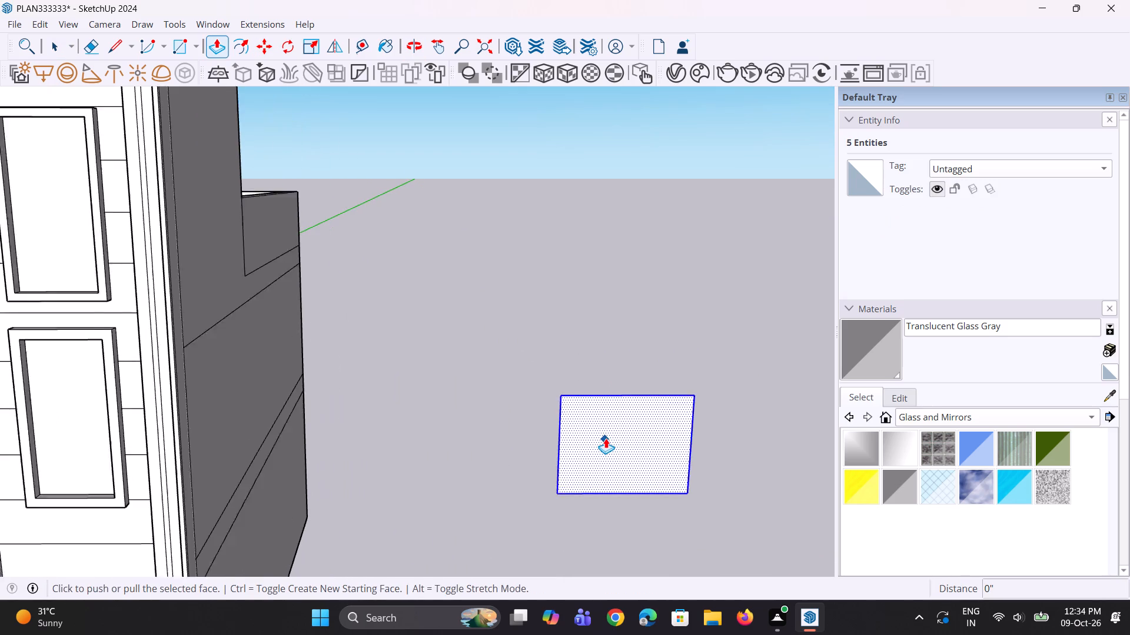
pyautogui.scroll(1, 606, 438)
pyautogui.click(606, 438)
pyautogui.click(604, 444)
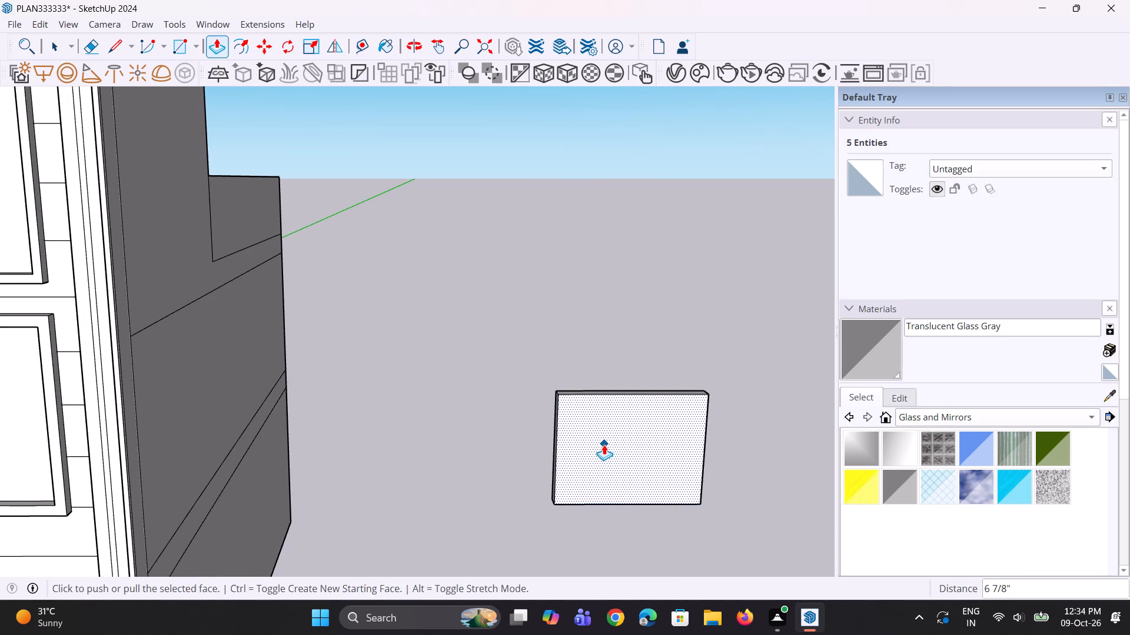
pyautogui.moveTo(640, 489); pyautogui.dragTo(610, 442, button='middle')
pyautogui.press('space')
pyautogui.press('space')
pyautogui.click(590, 306)
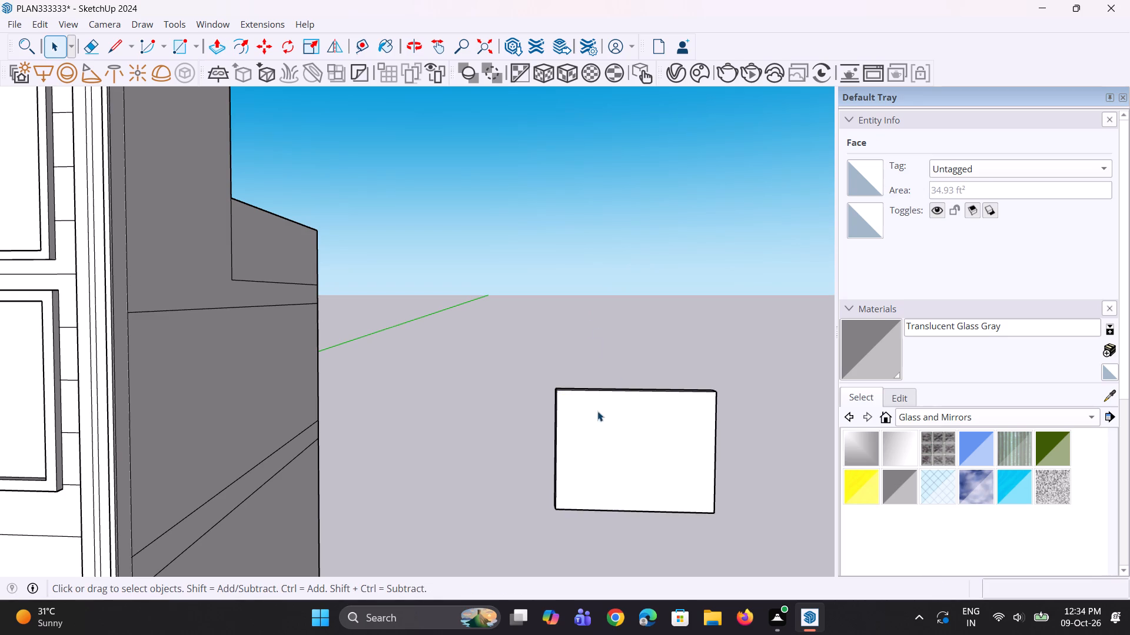
# Offset the outline of the copied window panel's front face inward by about 5 15/16".
pyautogui.scroll(5, 598, 419)
pyautogui.moveTo(592, 391); pyautogui.dragTo(600, 385, button='middle')
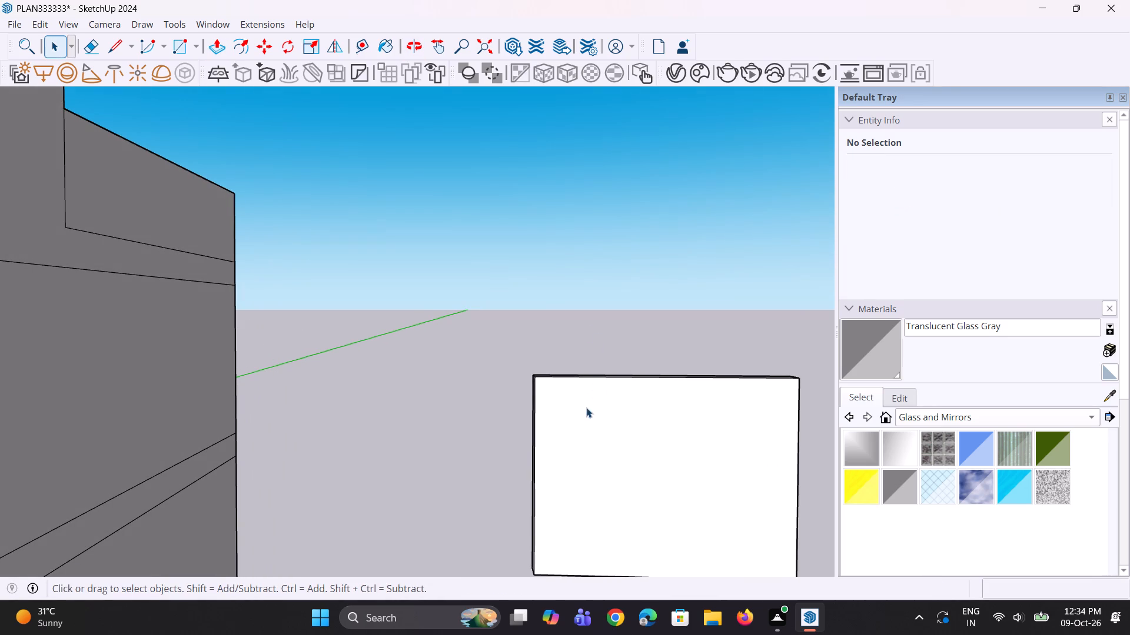
pyautogui.click(590, 423)
pyautogui.press('f')
pyautogui.click(552, 425)
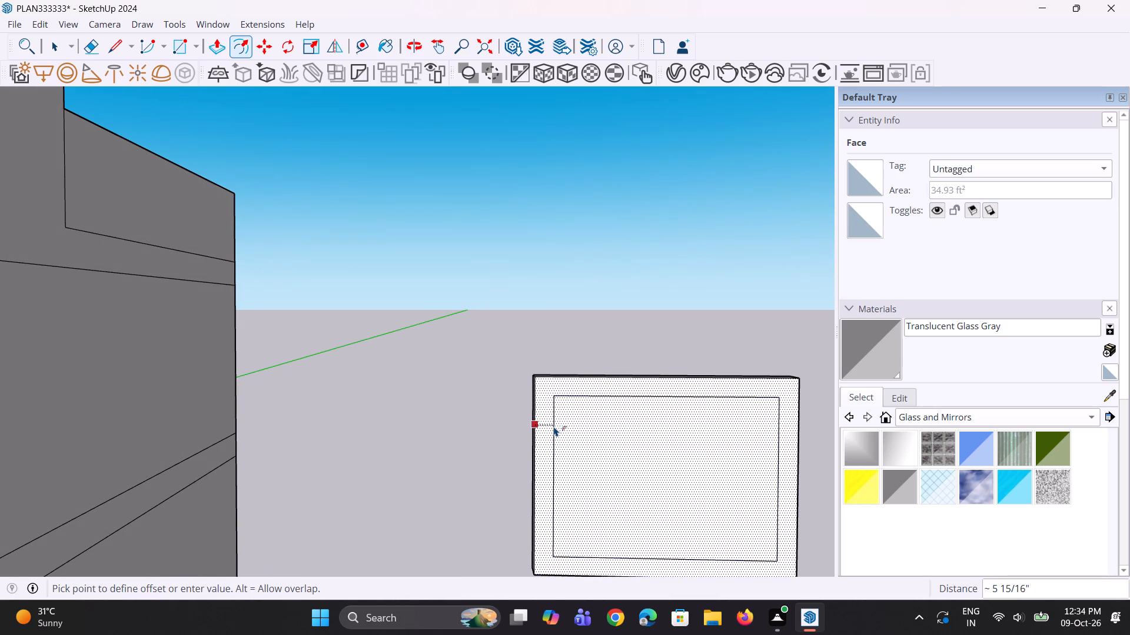
pyautogui.click(554, 426)
pyautogui.press('space')
pyautogui.press('space')
pyautogui.click(603, 362)
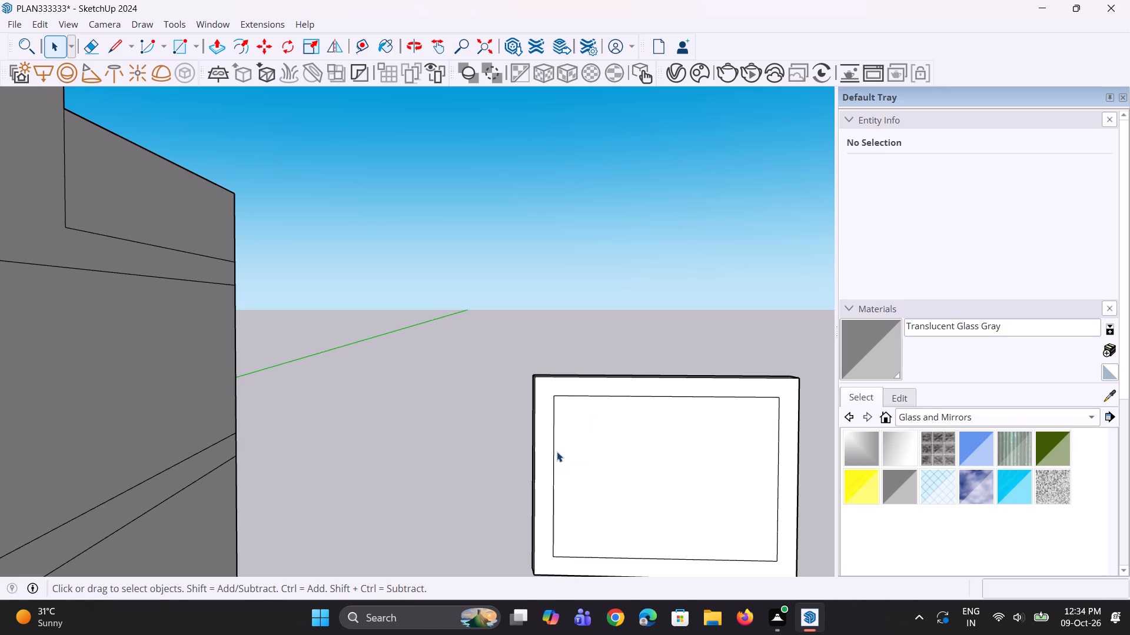
# Divide the window panel's inner rectangle into three equal bays by copying its vertical edge 5' 8 1/2" across with a /3 array.
pyautogui.click(555, 450)
pyautogui.press('m')
pyautogui.scroll(-3, 557, 472)
pyautogui.moveTo(556, 534); pyautogui.dragTo(565, 537)
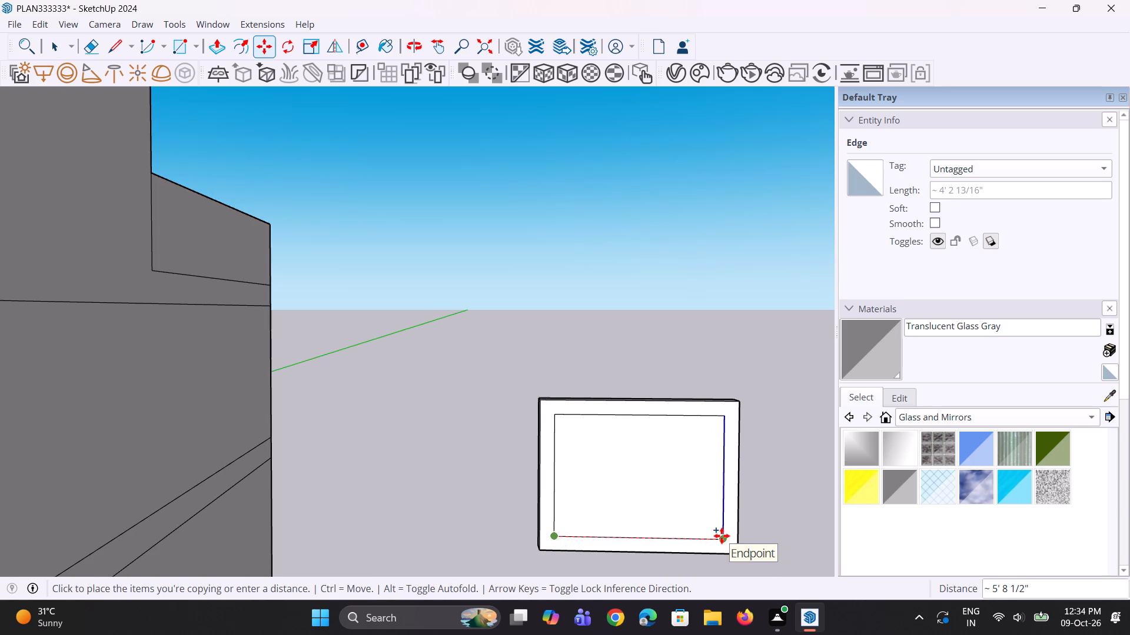
pyautogui.click(722, 536)
pyautogui.press('/')
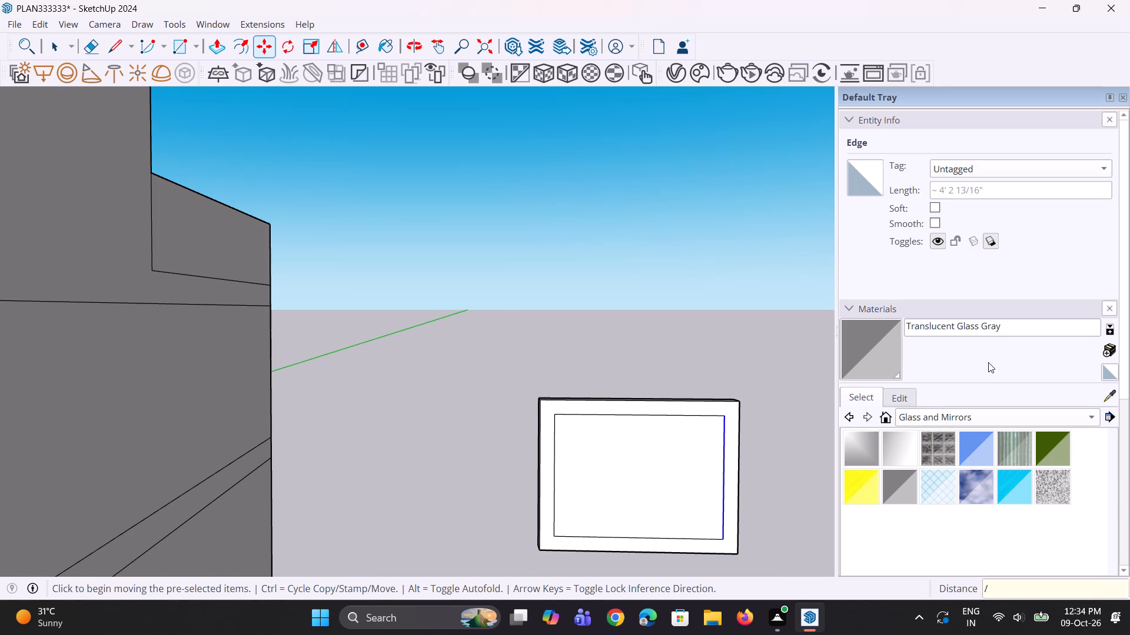
pyautogui.press('3')
pyautogui.press('Return')
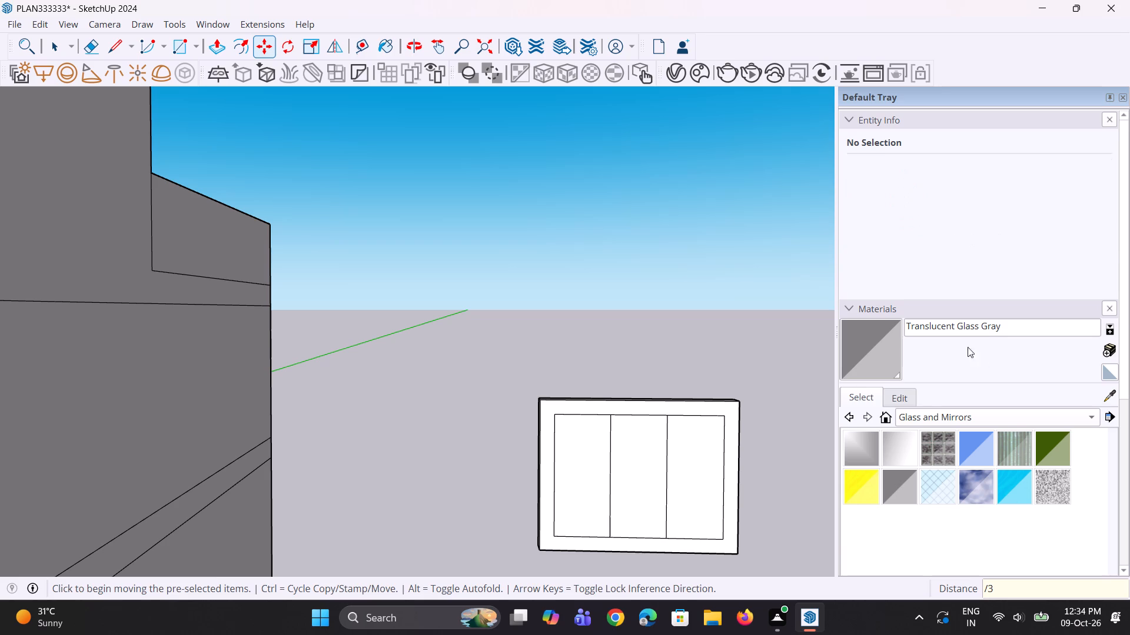
pyautogui.press('space')
pyautogui.press('space')
# Push/Pull the back face of the copied window panel by about 3 1/4".
pyautogui.scroll(2, 610, 369)
pyautogui.moveTo(609, 377); pyautogui.dragTo(623, 397, button='middle')
pyautogui.scroll(-1, 607, 349)
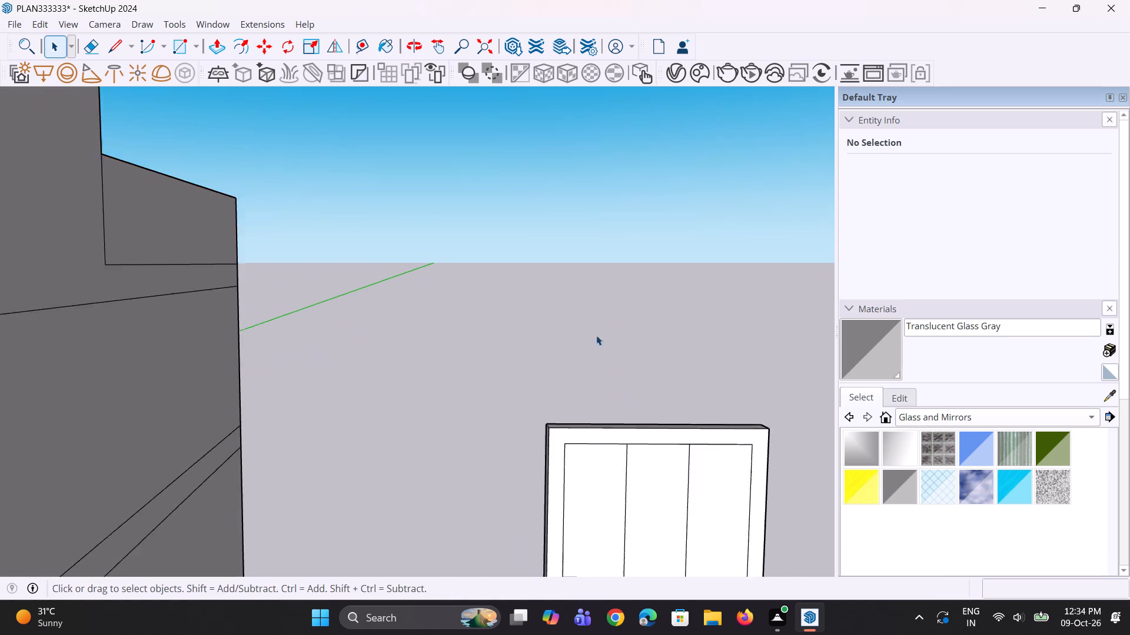
pyautogui.scroll(-5, 596, 335)
pyautogui.moveTo(573, 459); pyautogui.dragTo(583, 488, button='middle')
pyautogui.scroll(4, 600, 448)
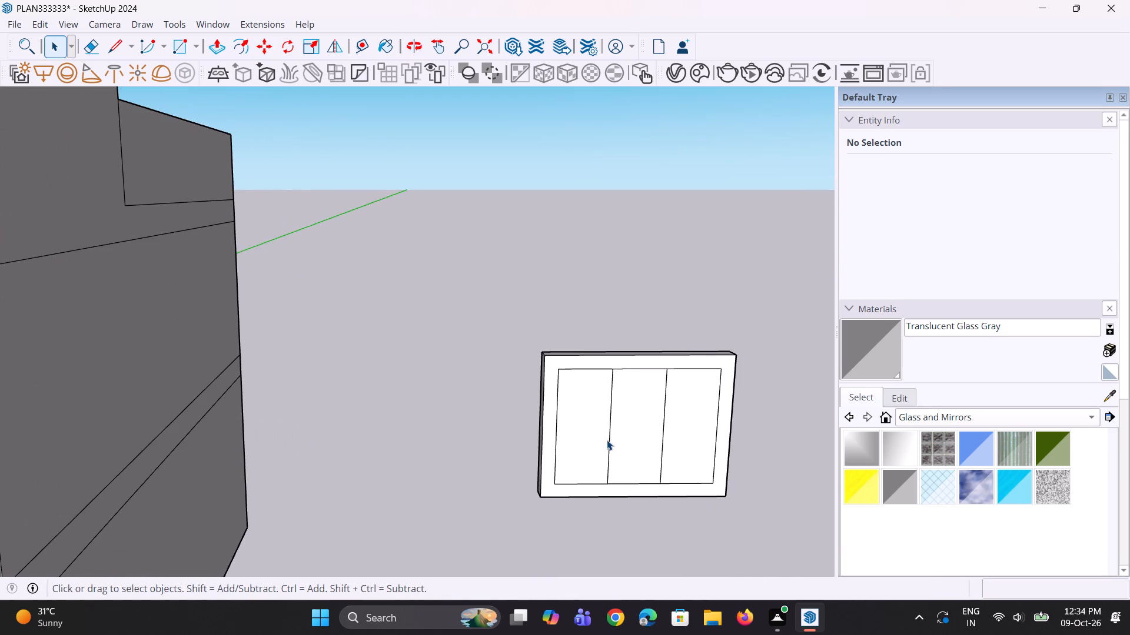
pyautogui.click(609, 441)
pyautogui.scroll(3, 604, 461)
pyautogui.scroll(-3, 541, 456)
pyautogui.moveTo(522, 473); pyautogui.dragTo(714, 549, button='middle')
pyautogui.scroll(-5, 686, 378)
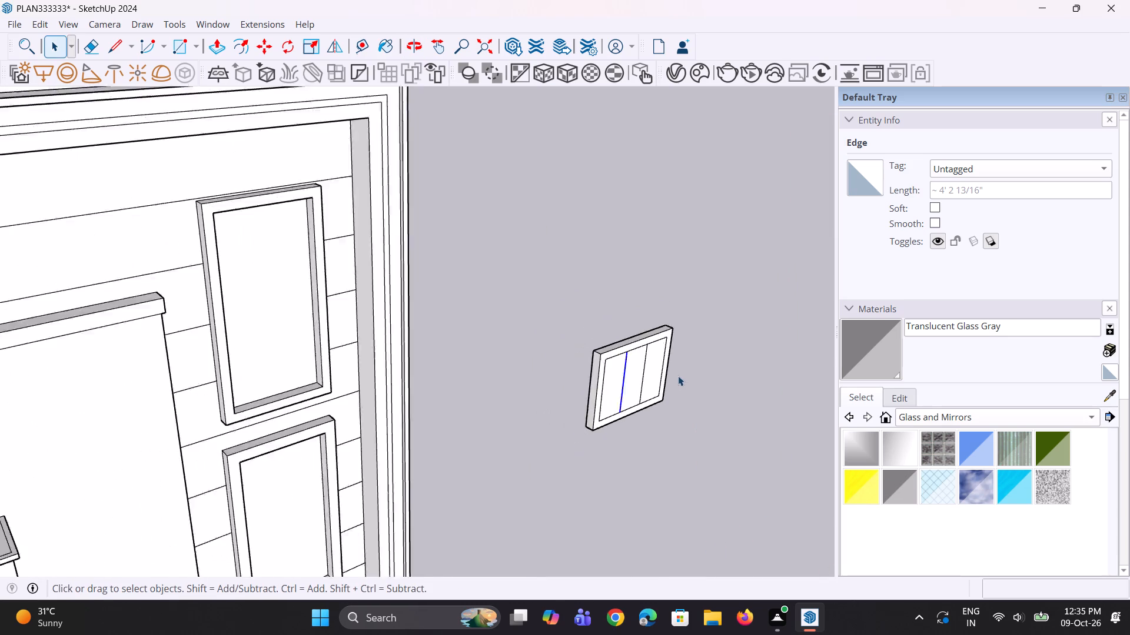
pyautogui.scroll(-1, 678, 376)
pyautogui.moveTo(722, 395); pyautogui.dragTo(400, 400, button='middle')
pyautogui.scroll(-11, 413, 392)
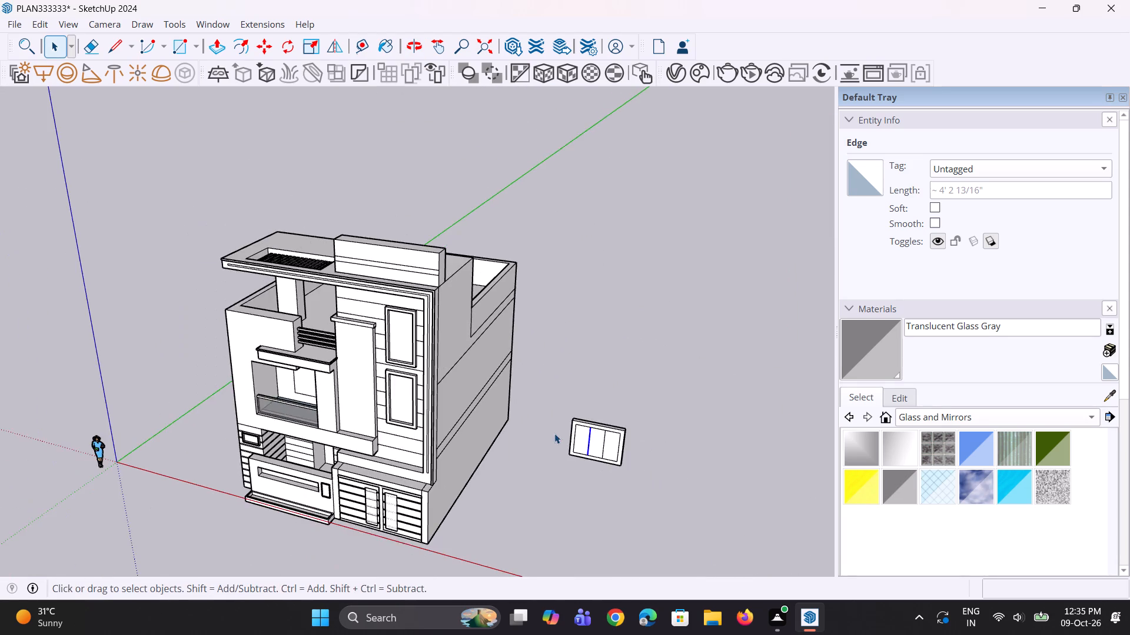
pyautogui.moveTo(560, 443); pyautogui.dragTo(273, 438, button='middle')
pyautogui.scroll(-8, 596, 420)
pyautogui.moveTo(533, 504); pyautogui.dragTo(387, 475, button='middle')
pyautogui.scroll(8, 440, 455)
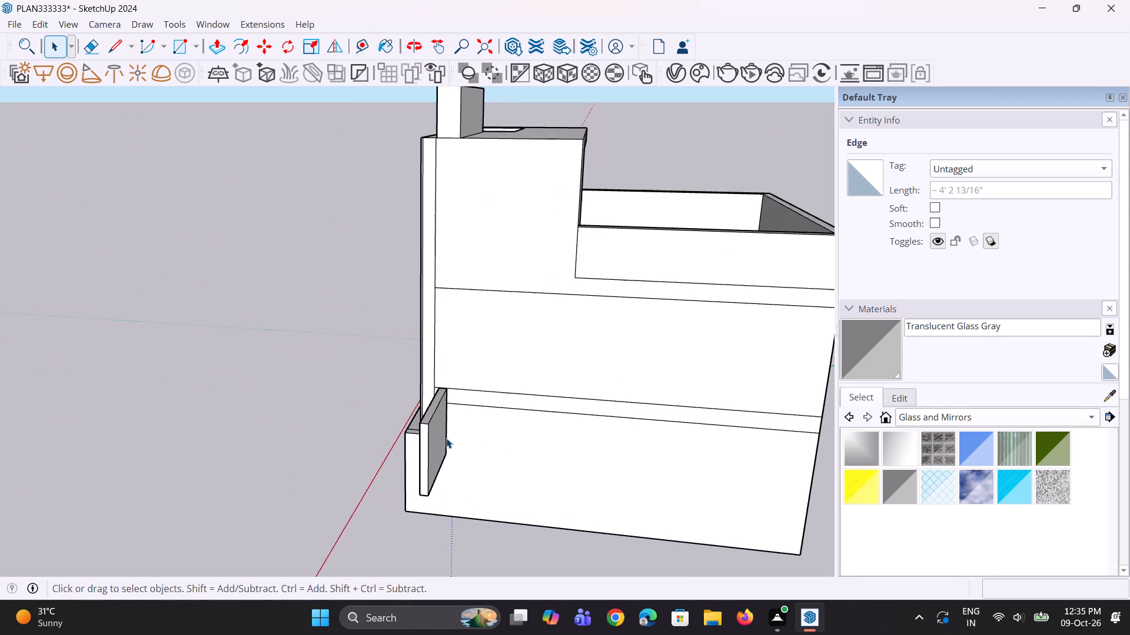
pyautogui.scroll(5, 446, 438)
pyautogui.press('p')
pyautogui.click(429, 453)
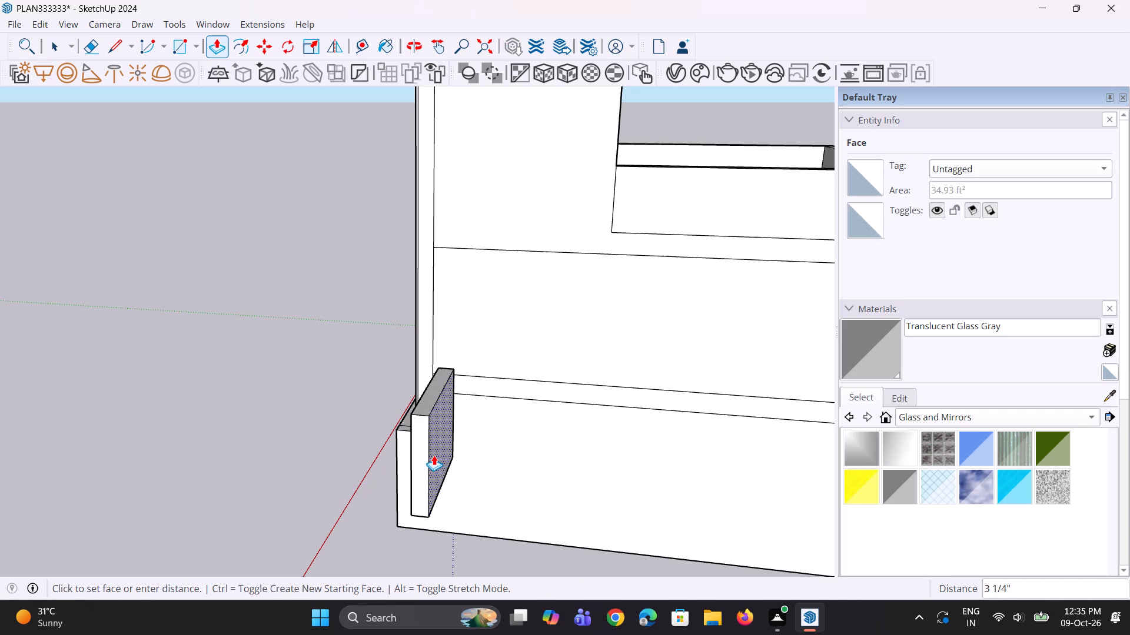
pyautogui.click(434, 455)
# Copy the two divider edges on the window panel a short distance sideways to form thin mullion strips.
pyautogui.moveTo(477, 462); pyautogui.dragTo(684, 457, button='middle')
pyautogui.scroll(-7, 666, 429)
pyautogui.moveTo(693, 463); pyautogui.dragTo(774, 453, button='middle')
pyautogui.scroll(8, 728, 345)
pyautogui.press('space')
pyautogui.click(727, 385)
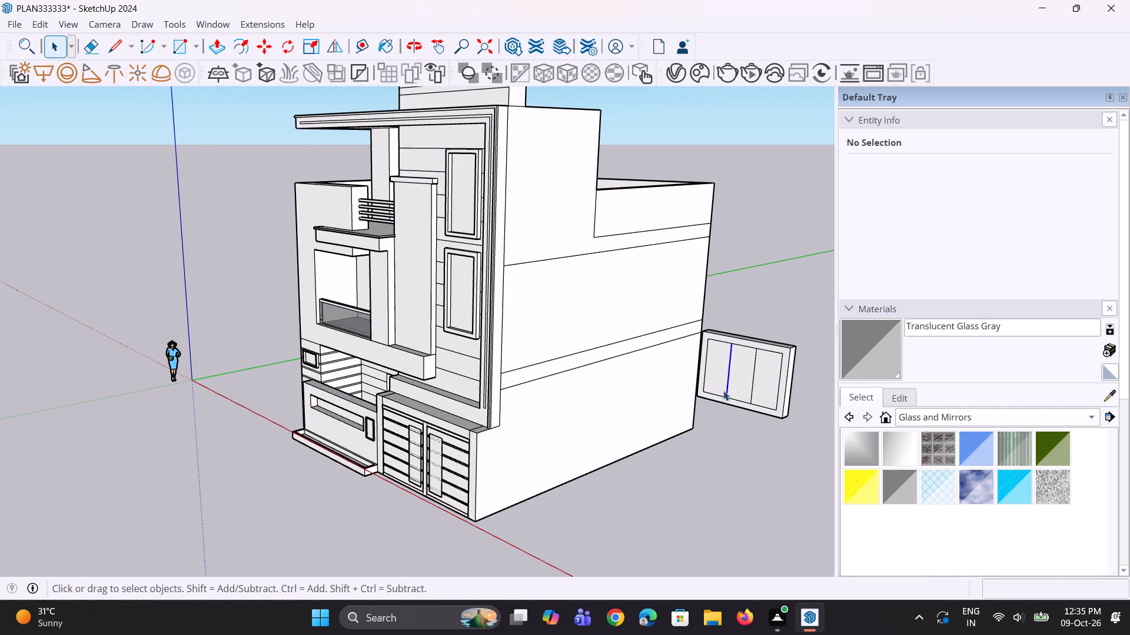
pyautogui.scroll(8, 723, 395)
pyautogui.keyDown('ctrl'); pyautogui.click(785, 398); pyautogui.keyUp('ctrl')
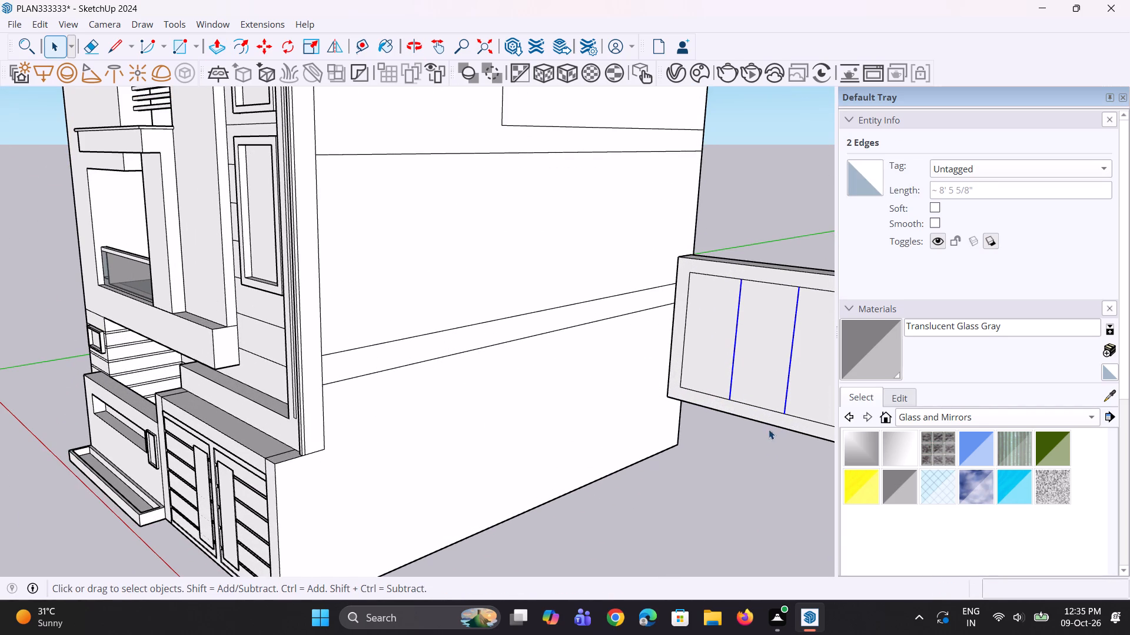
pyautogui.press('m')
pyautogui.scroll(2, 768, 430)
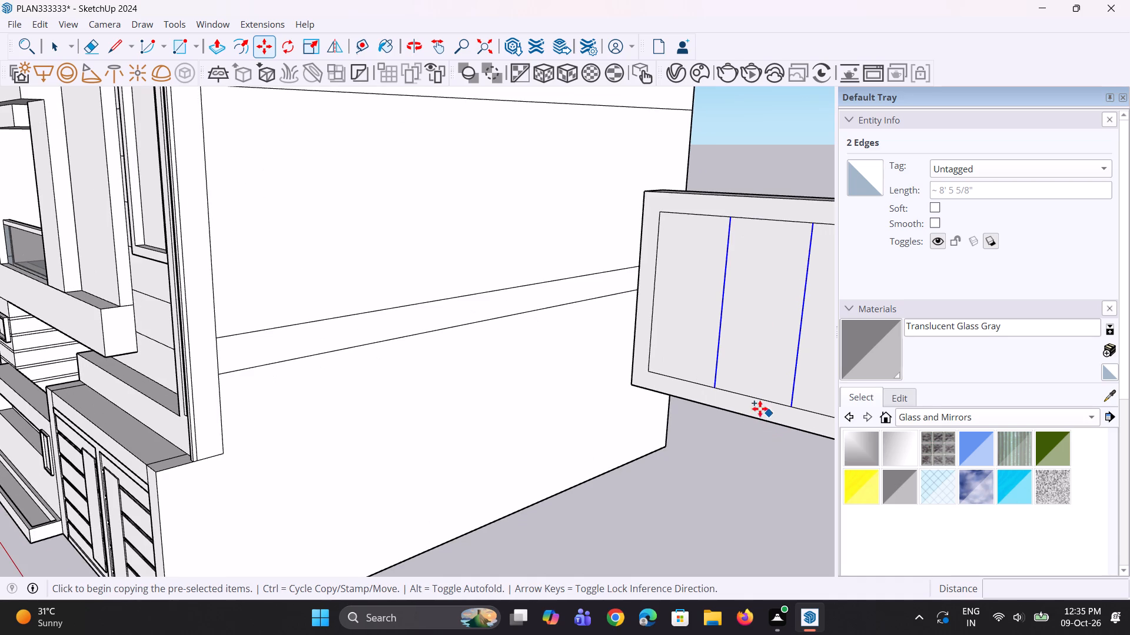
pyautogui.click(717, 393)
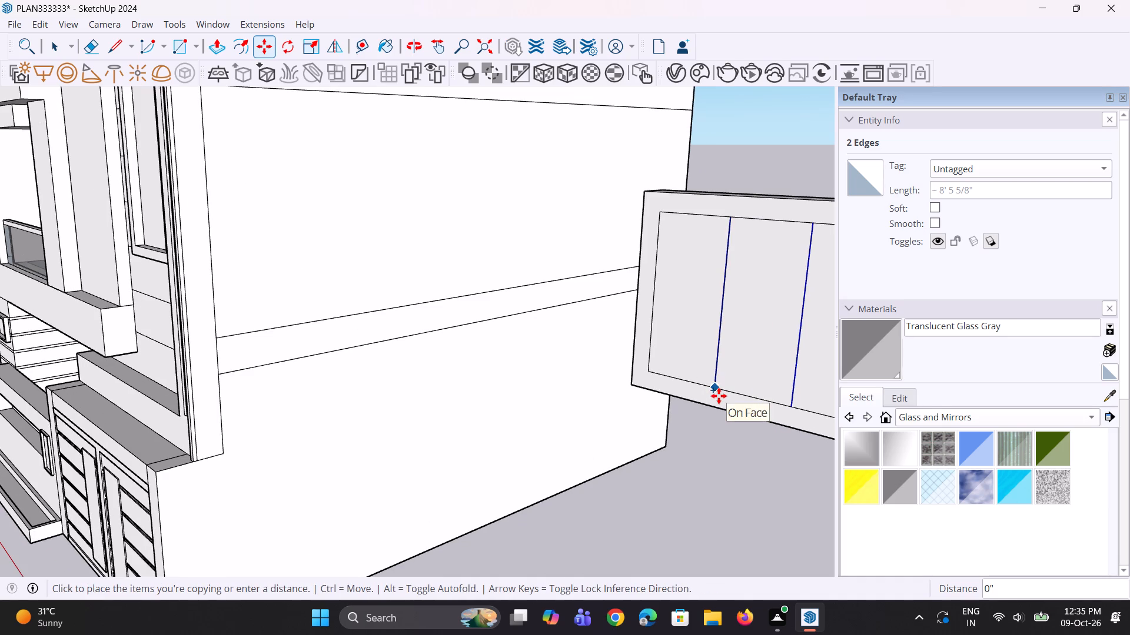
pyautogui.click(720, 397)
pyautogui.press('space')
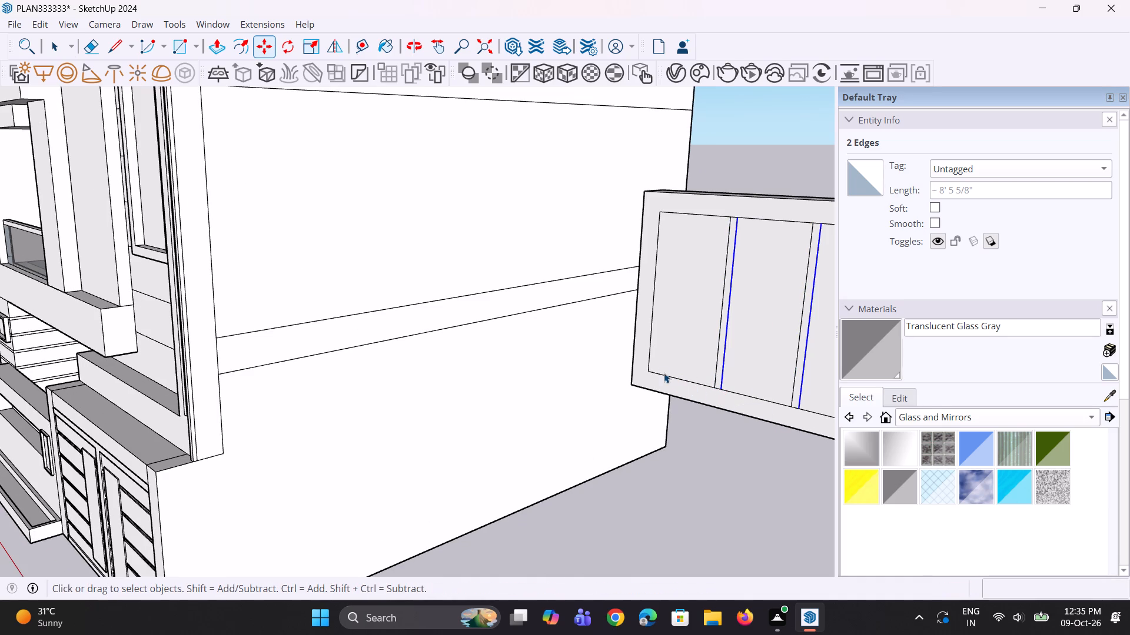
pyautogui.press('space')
# Copy the inner rectangle's left vertical edge about 3" inward to form a side strip on the window panel.
pyautogui.click(649, 353)
pyautogui.scroll(-7, 640, 344)
pyautogui.scroll(3, 647, 371)
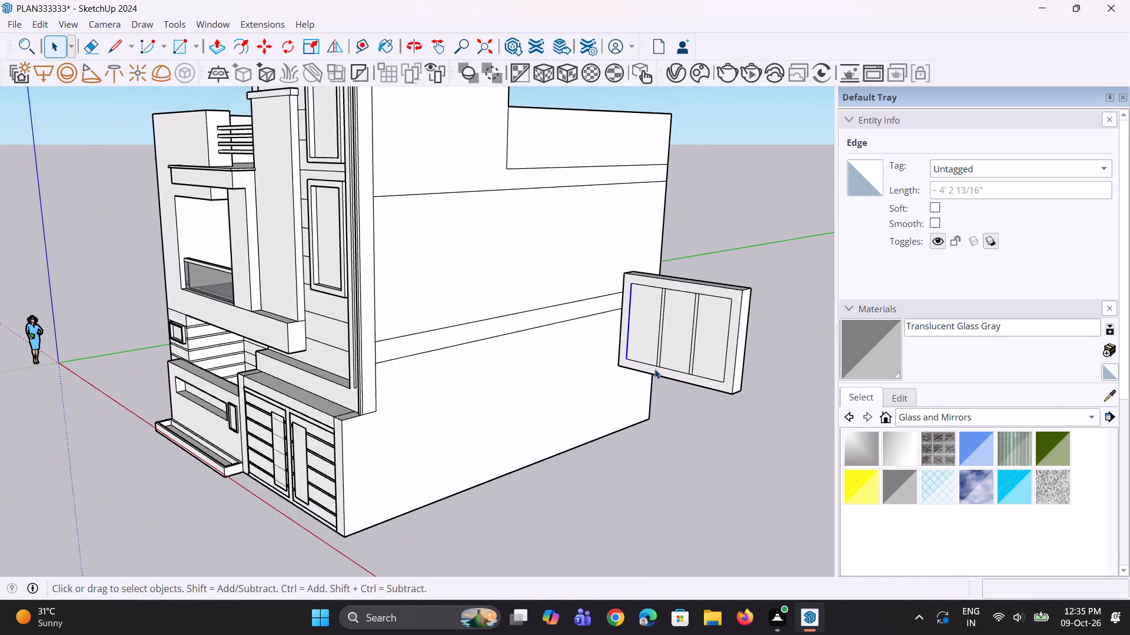
pyautogui.scroll(3, 654, 369)
pyautogui.press('m')
pyautogui.scroll(4, 654, 372)
pyautogui.scroll(3, 606, 353)
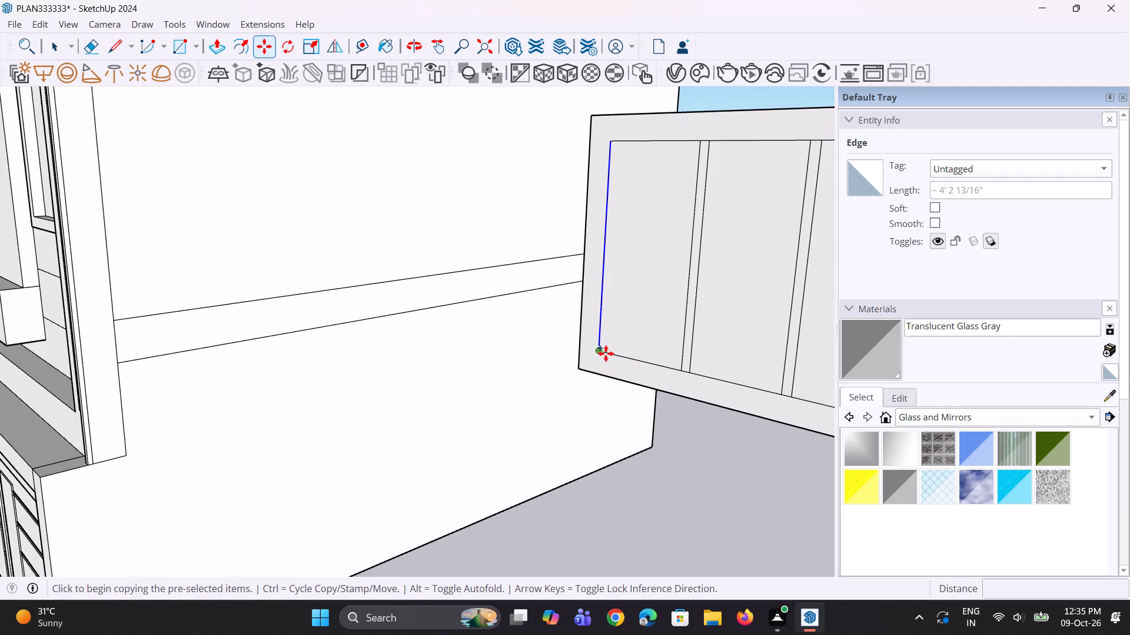
pyautogui.click(605, 354)
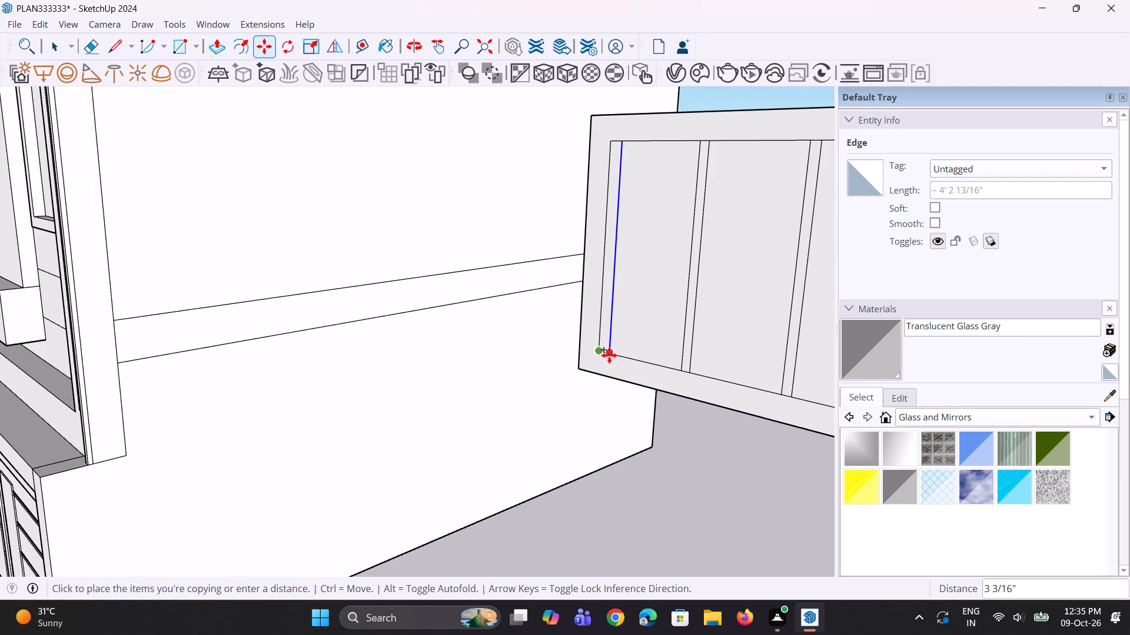
pyautogui.click(609, 353)
pyautogui.press('space')
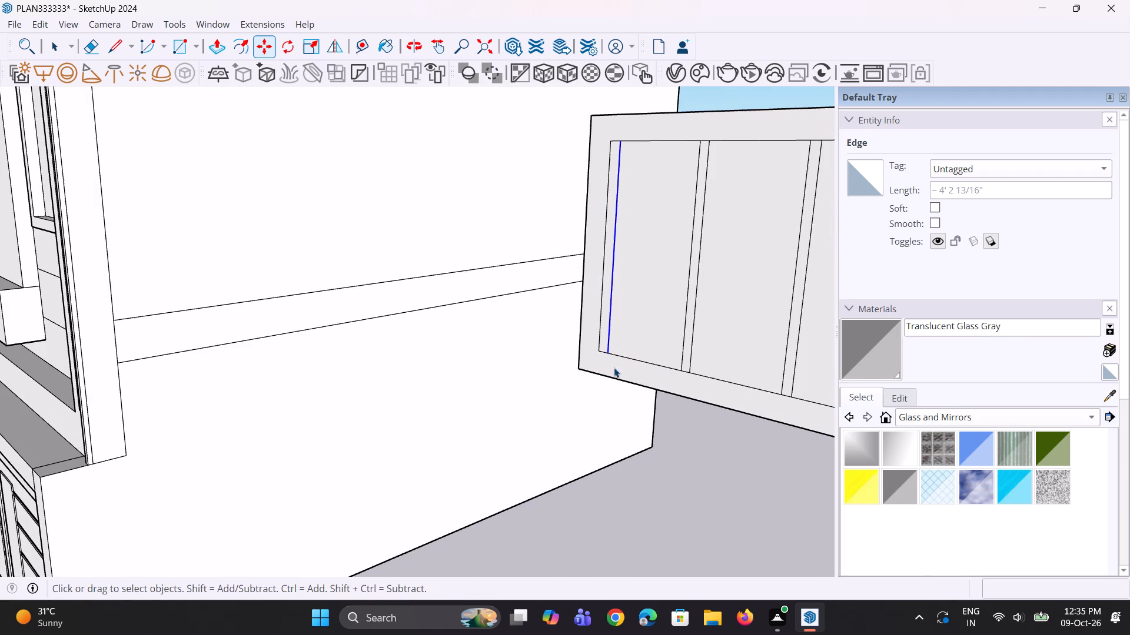
pyautogui.press('space')
pyautogui.scroll(-3, 614, 367)
pyautogui.click(619, 456)
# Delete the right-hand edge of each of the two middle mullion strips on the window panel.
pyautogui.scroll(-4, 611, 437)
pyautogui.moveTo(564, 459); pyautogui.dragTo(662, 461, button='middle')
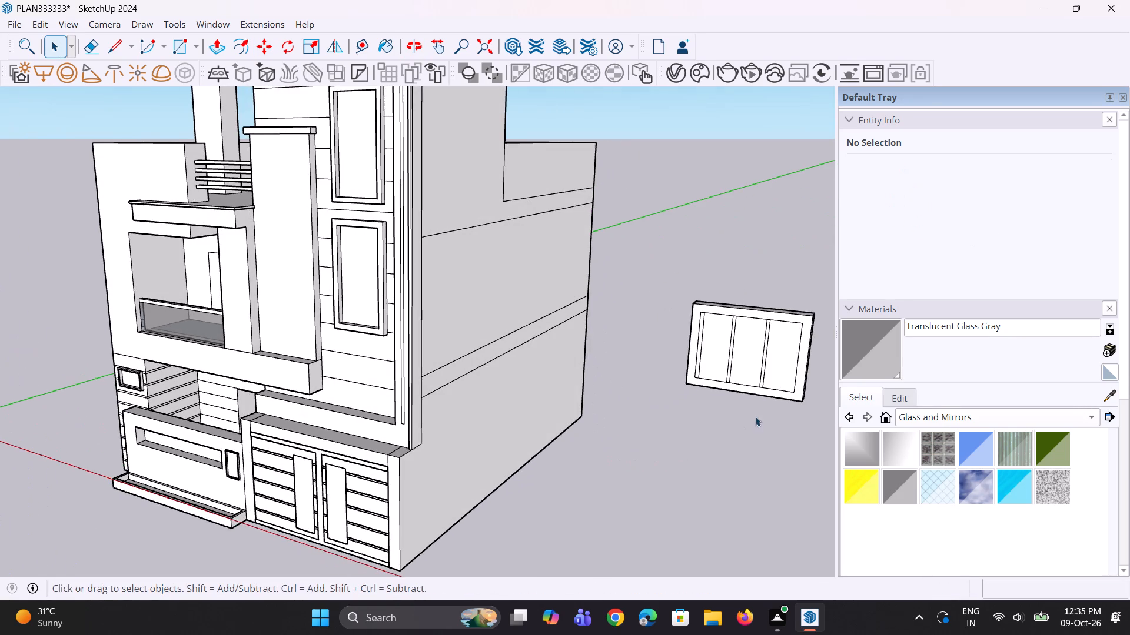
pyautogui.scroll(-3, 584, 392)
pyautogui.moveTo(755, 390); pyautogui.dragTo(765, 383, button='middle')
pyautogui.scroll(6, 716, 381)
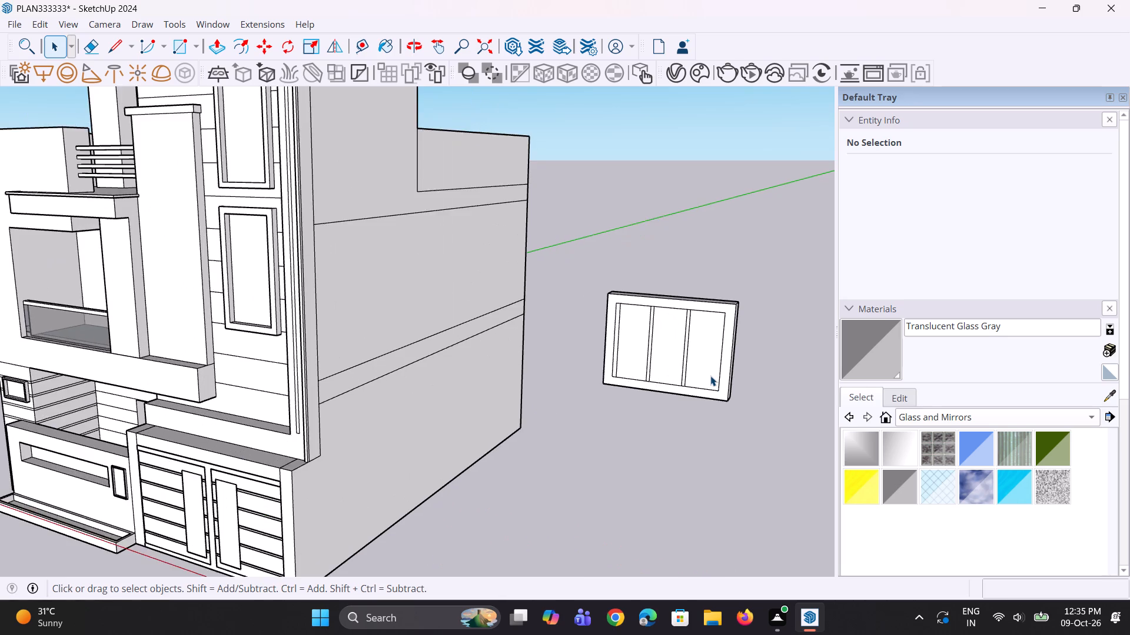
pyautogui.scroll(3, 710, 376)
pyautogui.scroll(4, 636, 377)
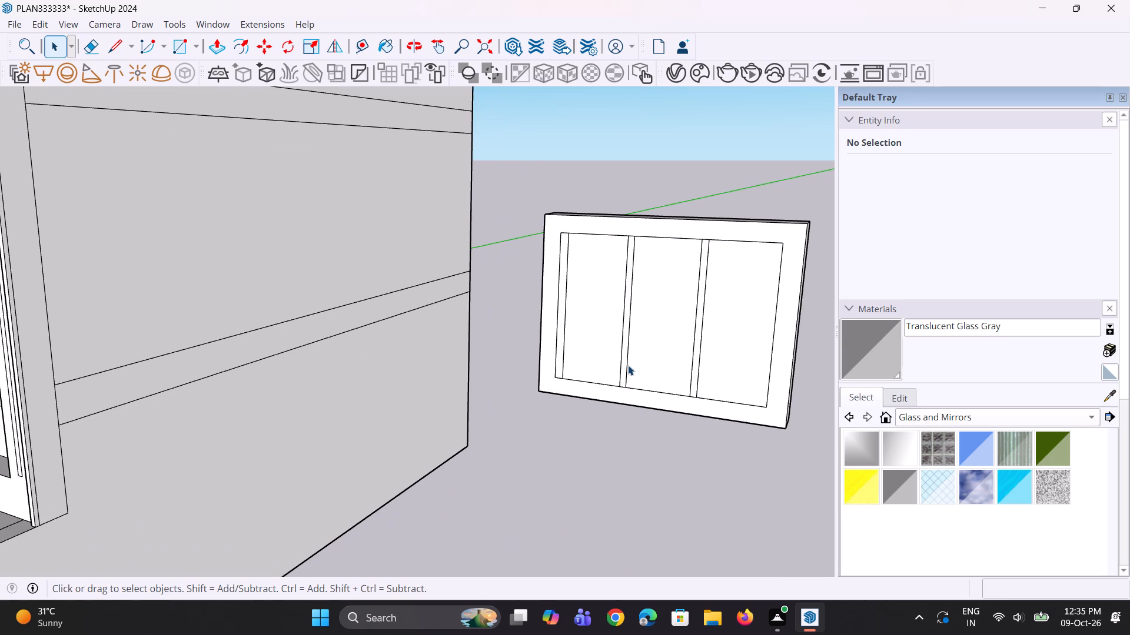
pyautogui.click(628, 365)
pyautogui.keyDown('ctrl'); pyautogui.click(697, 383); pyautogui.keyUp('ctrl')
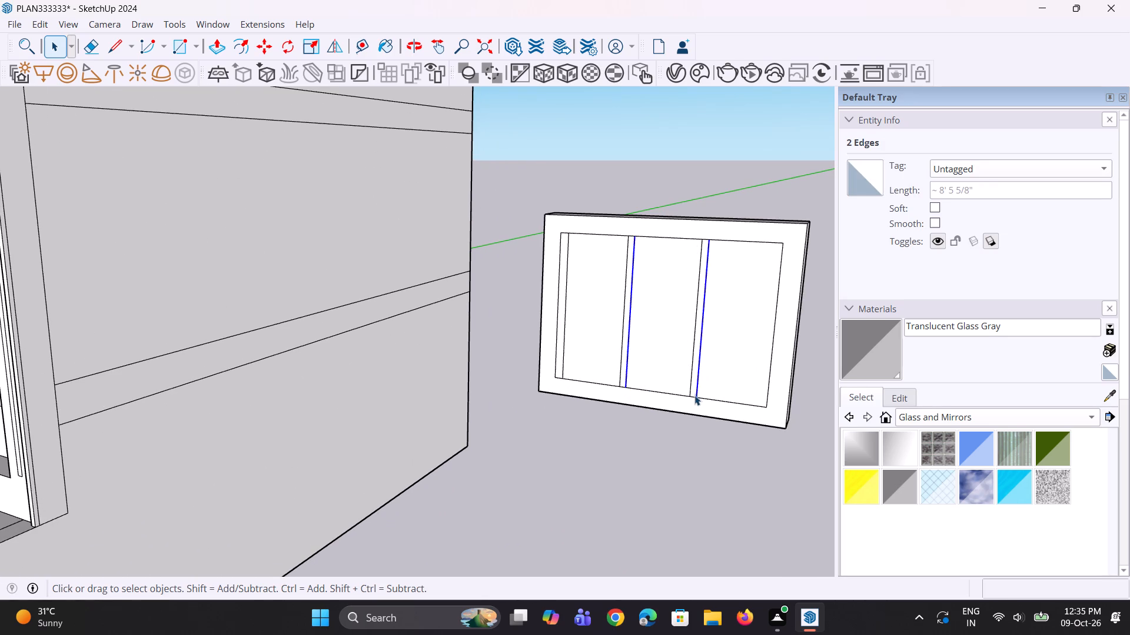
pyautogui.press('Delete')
# Copy the two divider edges about 2 13/16" to the right to form the middle mullion strips.
pyautogui.click(558, 363)
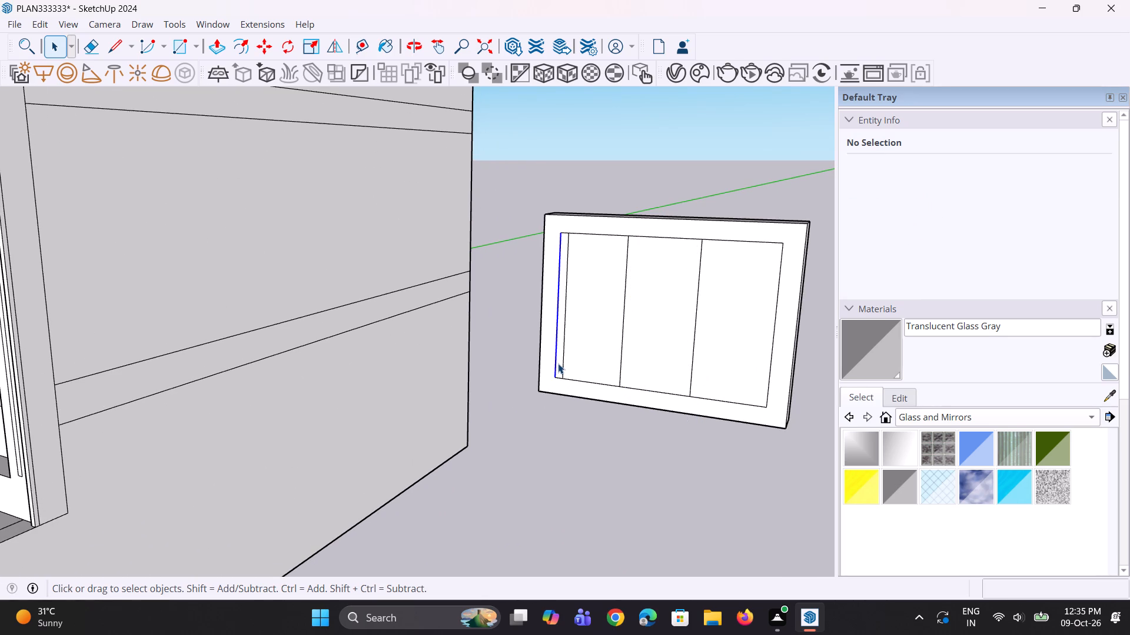
pyautogui.click(570, 420)
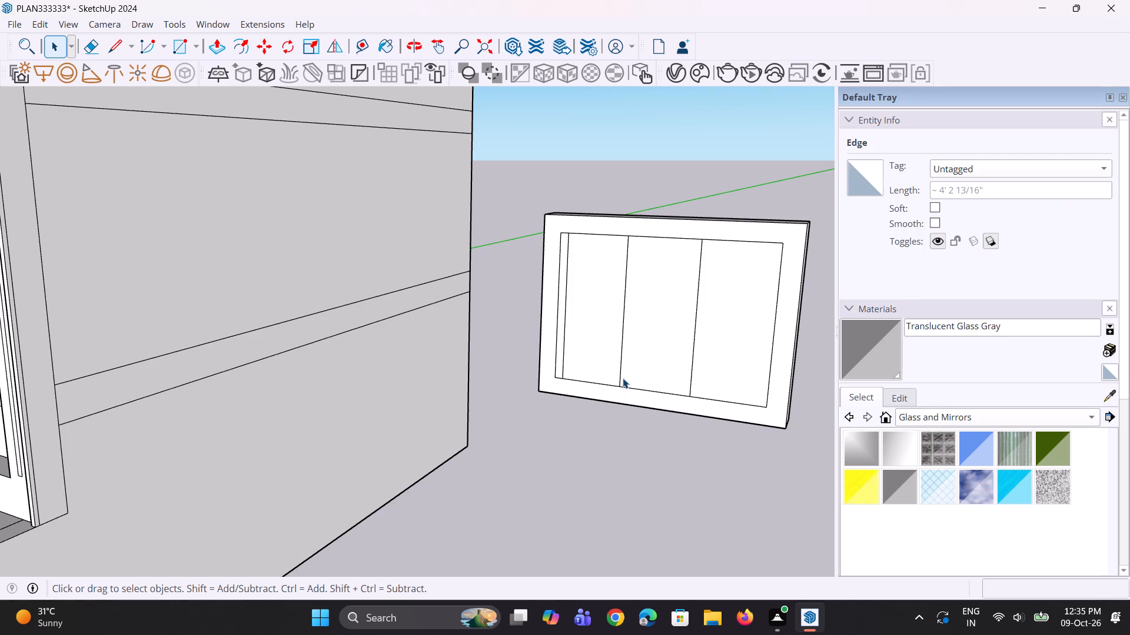
pyautogui.click(620, 375)
pyautogui.click(693, 375)
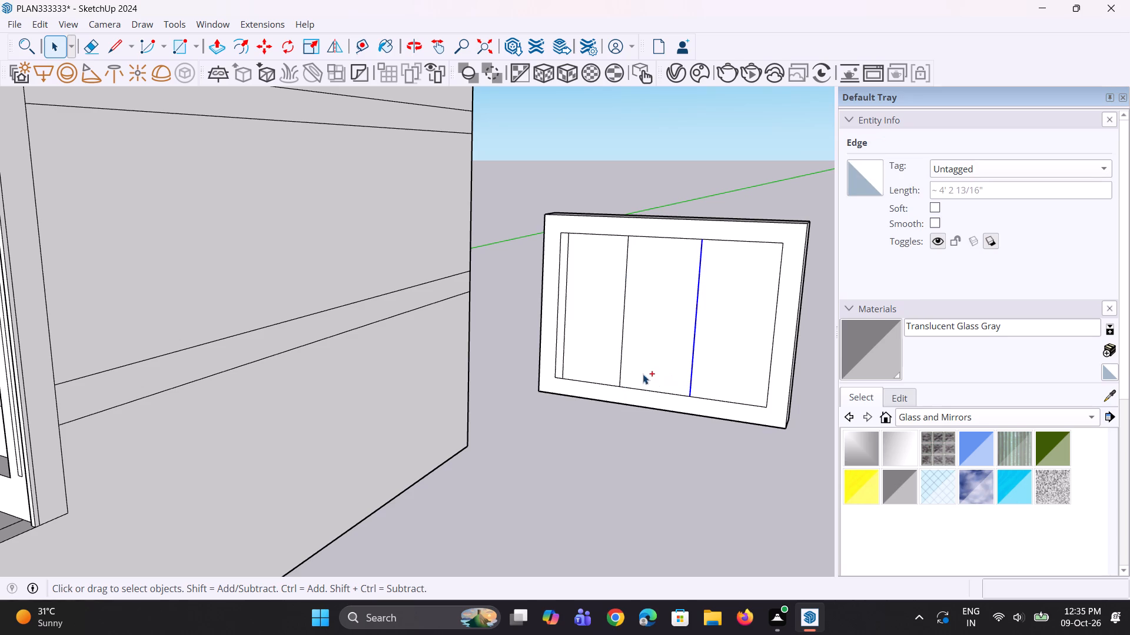
pyautogui.keyDown('ctrl'); pyautogui.click(623, 356); pyautogui.keyUp('ctrl')
pyautogui.press('m')
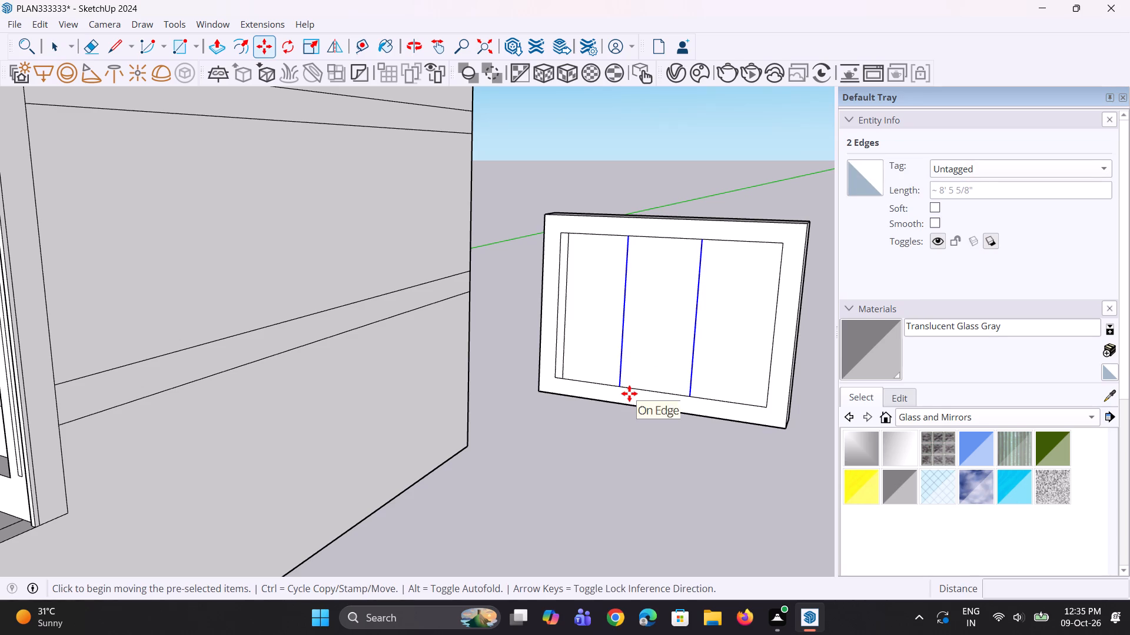
pyautogui.click(622, 386)
pyautogui.click(629, 388)
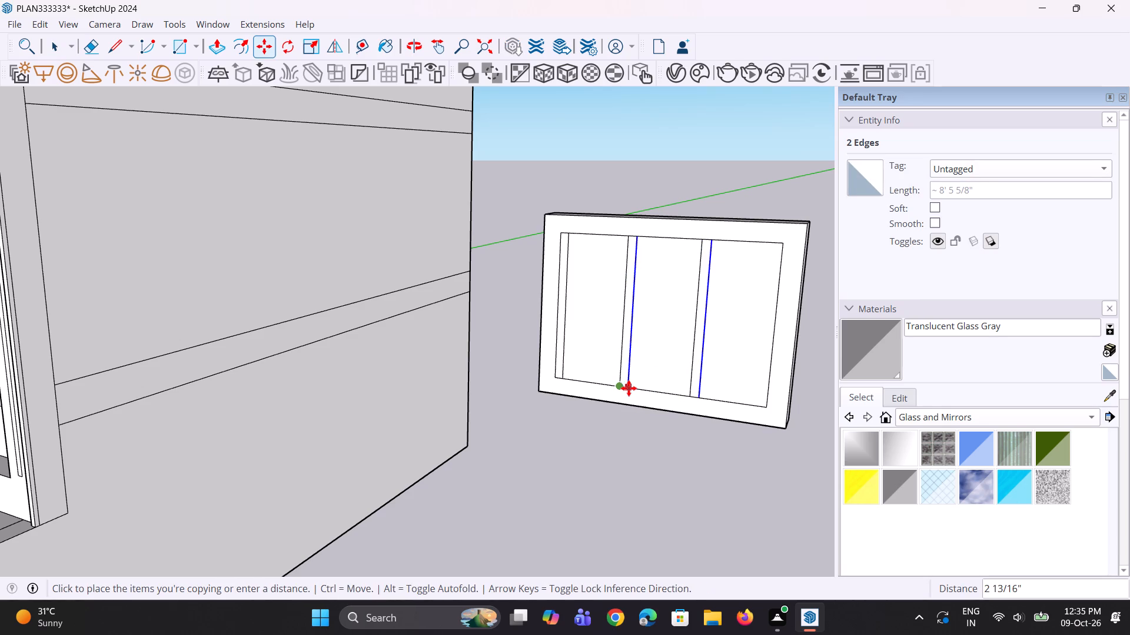
pyautogui.press('space')
pyautogui.press('space')
# Copy the inner rectangle's right vertical edge about 3 1/16" inward to form the other side strip.
pyautogui.click(770, 386)
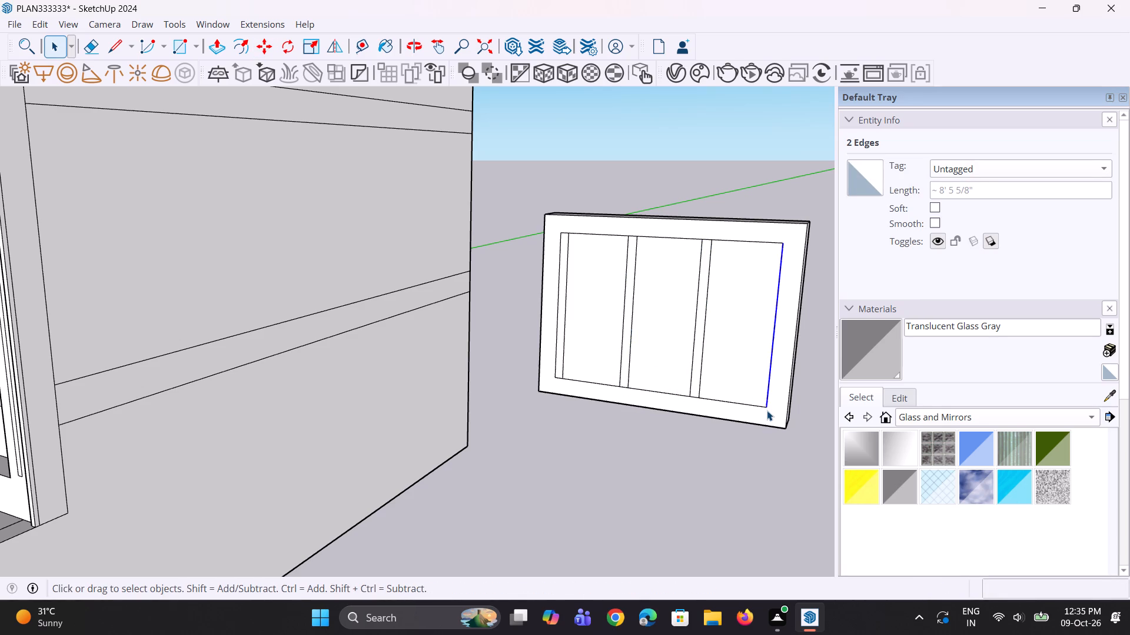
pyautogui.scroll(1, 767, 410)
pyautogui.press('m')
pyautogui.click(766, 410)
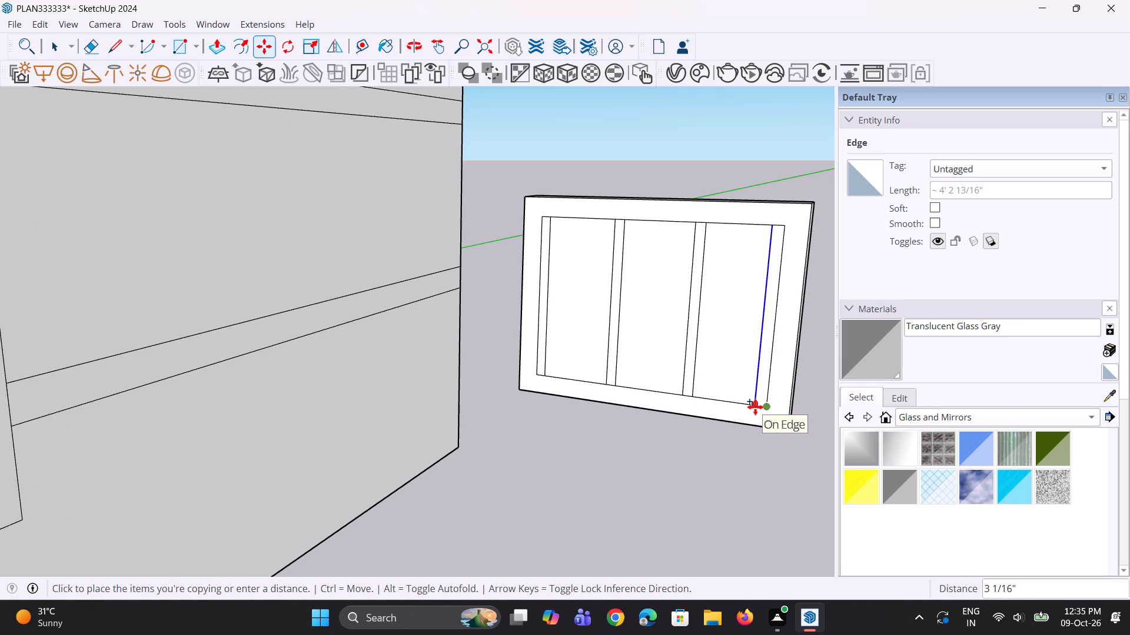
pyautogui.click(755, 407)
pyautogui.press('space')
pyautogui.click(699, 484)
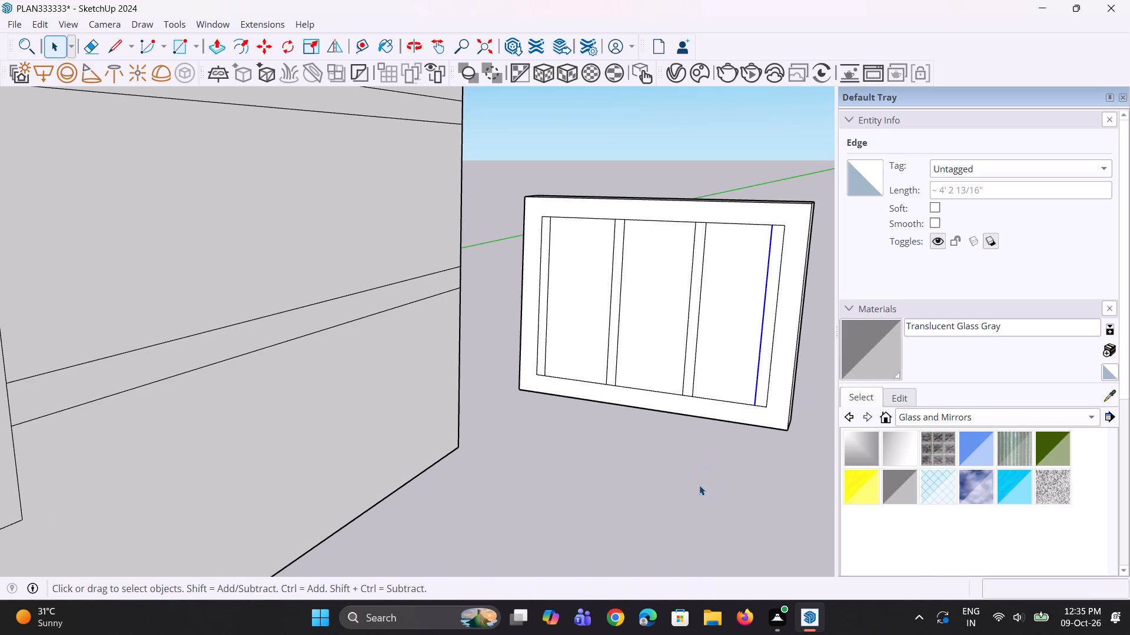
pyautogui.scroll(-3, 692, 474)
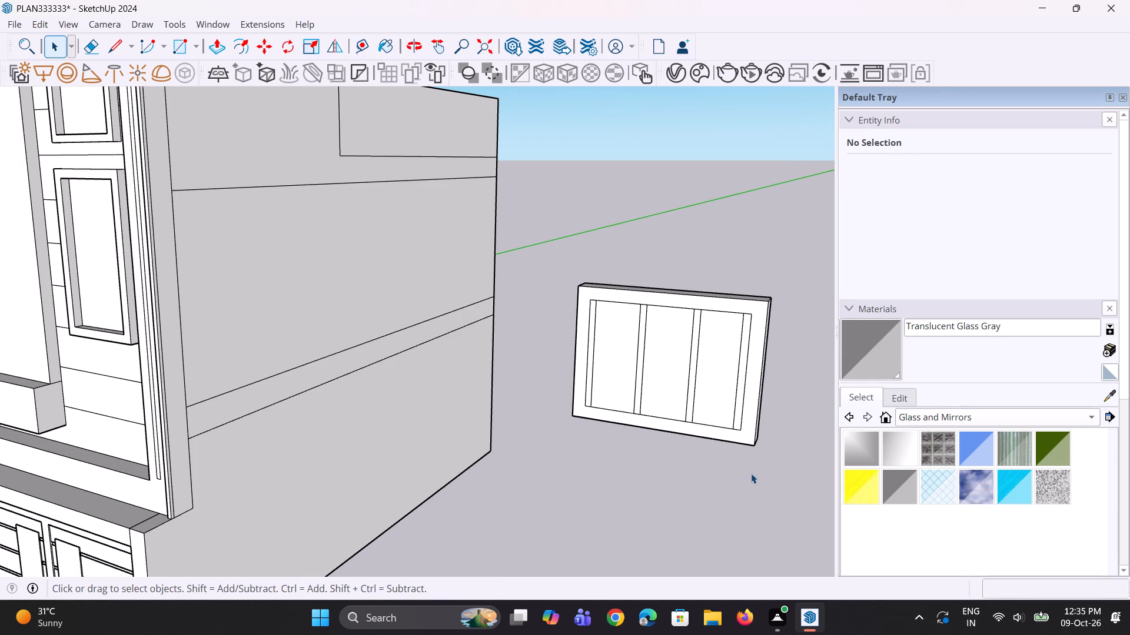
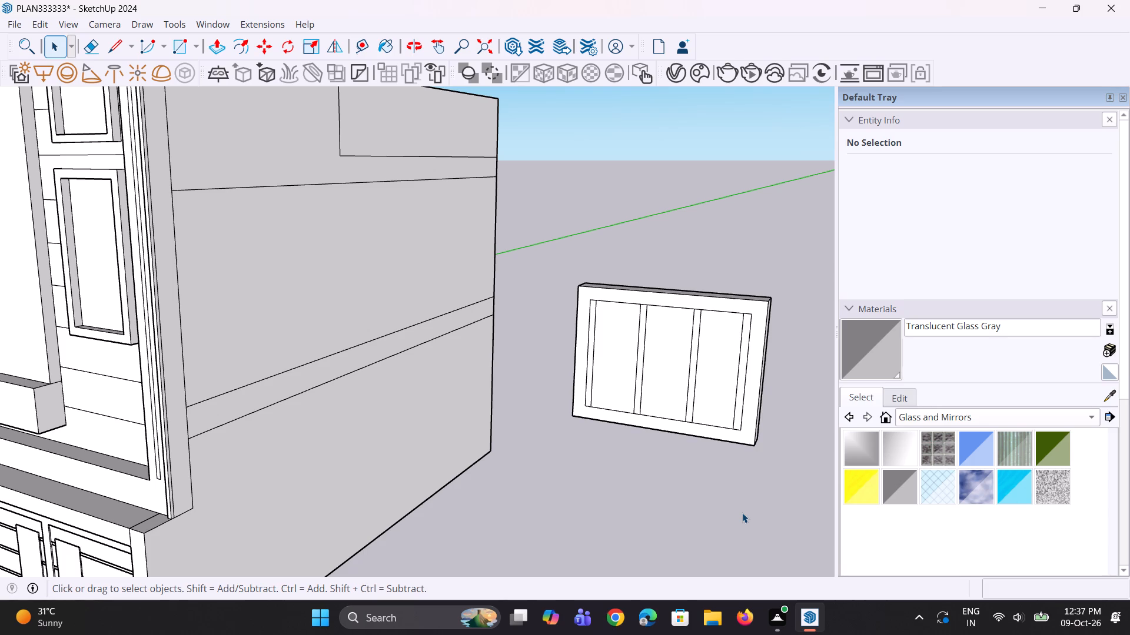
# Examine the front of the window panel beside the house, with its side and middle strips.
pyautogui.scroll(-3, 728, 447)
pyautogui.moveTo(591, 469); pyautogui.dragTo(621, 469, button='middle')
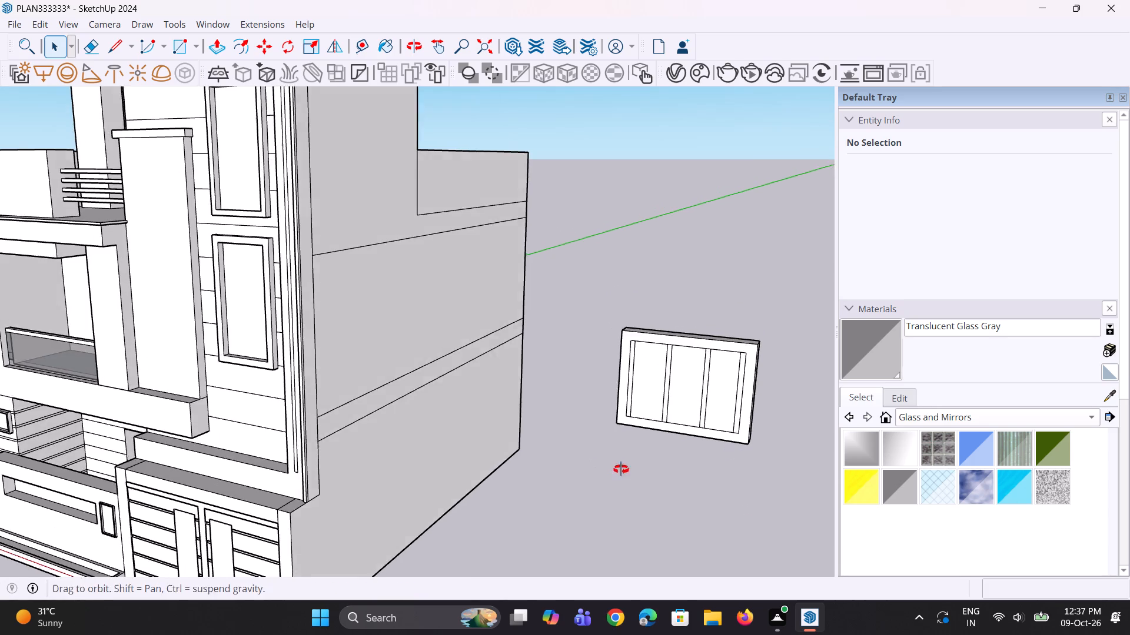
pyautogui.moveTo(621, 469); pyautogui.dragTo(629, 469, button='middle')
pyautogui.click(634, 491)
pyautogui.scroll(-2, 660, 469)
pyautogui.moveTo(665, 464); pyautogui.dragTo(680, 462, button='middle')
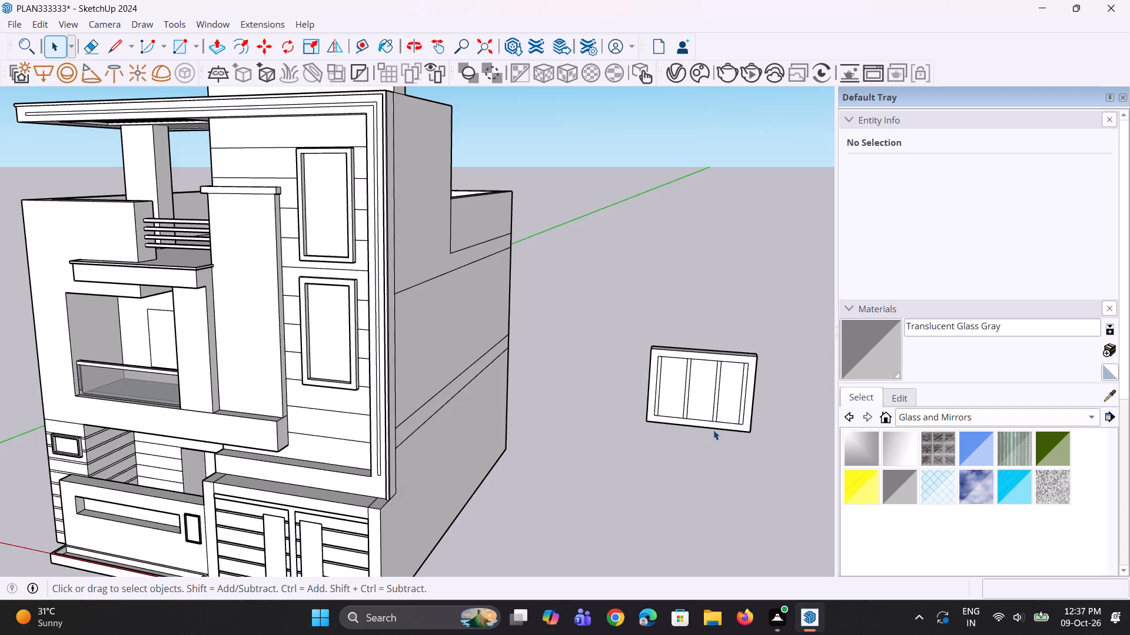
pyautogui.scroll(4, 715, 421)
pyautogui.moveTo(702, 367); pyautogui.dragTo(710, 353, button='middle')
pyautogui.scroll(5, 672, 346)
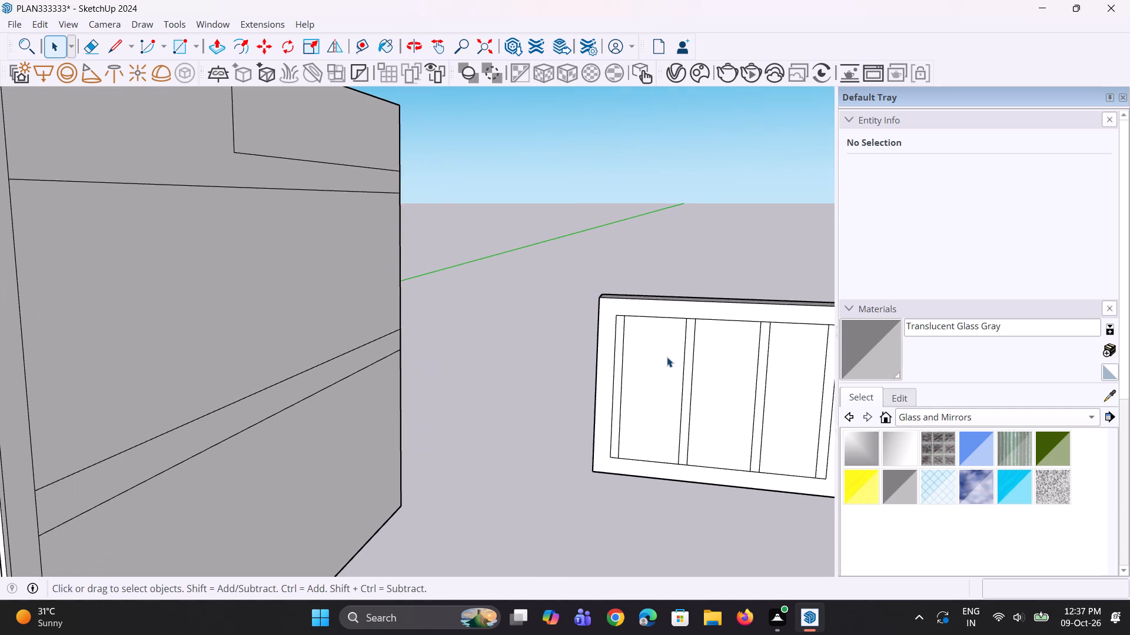
pyautogui.moveTo(669, 361); pyautogui.dragTo(659, 356, button='middle')
pyautogui.scroll(2, 652, 357)
pyautogui.moveTo(650, 380); pyautogui.dragTo(644, 395, button='middle')
pyautogui.scroll(-3, 632, 379)
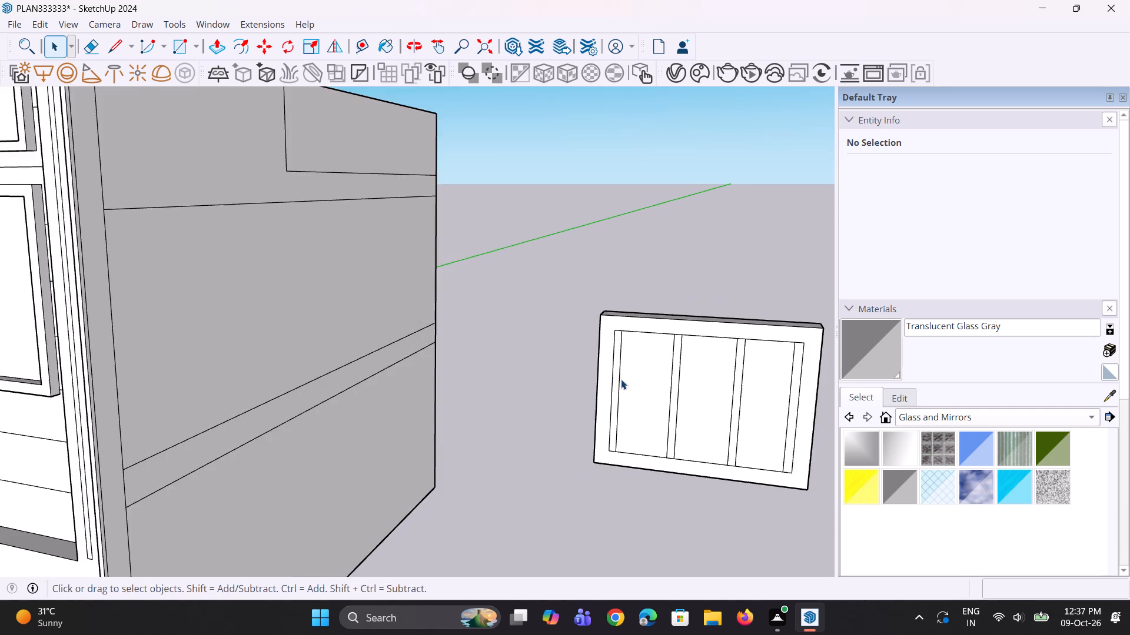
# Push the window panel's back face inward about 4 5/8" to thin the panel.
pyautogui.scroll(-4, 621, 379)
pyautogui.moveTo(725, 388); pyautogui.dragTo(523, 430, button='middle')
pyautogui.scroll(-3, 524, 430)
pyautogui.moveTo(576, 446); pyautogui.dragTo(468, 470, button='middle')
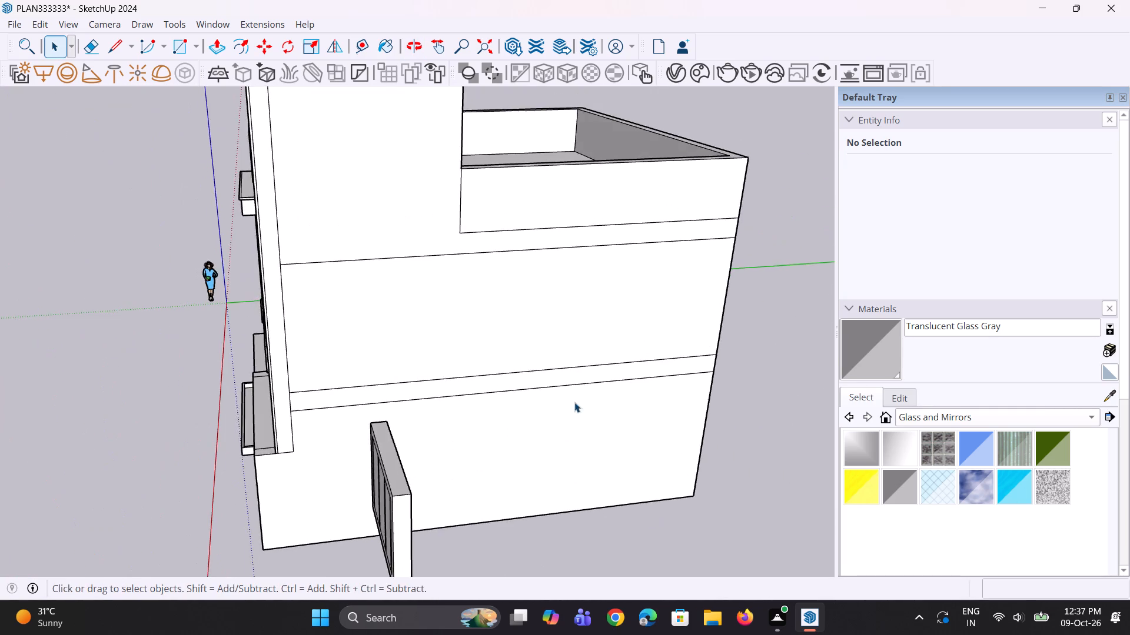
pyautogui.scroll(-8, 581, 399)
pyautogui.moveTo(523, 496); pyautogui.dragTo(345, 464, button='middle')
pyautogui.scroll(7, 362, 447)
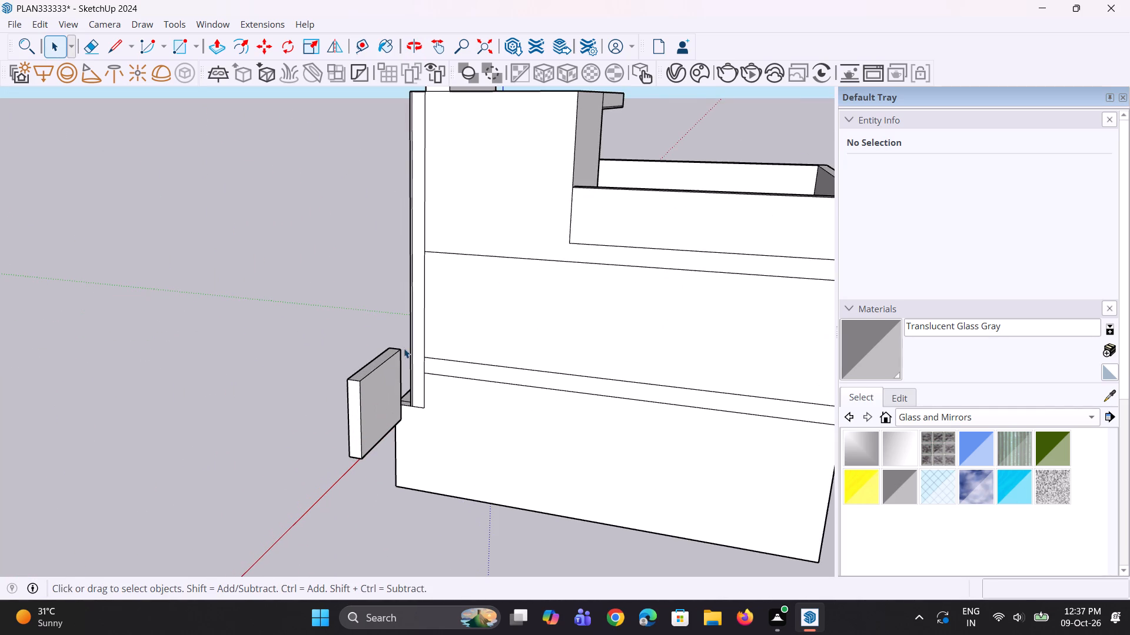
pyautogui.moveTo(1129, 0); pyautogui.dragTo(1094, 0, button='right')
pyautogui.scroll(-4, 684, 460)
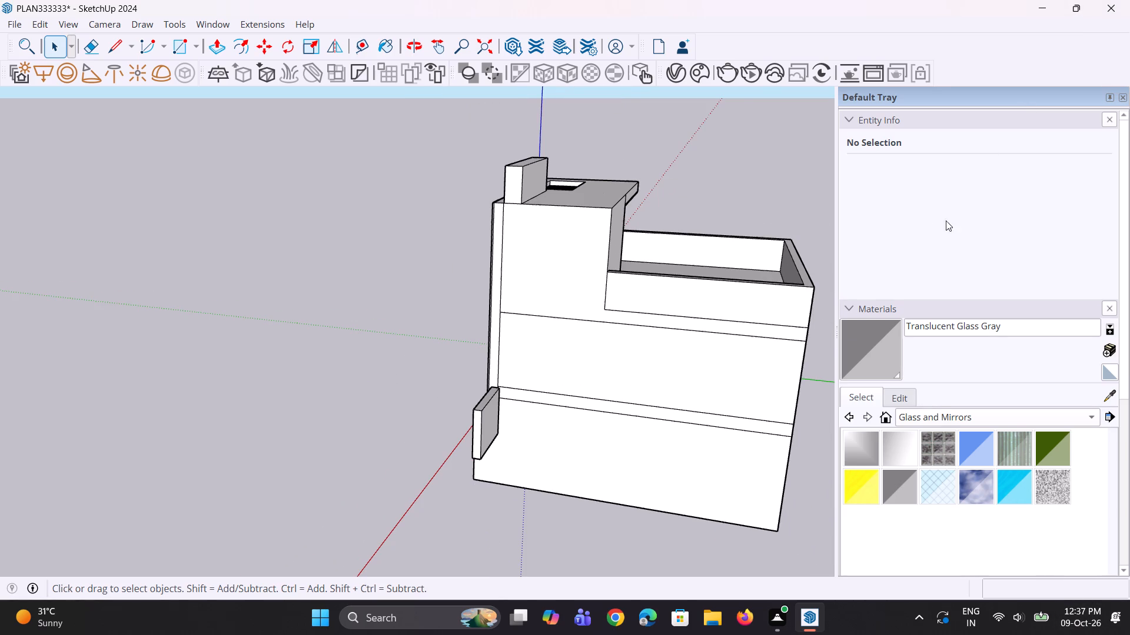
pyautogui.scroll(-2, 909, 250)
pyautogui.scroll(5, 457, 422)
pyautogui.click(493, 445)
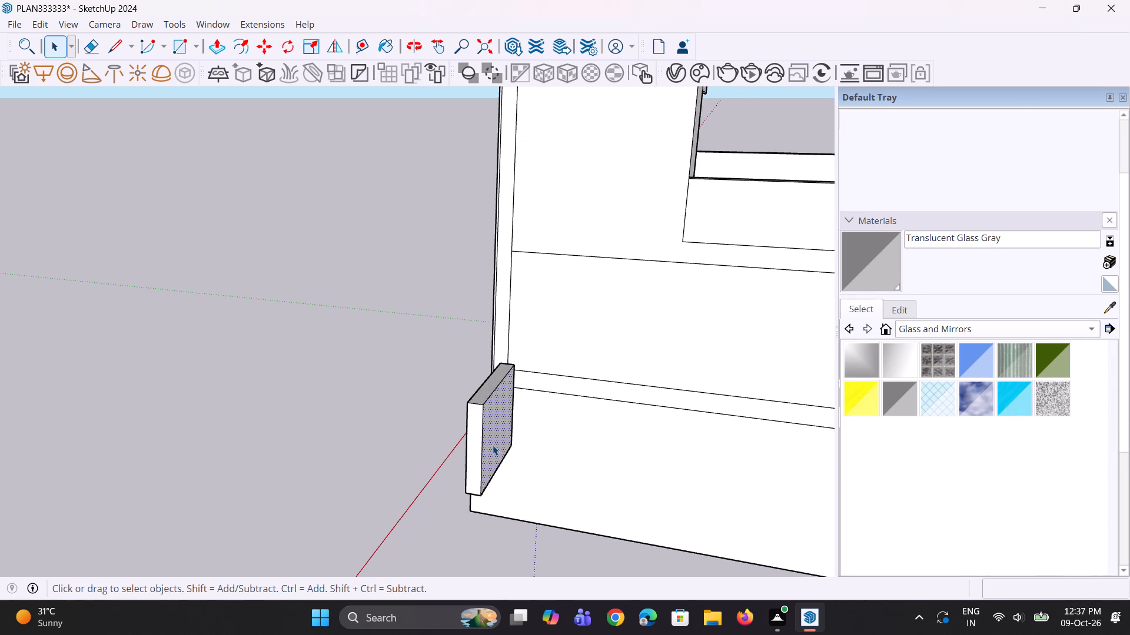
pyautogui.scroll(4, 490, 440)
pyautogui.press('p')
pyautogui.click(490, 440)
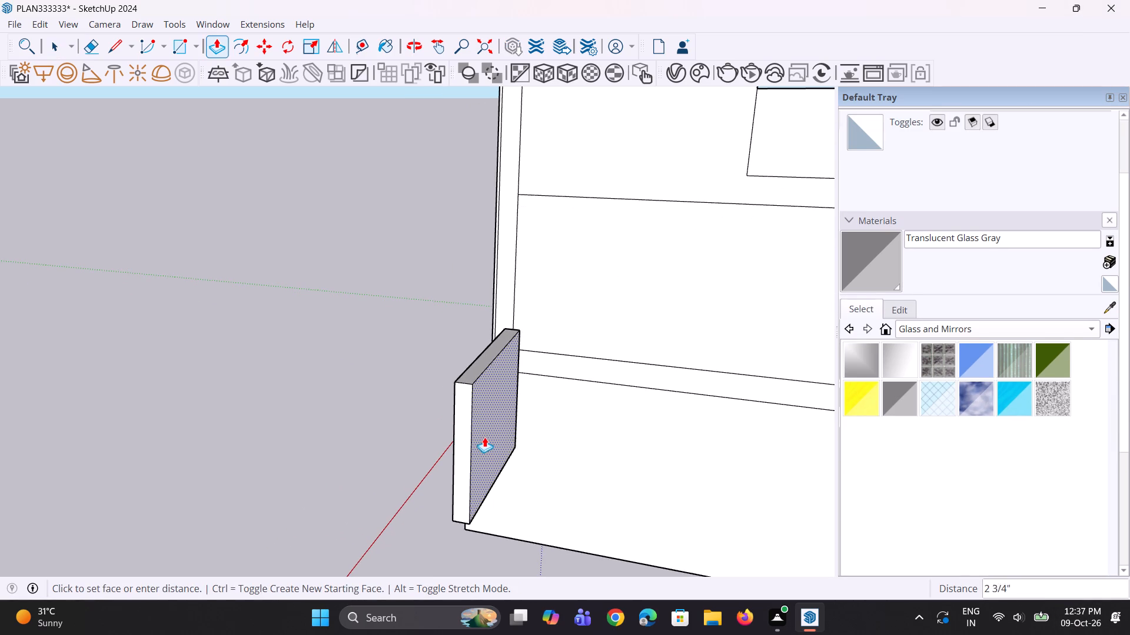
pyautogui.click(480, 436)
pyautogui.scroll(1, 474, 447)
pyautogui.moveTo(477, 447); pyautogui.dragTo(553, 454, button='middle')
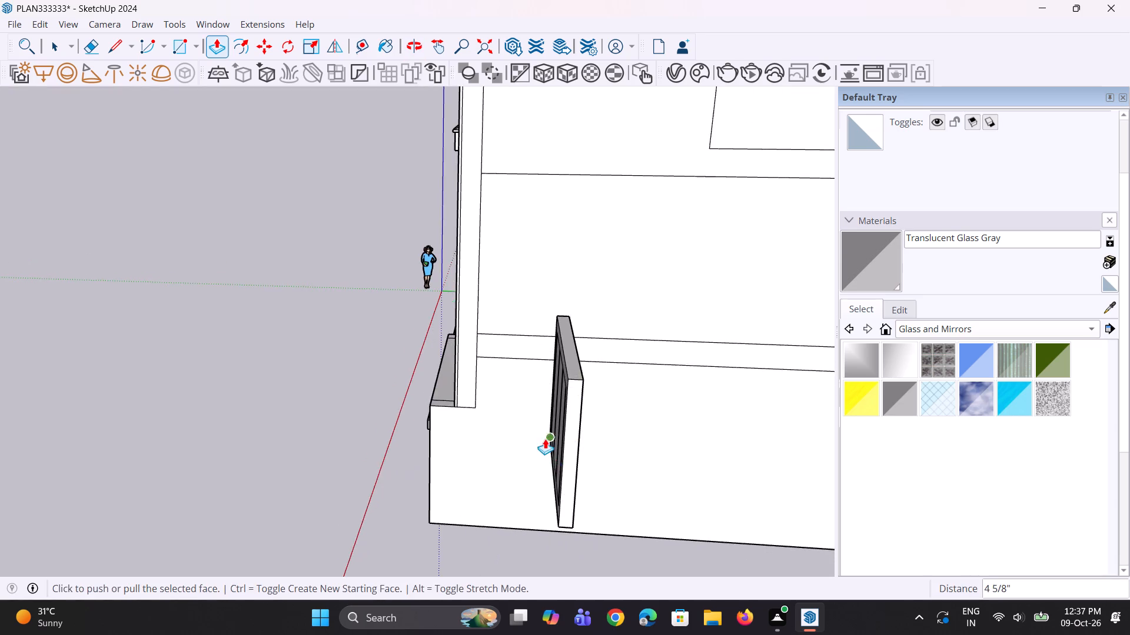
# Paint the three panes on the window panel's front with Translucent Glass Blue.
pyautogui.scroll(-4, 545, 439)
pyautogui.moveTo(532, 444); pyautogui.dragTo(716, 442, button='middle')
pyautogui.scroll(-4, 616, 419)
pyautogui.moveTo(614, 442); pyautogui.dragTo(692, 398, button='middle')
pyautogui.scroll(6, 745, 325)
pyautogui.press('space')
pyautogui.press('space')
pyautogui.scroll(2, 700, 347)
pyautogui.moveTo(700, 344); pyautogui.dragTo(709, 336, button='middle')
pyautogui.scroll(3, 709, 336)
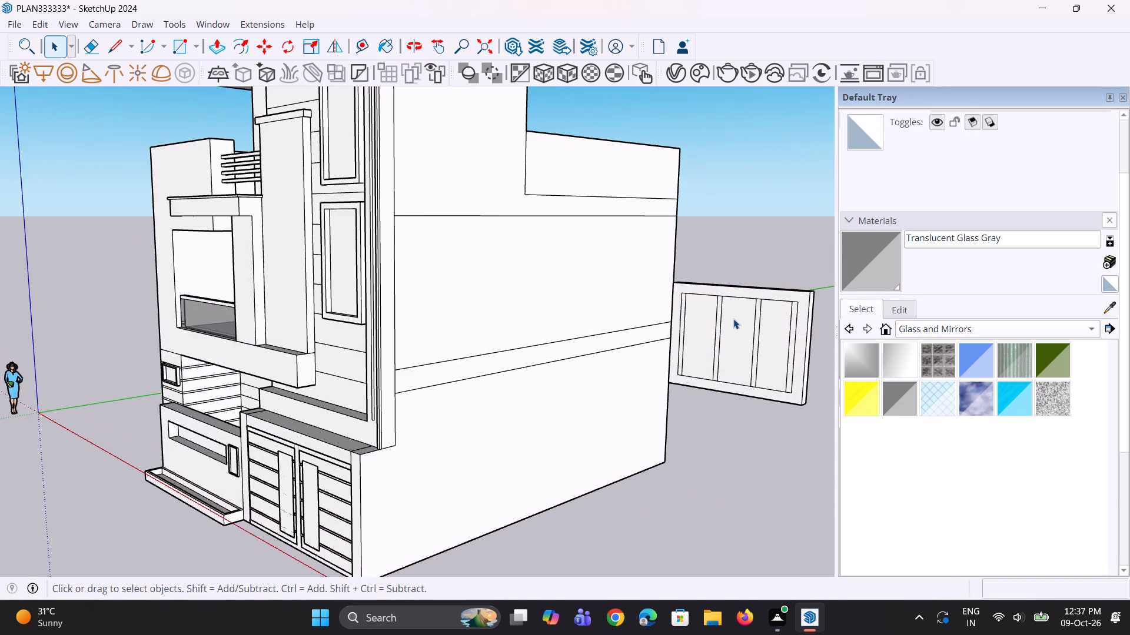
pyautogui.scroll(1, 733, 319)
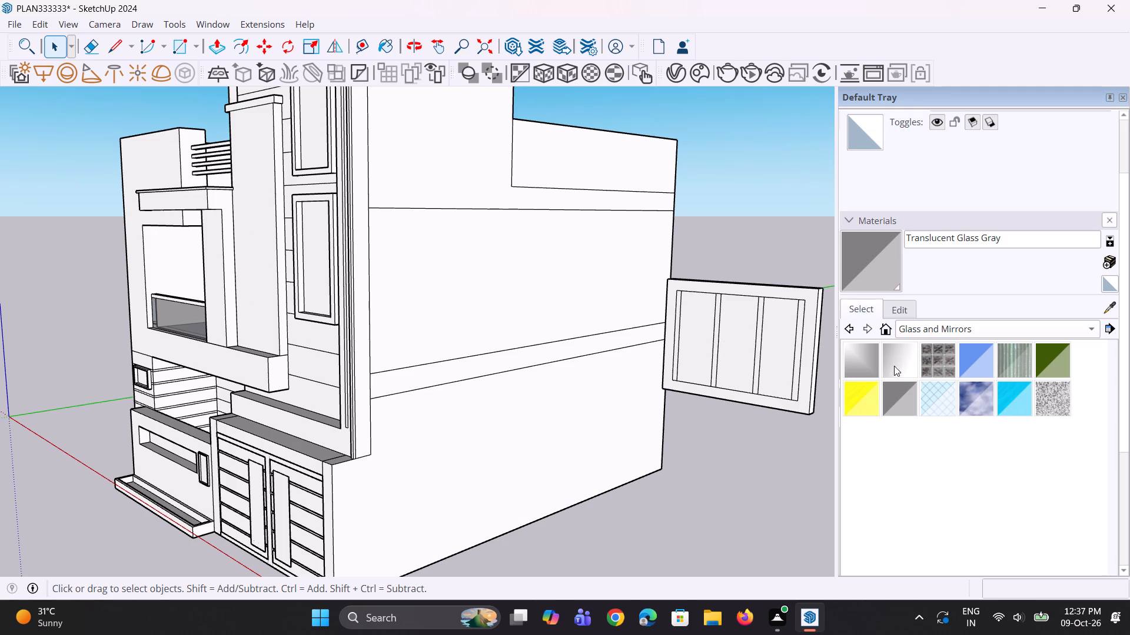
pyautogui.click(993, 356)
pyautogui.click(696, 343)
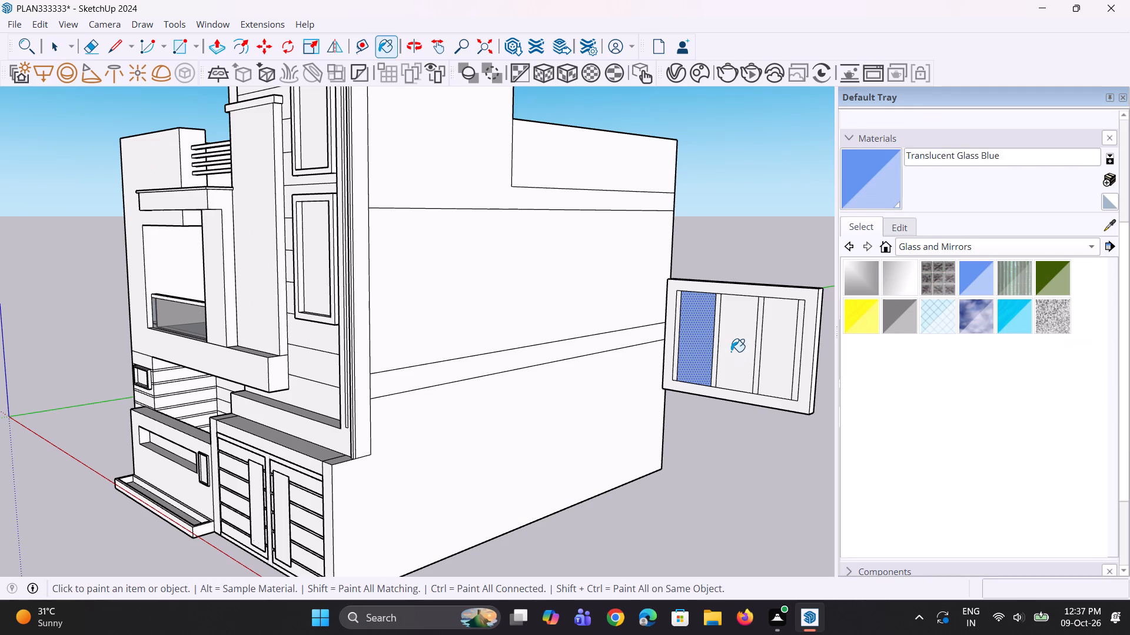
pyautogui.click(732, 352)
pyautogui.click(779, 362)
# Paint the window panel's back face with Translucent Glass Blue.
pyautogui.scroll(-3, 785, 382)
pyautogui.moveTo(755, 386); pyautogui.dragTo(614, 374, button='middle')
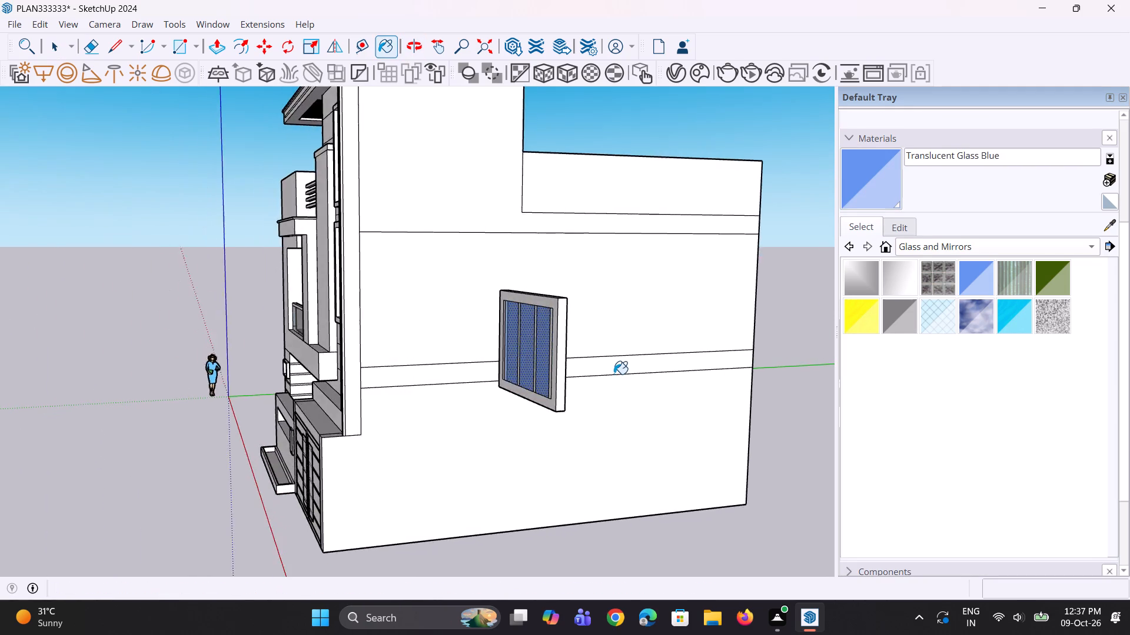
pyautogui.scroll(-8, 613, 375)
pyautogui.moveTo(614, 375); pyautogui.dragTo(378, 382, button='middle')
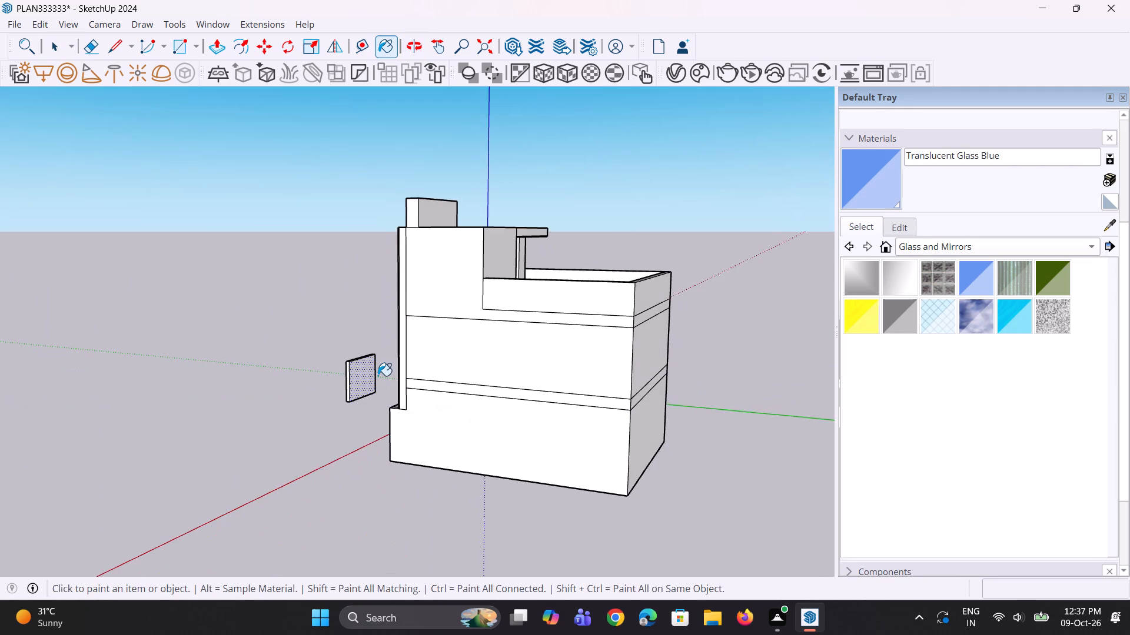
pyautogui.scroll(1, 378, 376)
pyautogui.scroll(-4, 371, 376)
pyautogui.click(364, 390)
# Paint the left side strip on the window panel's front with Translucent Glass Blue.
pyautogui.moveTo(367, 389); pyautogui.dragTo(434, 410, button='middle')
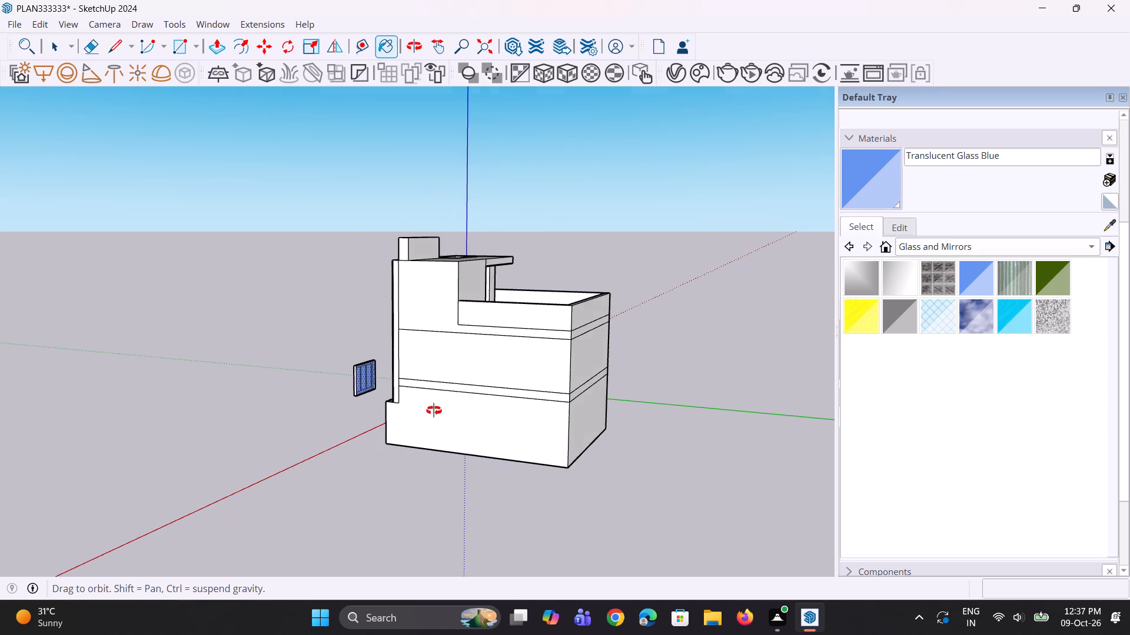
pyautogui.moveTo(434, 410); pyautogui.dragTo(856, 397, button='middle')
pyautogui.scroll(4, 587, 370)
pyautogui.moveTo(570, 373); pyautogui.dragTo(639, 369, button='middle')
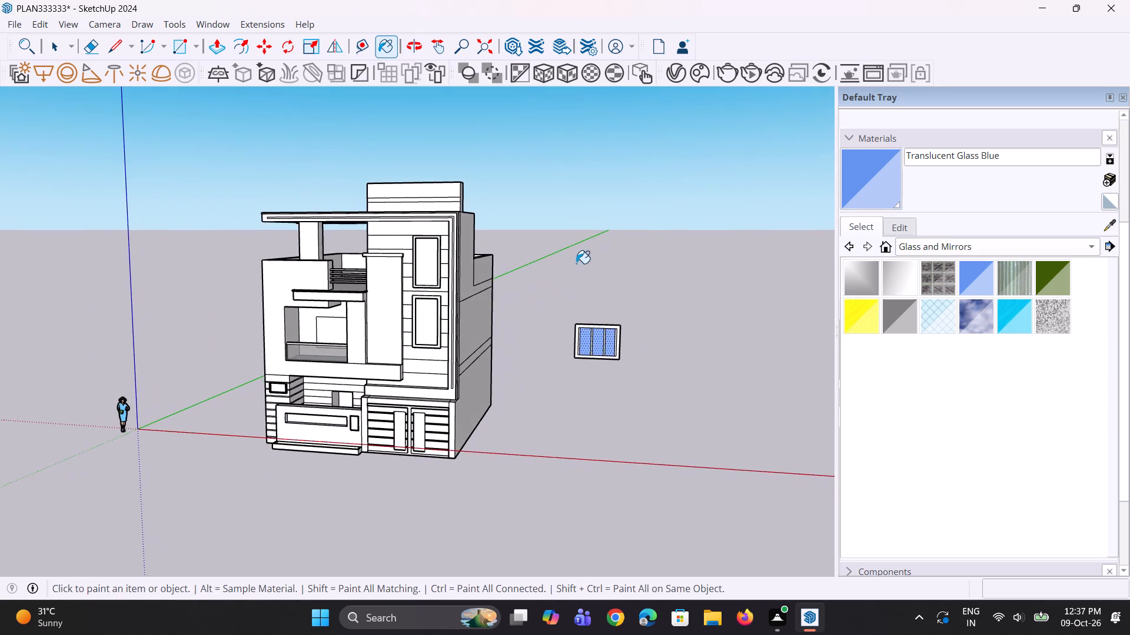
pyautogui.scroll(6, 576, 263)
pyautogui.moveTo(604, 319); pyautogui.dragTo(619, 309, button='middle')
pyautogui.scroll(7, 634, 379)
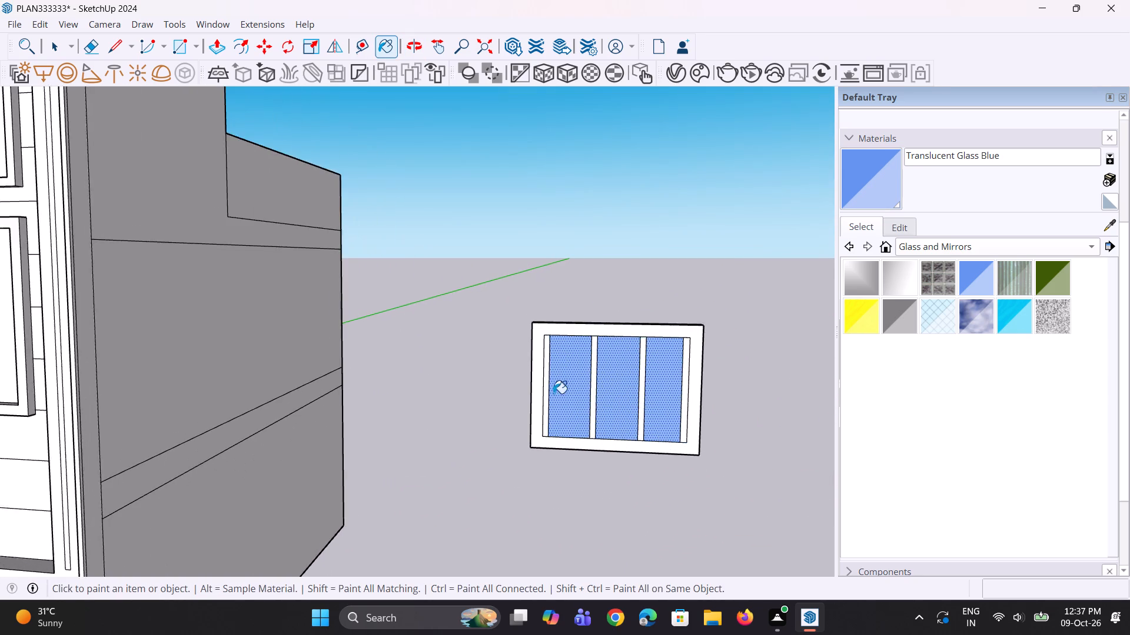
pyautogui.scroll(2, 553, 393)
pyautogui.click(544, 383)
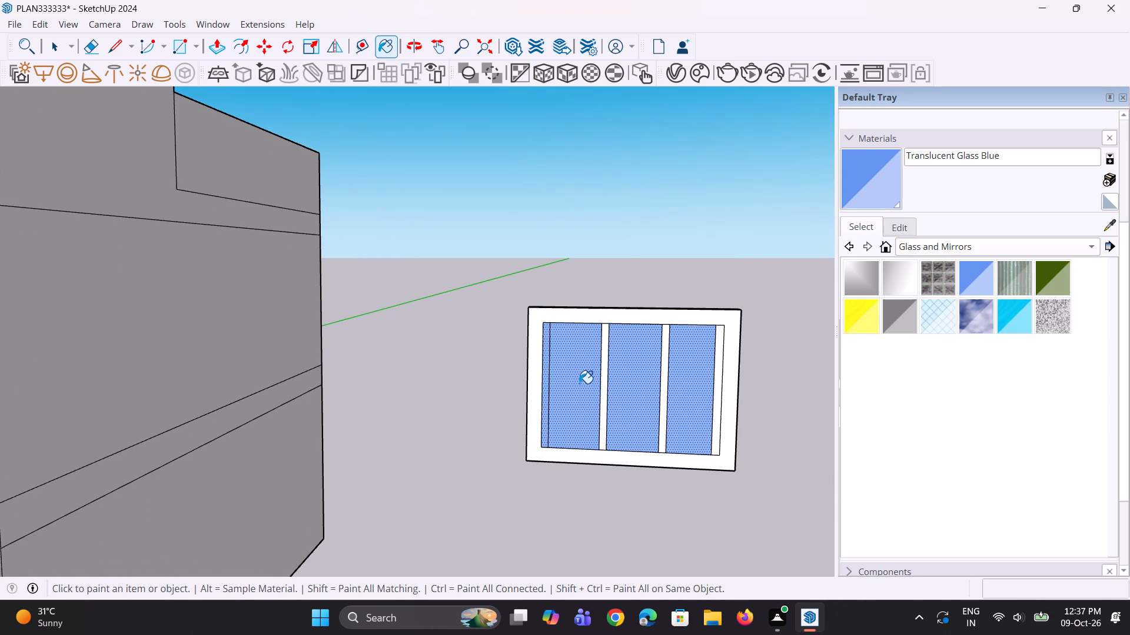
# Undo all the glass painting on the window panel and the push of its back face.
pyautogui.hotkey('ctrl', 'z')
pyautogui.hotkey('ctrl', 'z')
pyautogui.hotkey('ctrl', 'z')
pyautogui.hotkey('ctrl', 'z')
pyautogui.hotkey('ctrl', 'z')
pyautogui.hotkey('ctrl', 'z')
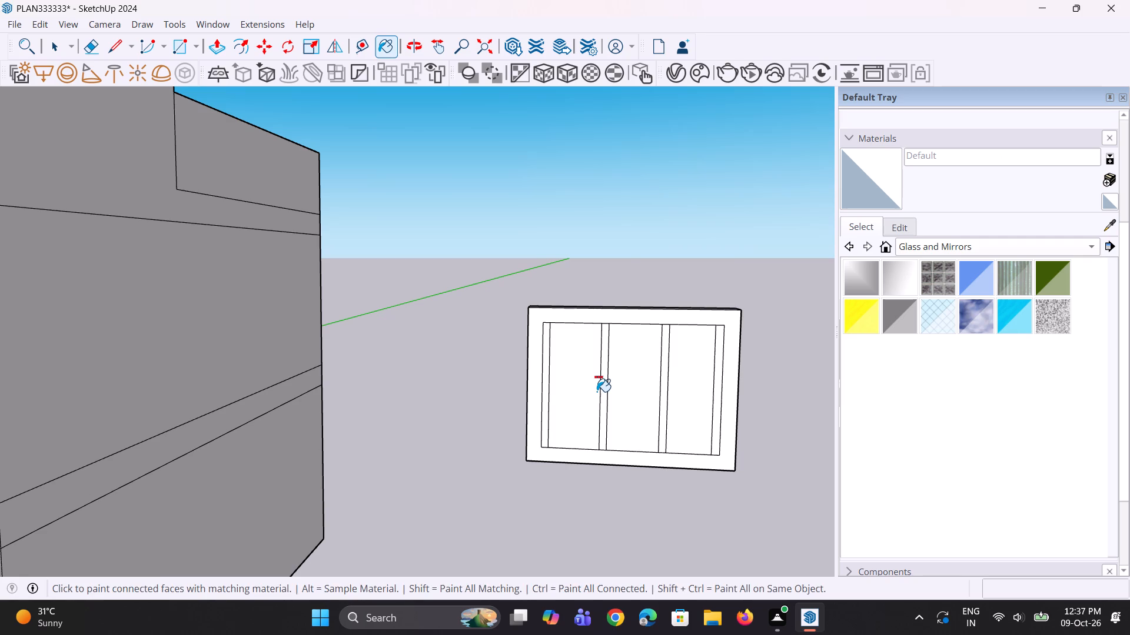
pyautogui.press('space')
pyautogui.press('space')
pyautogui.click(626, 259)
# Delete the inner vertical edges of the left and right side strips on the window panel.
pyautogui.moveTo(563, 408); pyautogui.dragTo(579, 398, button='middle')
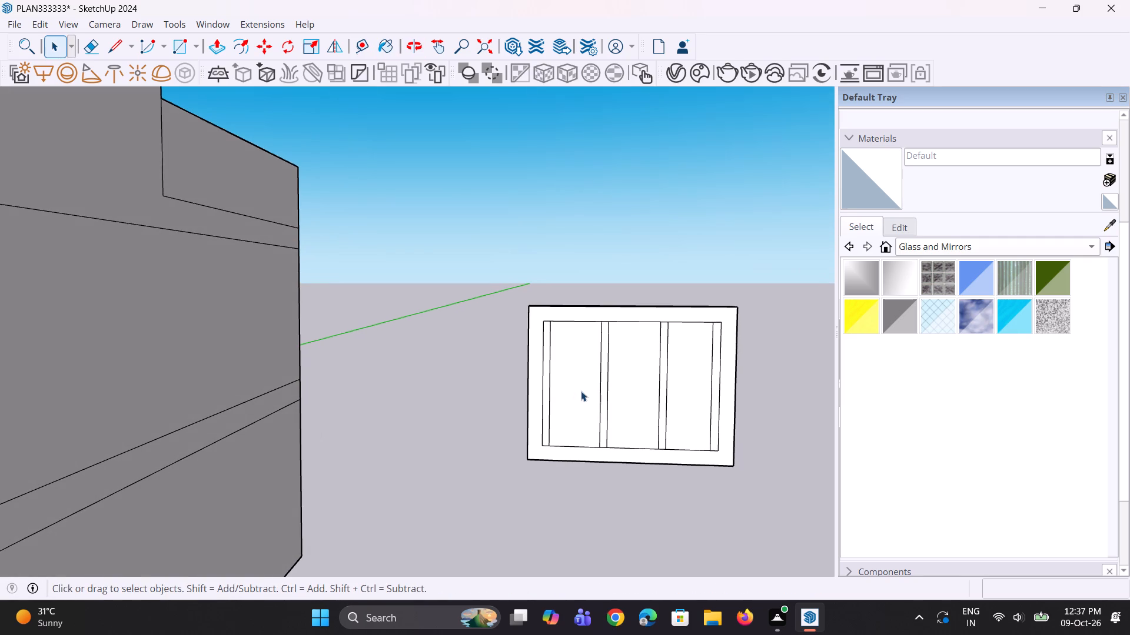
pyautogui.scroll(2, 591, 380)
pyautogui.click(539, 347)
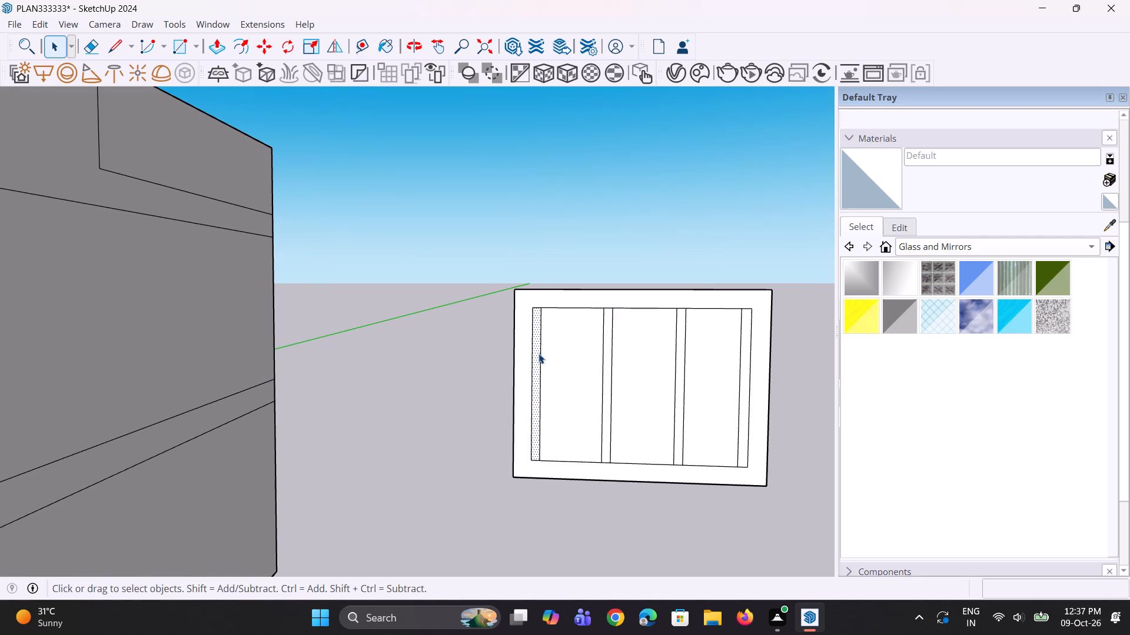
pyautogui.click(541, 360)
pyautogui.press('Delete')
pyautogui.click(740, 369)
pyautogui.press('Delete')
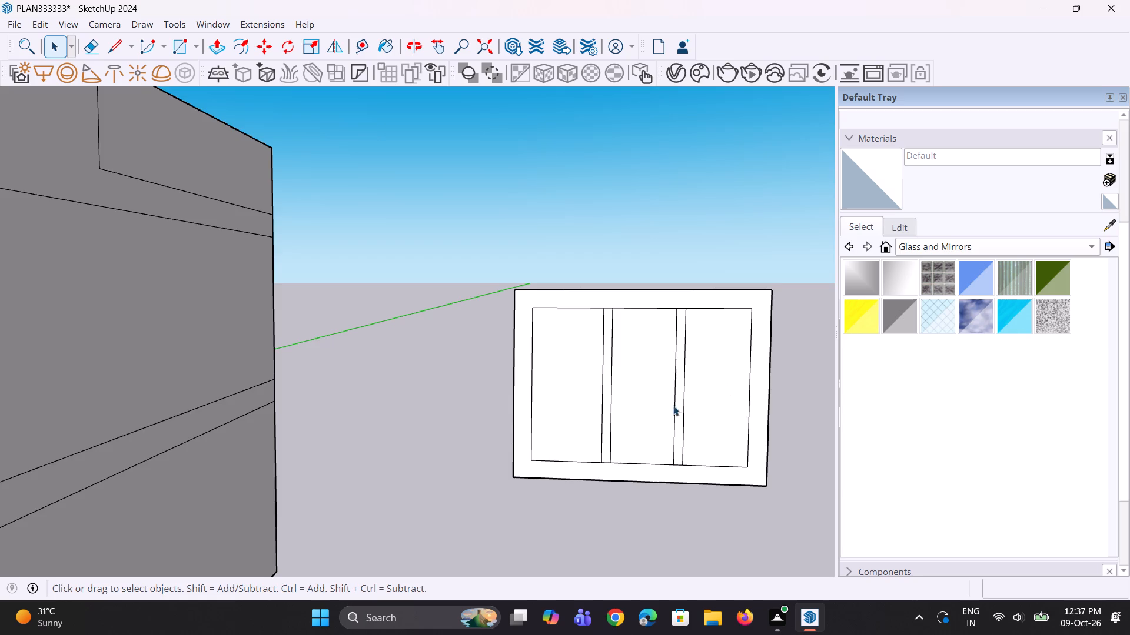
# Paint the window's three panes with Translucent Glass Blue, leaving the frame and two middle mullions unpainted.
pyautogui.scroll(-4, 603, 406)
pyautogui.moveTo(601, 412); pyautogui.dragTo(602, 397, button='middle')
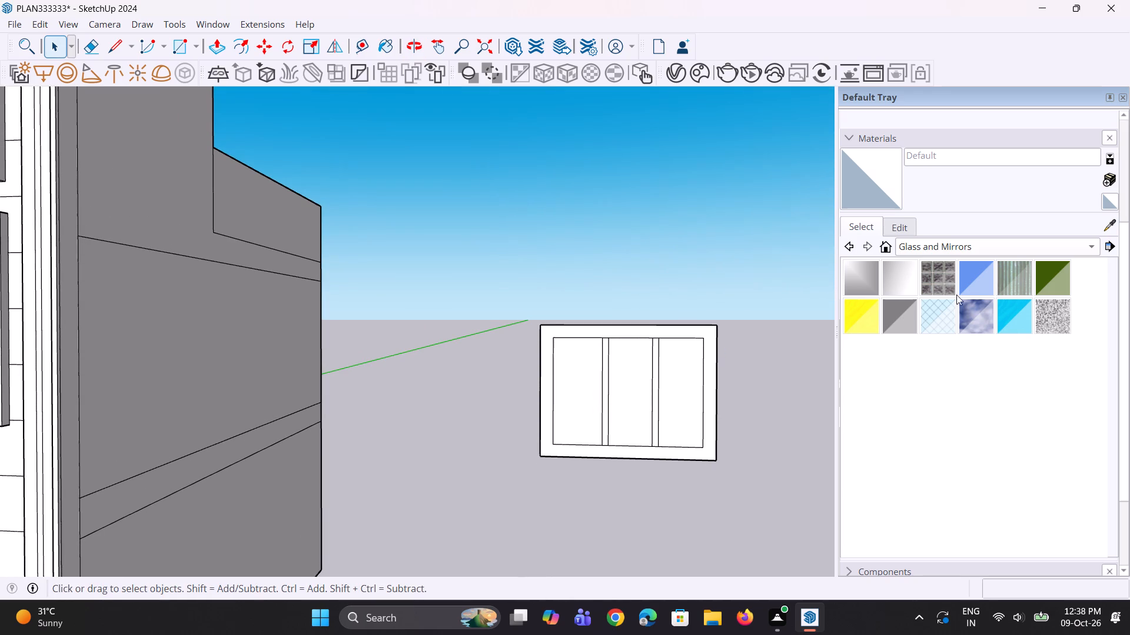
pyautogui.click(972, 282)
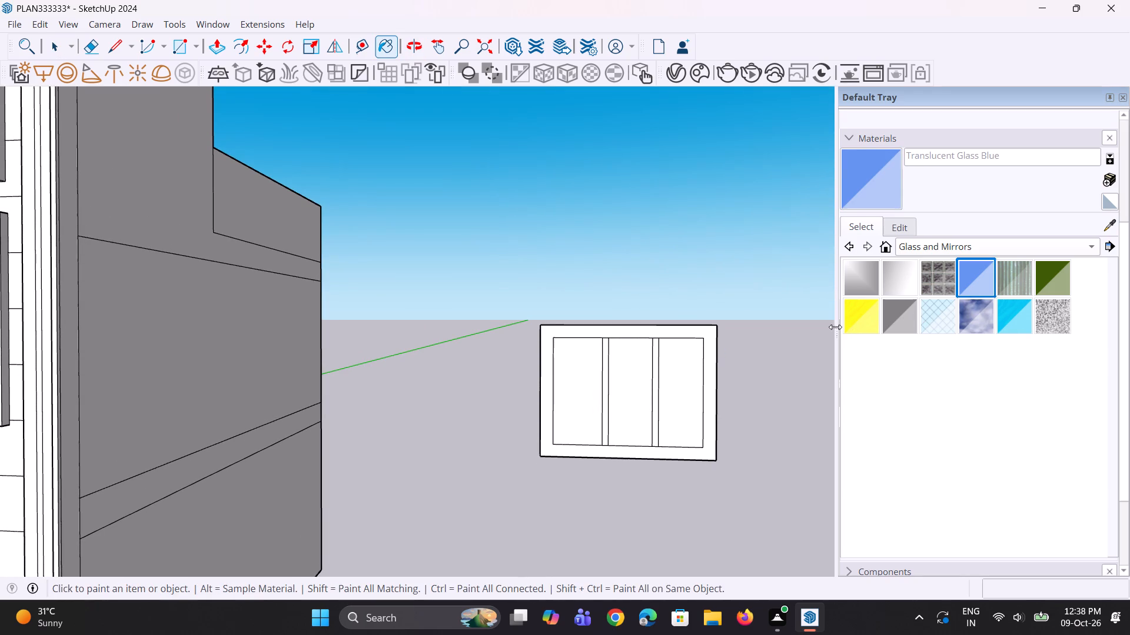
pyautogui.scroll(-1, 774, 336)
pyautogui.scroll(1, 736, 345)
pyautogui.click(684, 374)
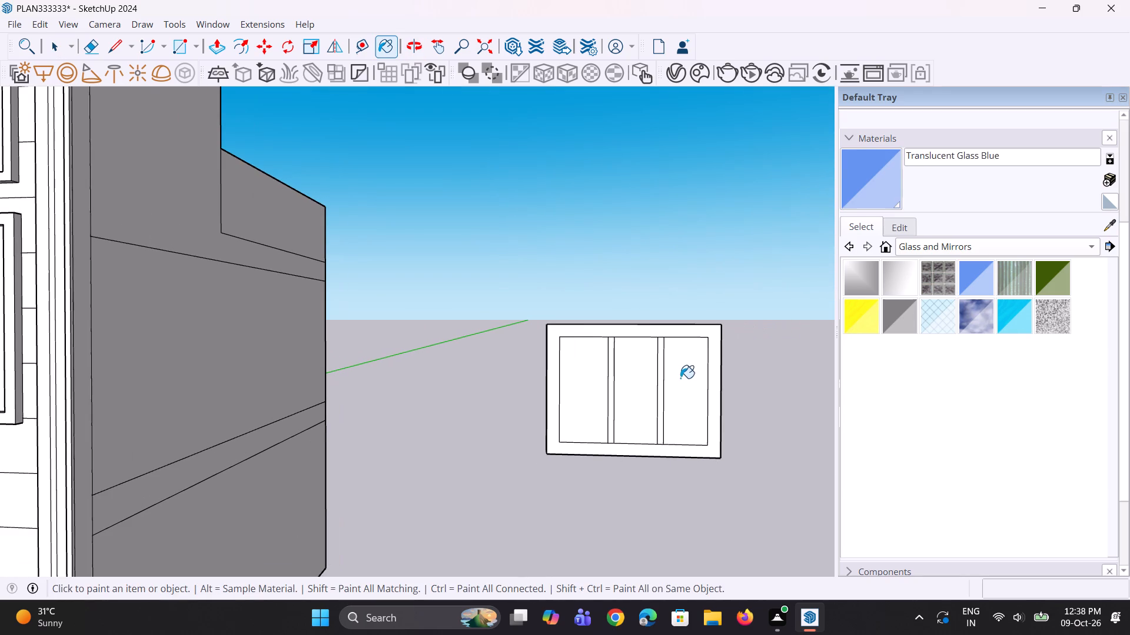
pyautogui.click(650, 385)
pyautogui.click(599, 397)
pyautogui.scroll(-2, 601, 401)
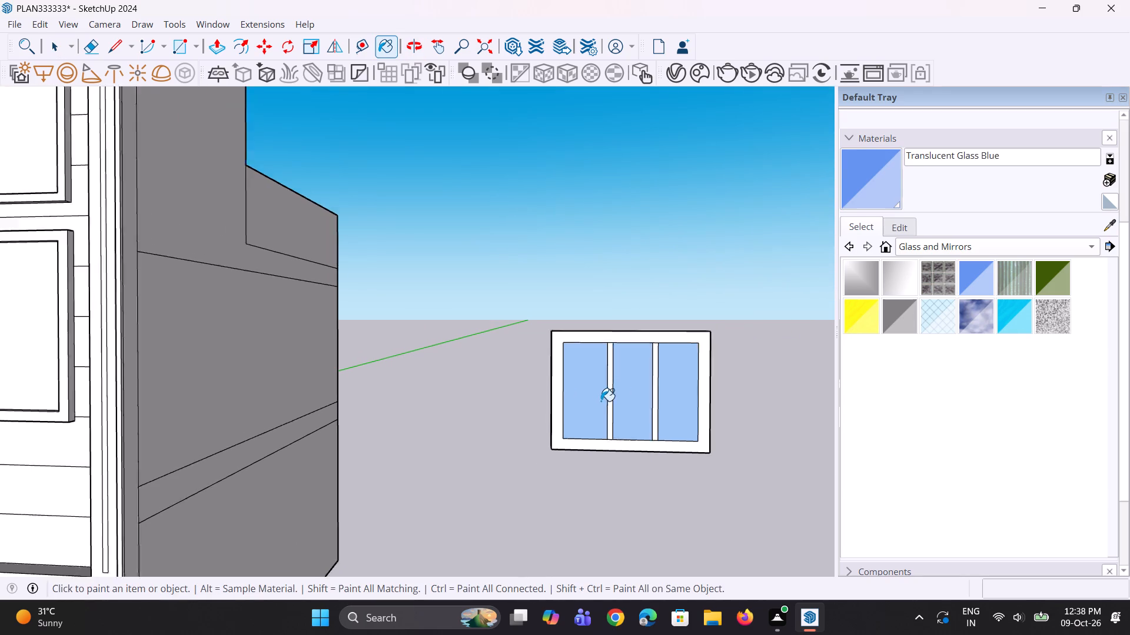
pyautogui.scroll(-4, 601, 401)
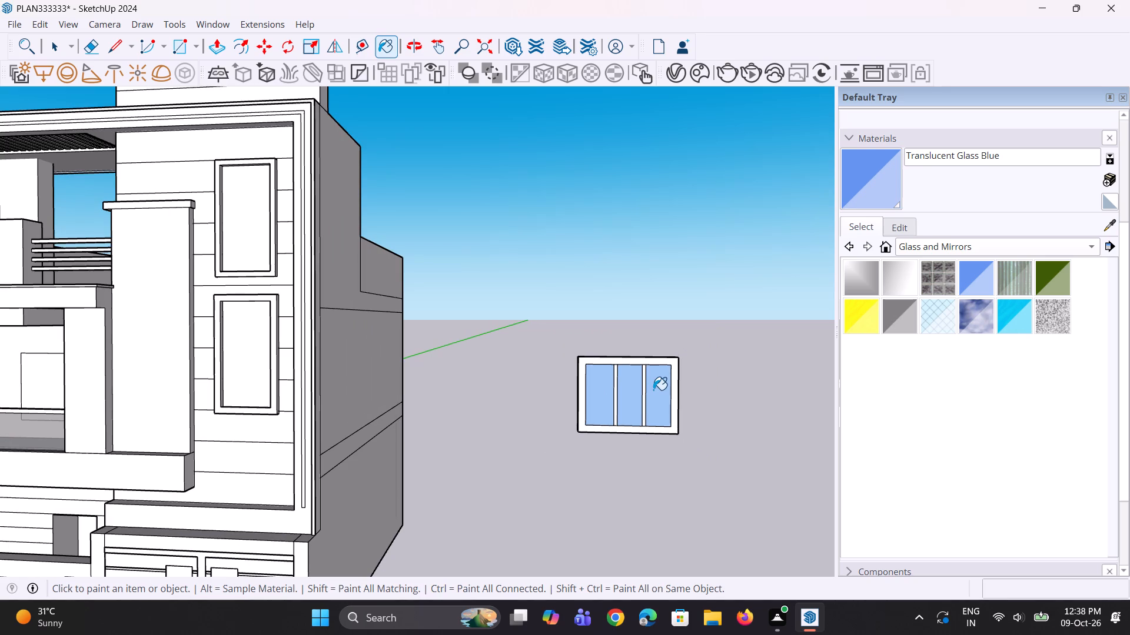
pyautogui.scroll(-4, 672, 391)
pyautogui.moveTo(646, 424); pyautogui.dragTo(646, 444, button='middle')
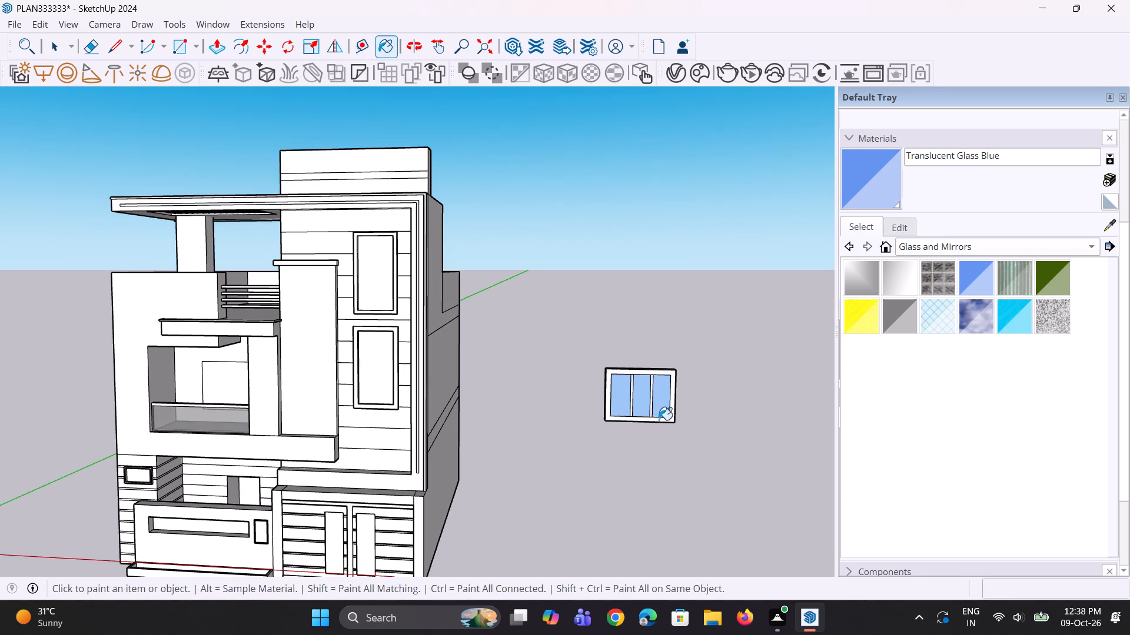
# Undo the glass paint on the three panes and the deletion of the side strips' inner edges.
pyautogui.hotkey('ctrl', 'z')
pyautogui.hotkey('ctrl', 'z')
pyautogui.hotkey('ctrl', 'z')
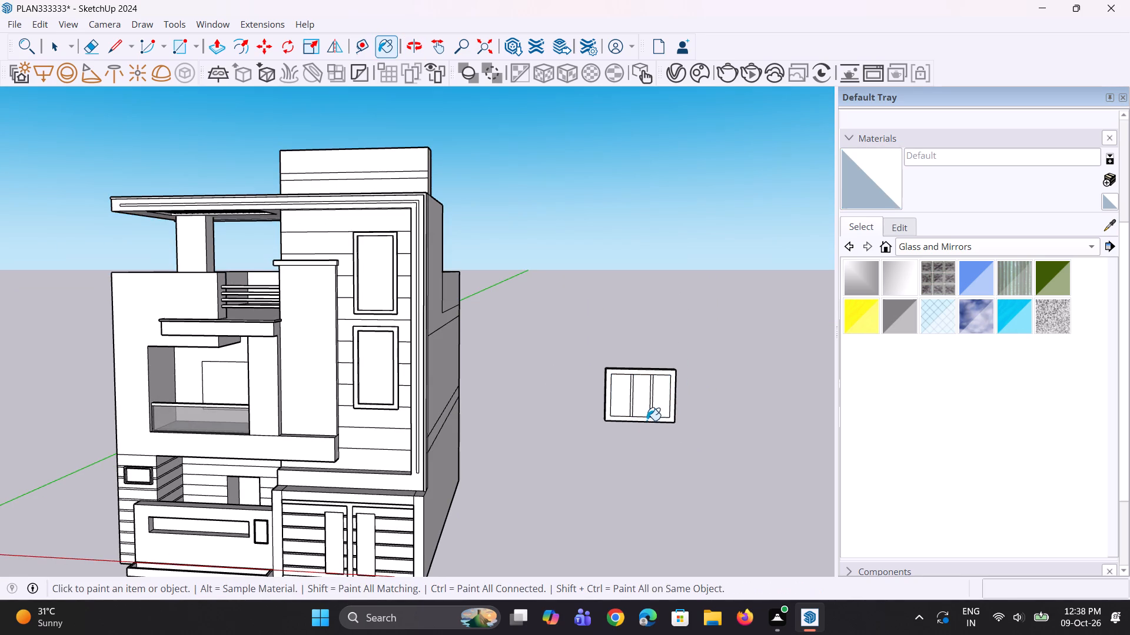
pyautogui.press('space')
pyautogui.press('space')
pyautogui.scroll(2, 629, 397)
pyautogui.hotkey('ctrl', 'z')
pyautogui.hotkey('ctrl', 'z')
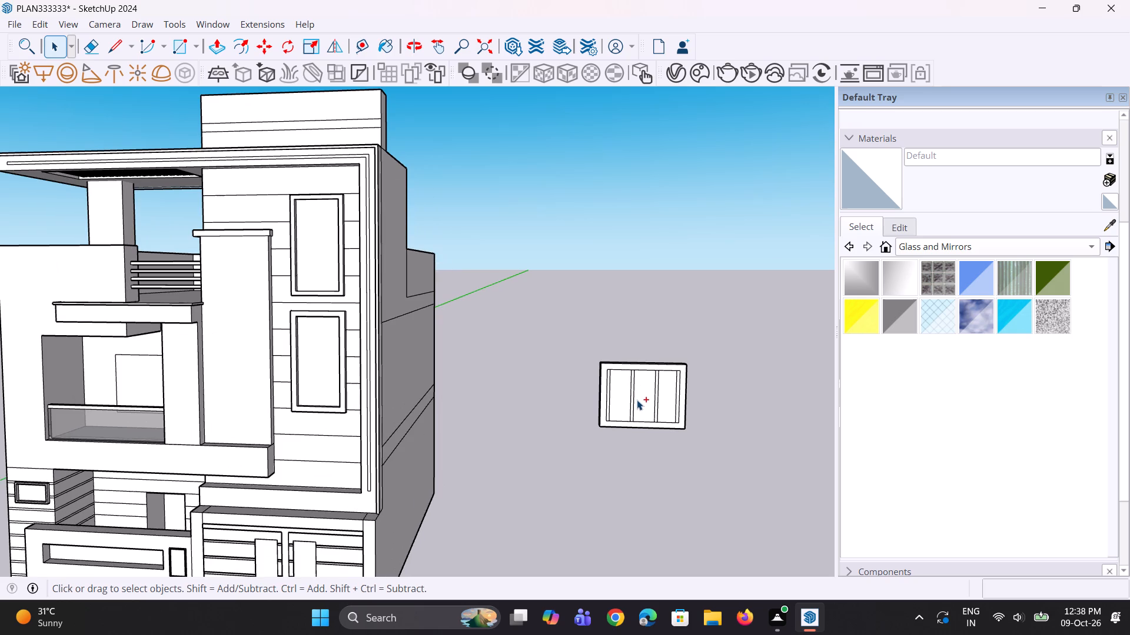
# Undo the side strip and middle mullion strip copies, back to the two single divider edges on the window panel.
pyautogui.hotkey('ctrl', 'z')
pyautogui.hotkey('ctrl', 'z')
pyautogui.hotkey('ctrl', 'z')
pyautogui.hotkey('ctrl', 'z')
pyautogui.hotkey('ctrl', 'z')
pyautogui.scroll(7, 685, 378)
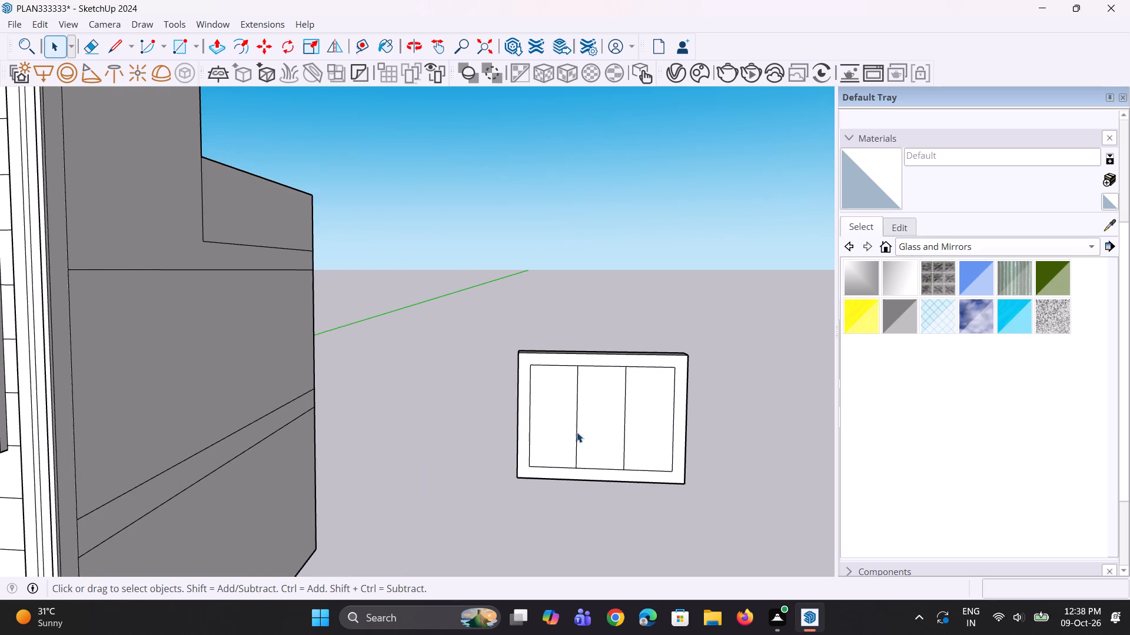
# Erase the two vertical divider edges inside the window panel's inner rectangle.
pyautogui.scroll(1, 572, 435)
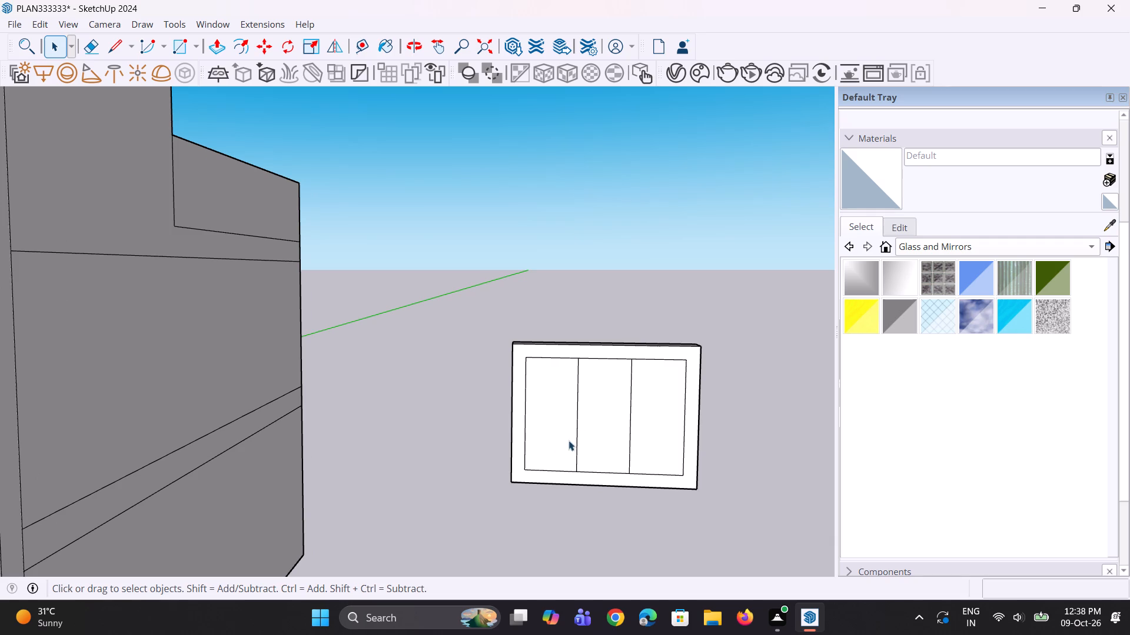
pyautogui.scroll(2, 525, 382)
pyautogui.hotkey('ctrl', 'z')
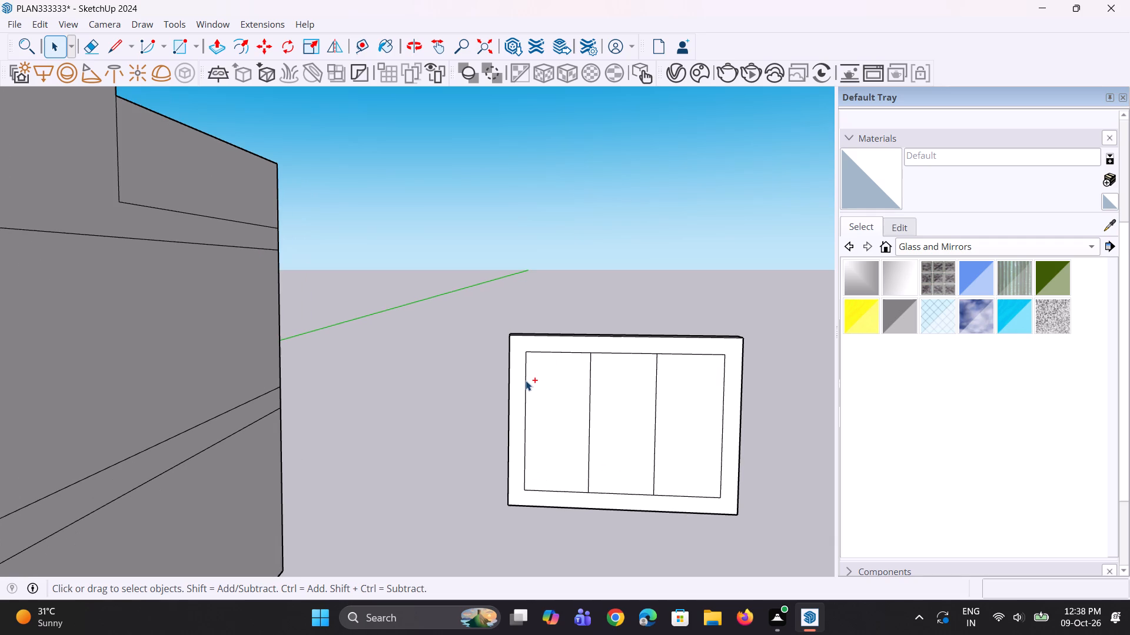
pyautogui.press('e')
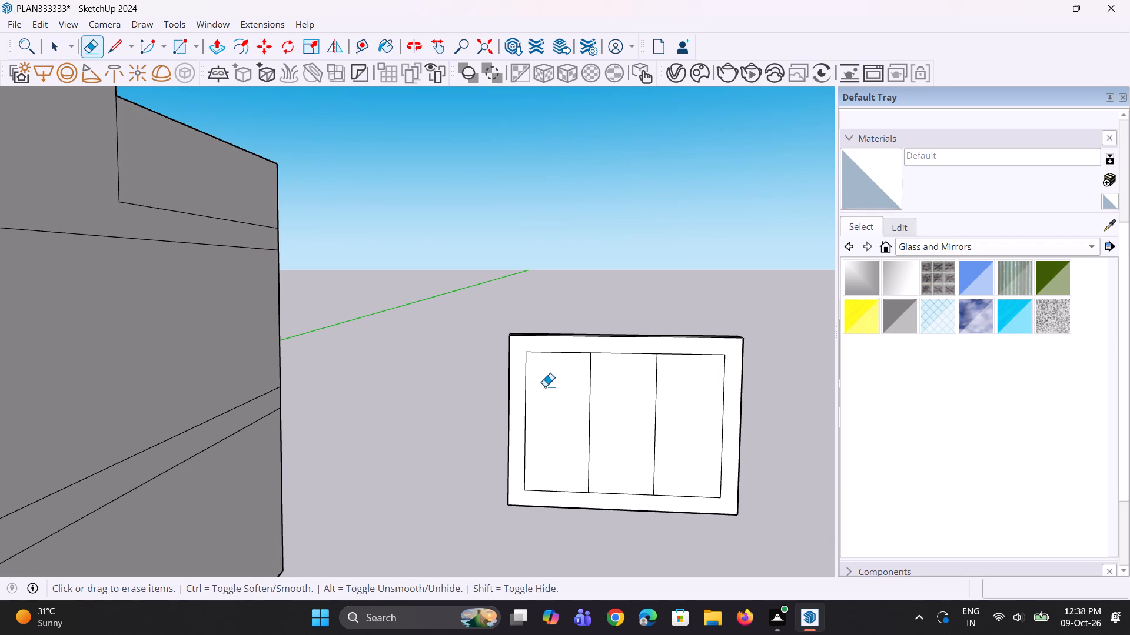
pyautogui.scroll(1, 576, 425)
pyautogui.moveTo(581, 420); pyautogui.dragTo(663, 431)
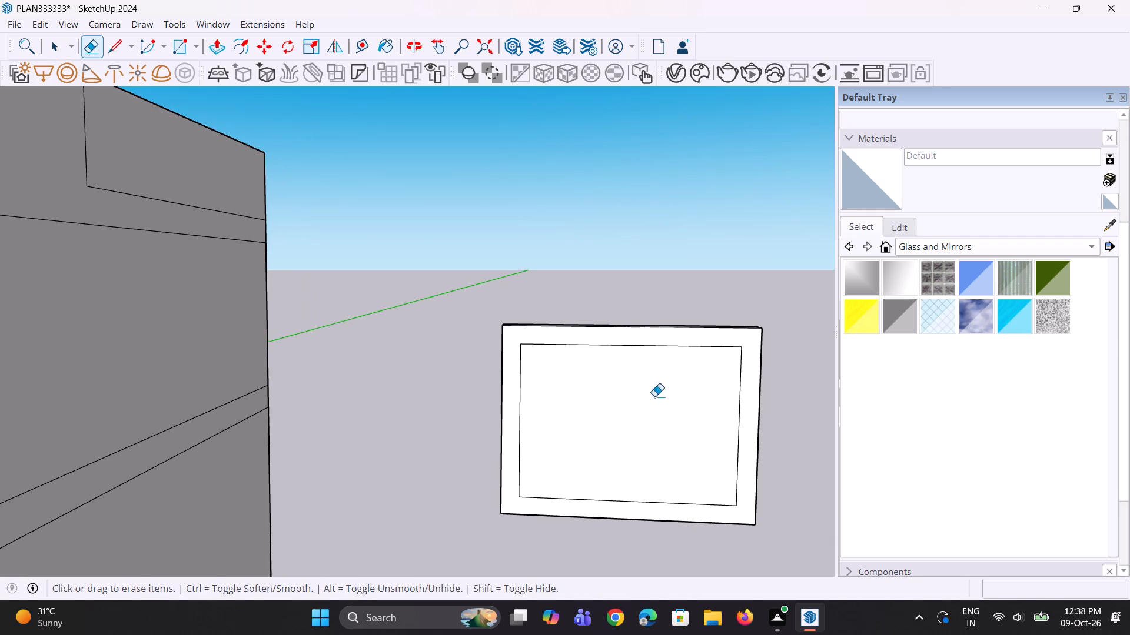
pyautogui.press('space')
pyautogui.press('space')
# Draw short lines from the inner rectangle's top-left and bottom-left corners to the panel's outer left edge, closing off the left frame strip.
pyautogui.scroll(2, 507, 368)
pyautogui.press('l')
pyautogui.scroll(2, 528, 345)
pyautogui.click(518, 341)
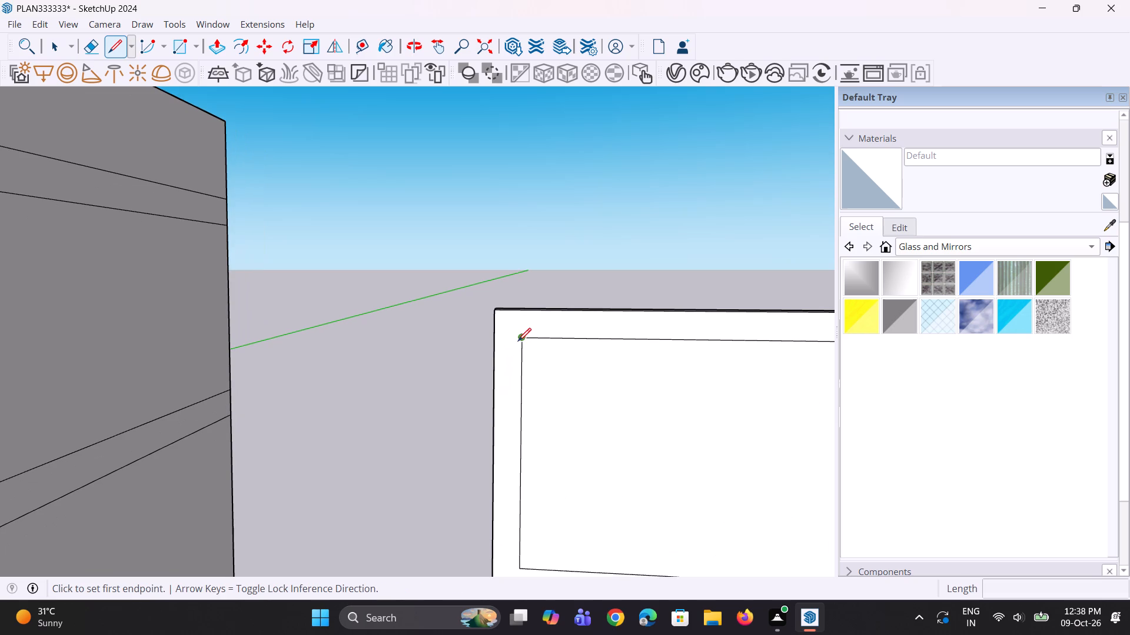
pyautogui.click(492, 340)
pyautogui.press('space')
pyautogui.scroll(-3, 527, 315)
pyautogui.scroll(3, 510, 537)
pyautogui.press('l')
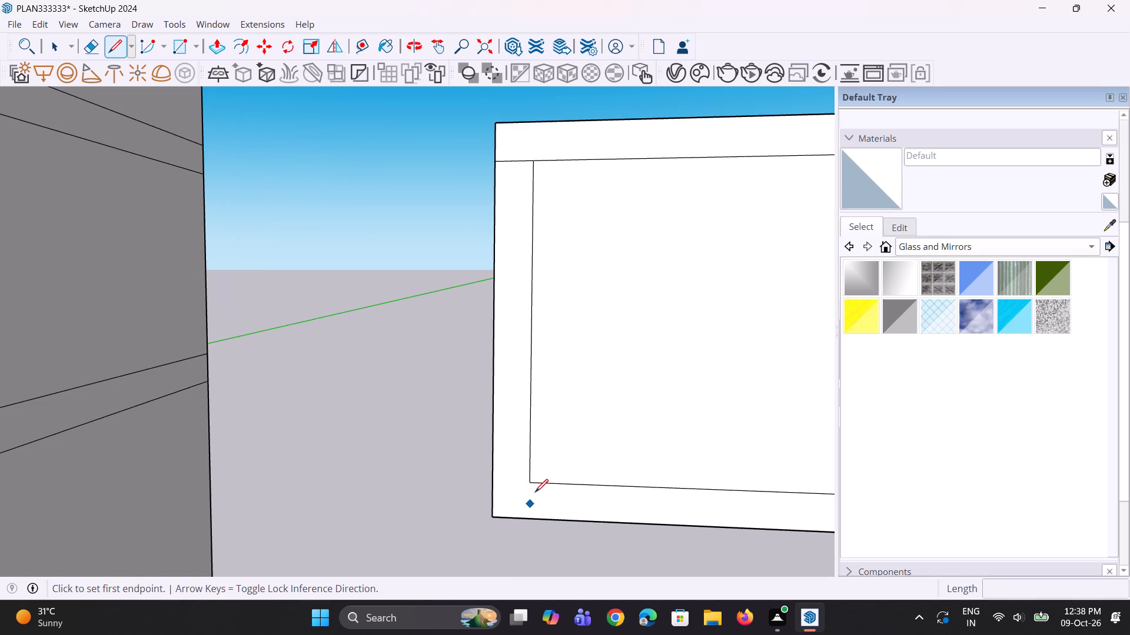
pyautogui.click(531, 482)
pyautogui.click(493, 483)
pyautogui.press('space')
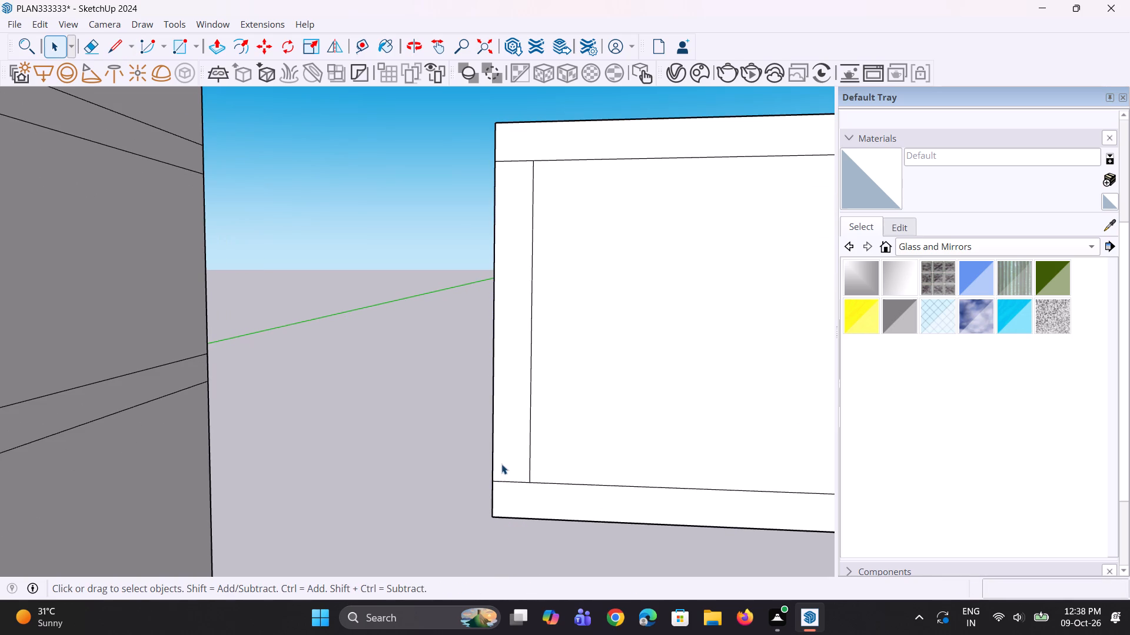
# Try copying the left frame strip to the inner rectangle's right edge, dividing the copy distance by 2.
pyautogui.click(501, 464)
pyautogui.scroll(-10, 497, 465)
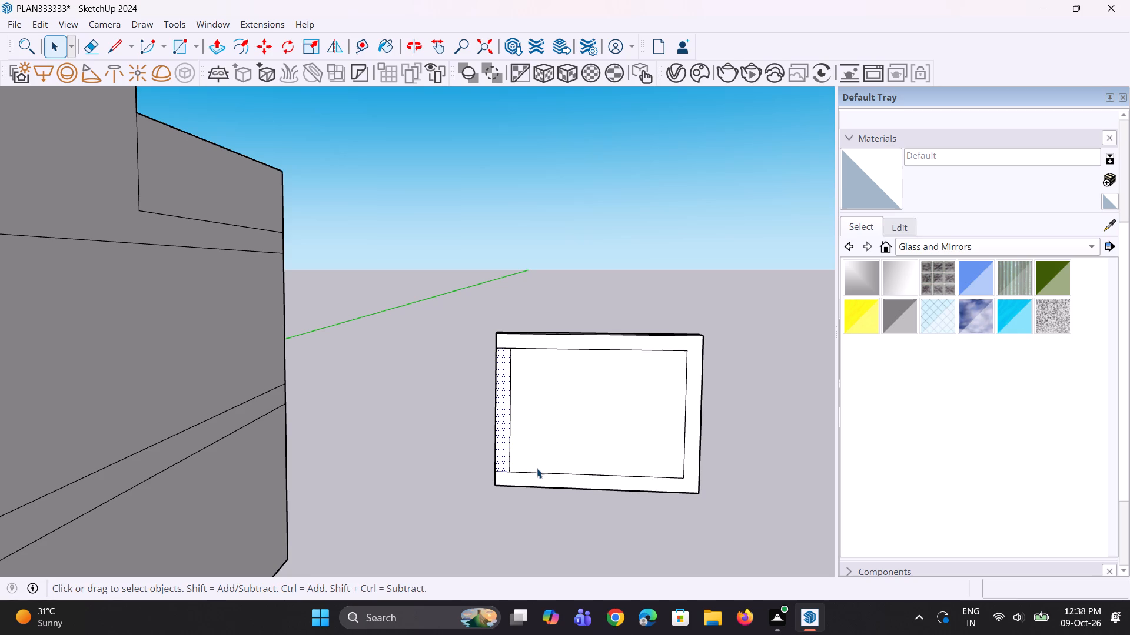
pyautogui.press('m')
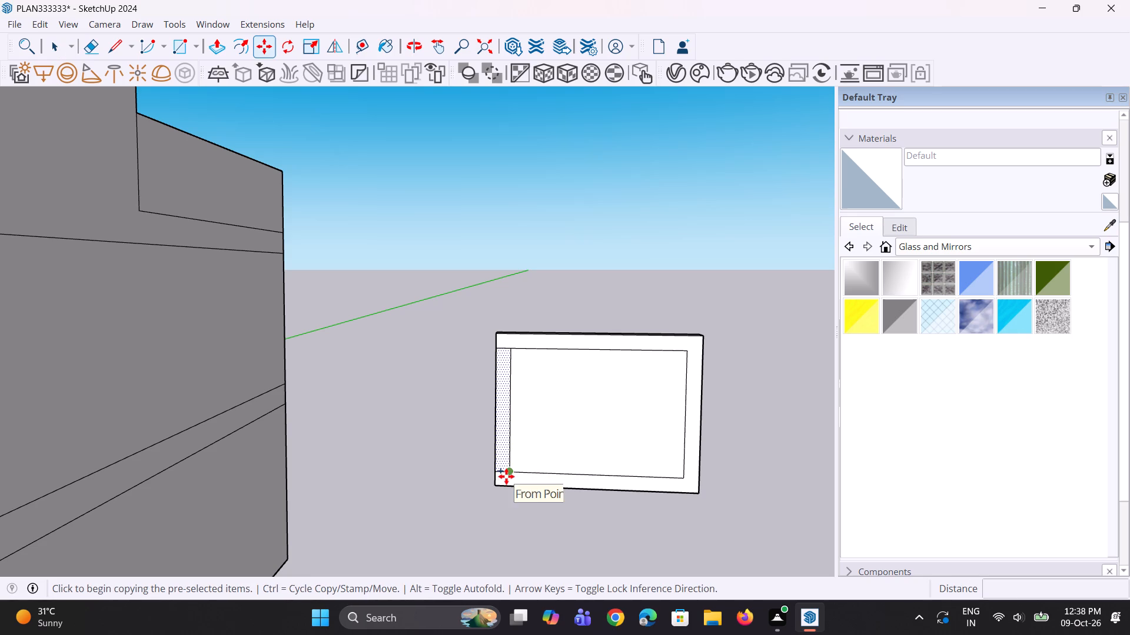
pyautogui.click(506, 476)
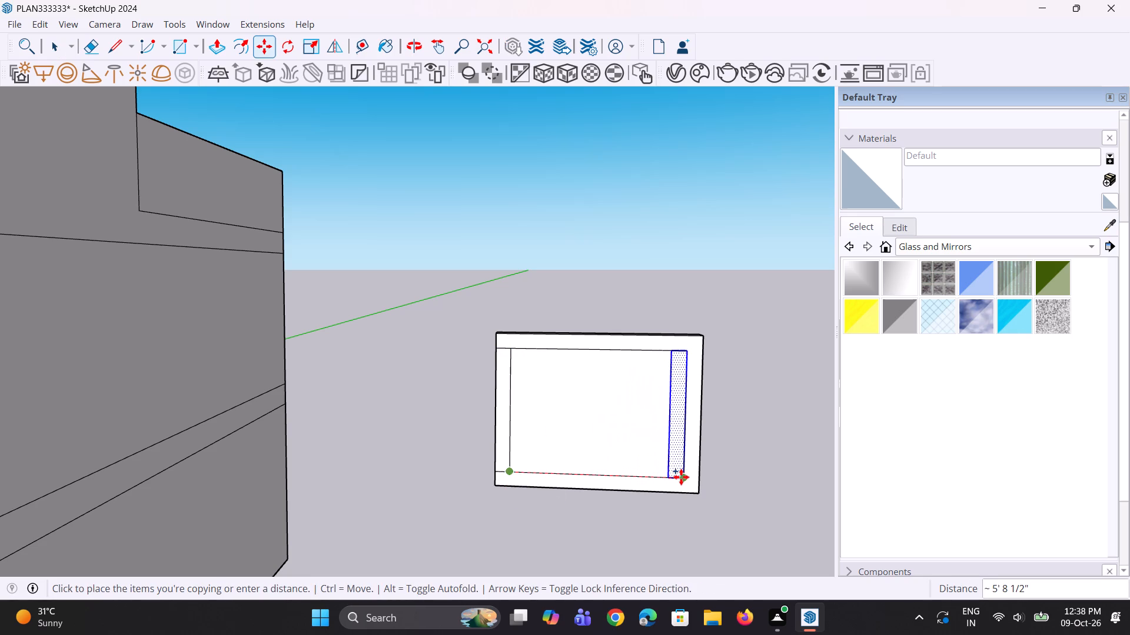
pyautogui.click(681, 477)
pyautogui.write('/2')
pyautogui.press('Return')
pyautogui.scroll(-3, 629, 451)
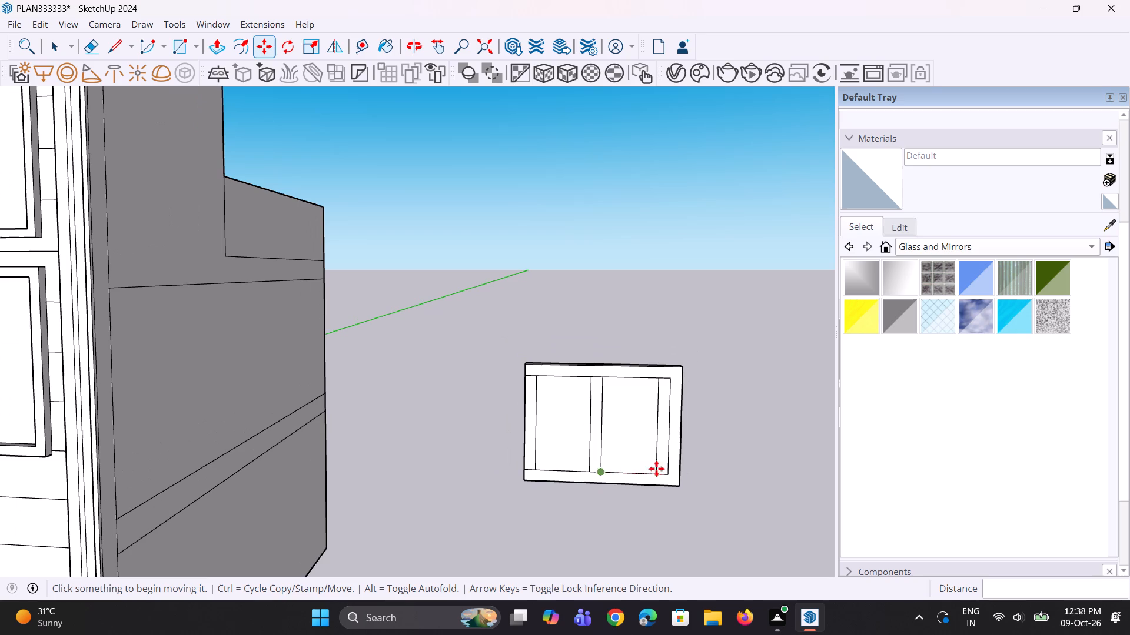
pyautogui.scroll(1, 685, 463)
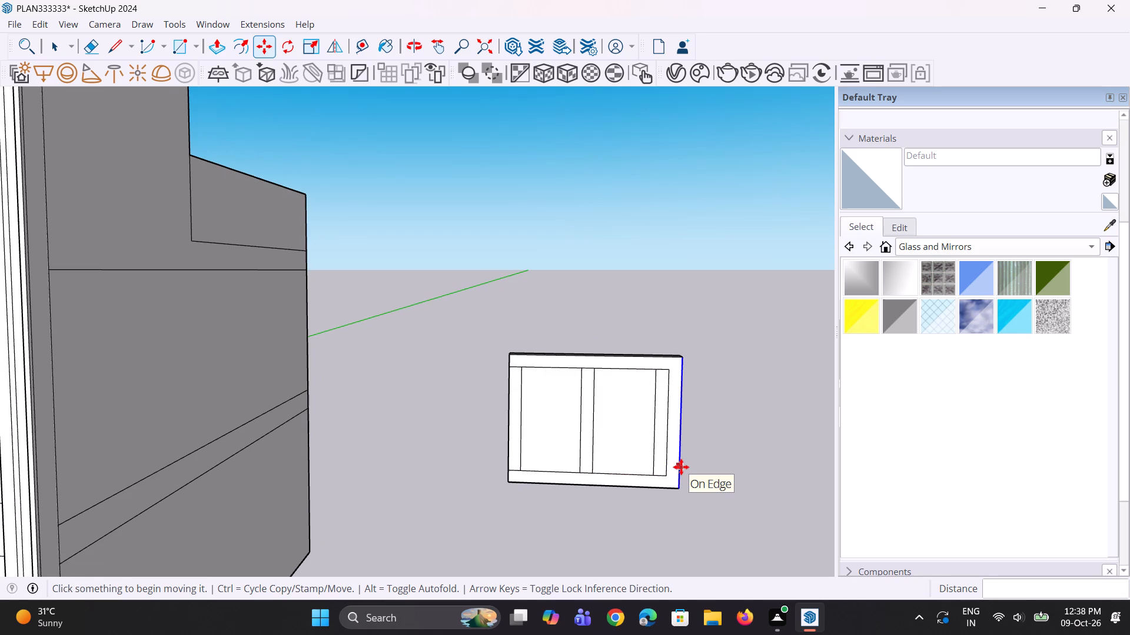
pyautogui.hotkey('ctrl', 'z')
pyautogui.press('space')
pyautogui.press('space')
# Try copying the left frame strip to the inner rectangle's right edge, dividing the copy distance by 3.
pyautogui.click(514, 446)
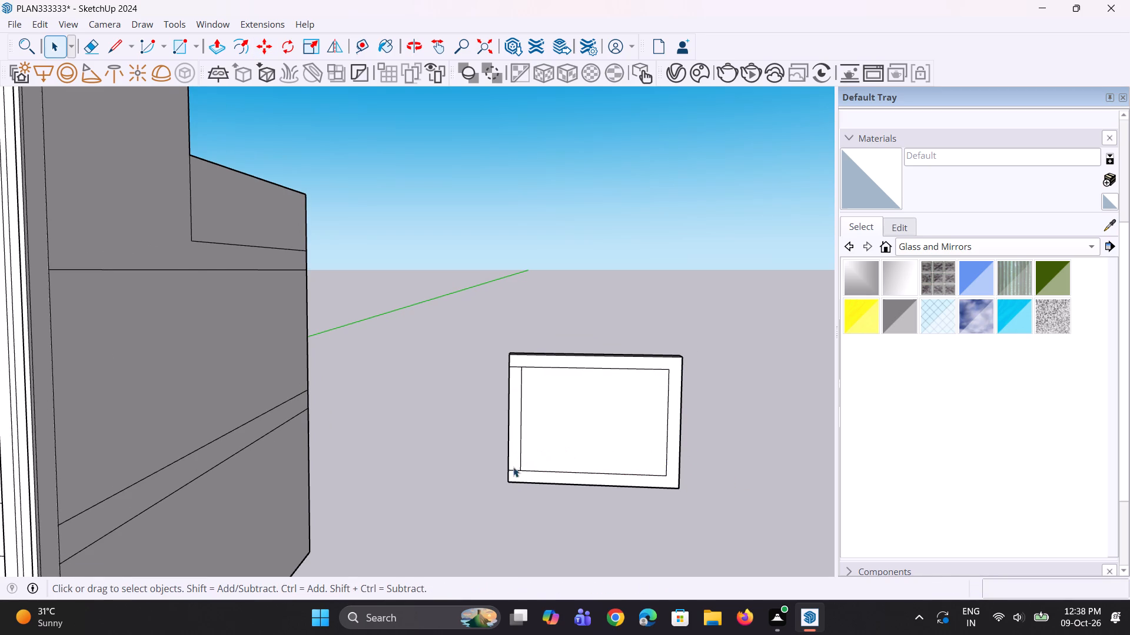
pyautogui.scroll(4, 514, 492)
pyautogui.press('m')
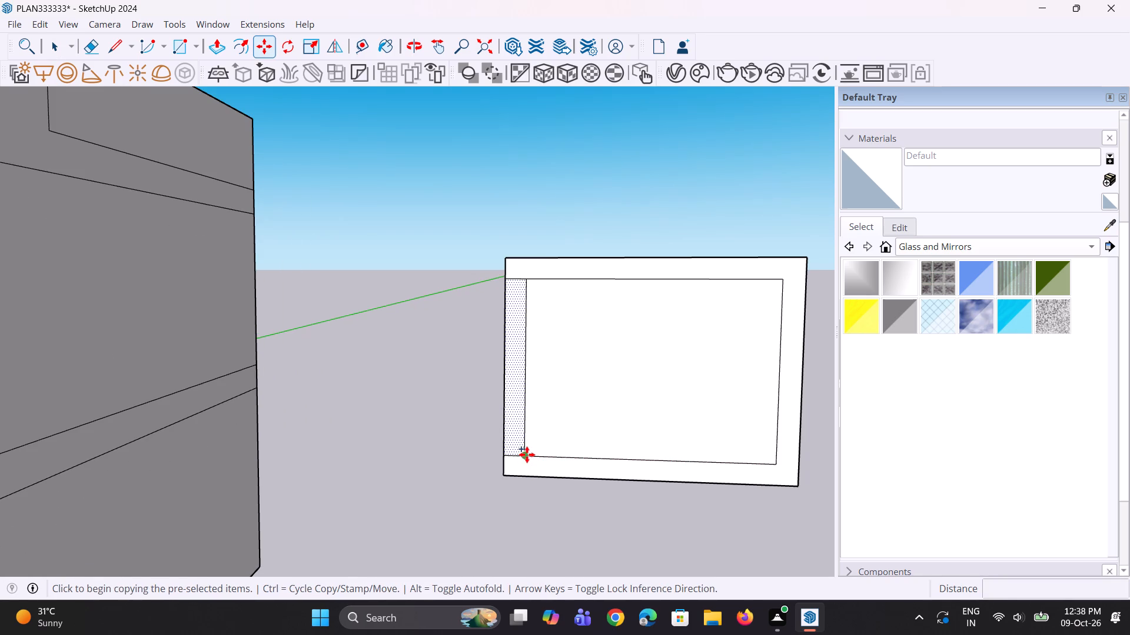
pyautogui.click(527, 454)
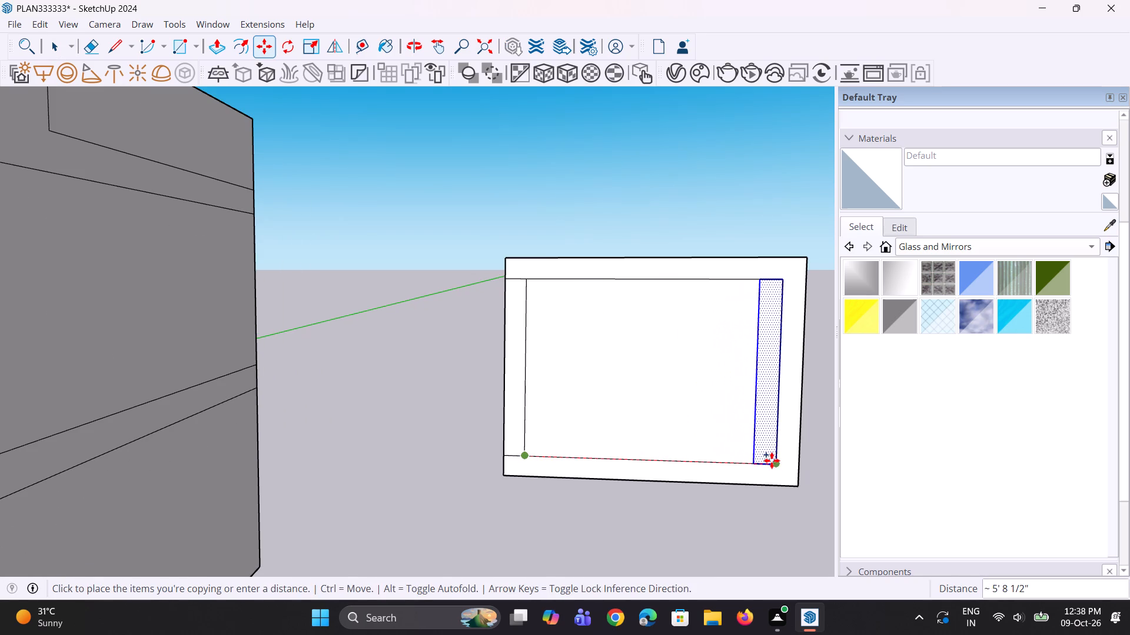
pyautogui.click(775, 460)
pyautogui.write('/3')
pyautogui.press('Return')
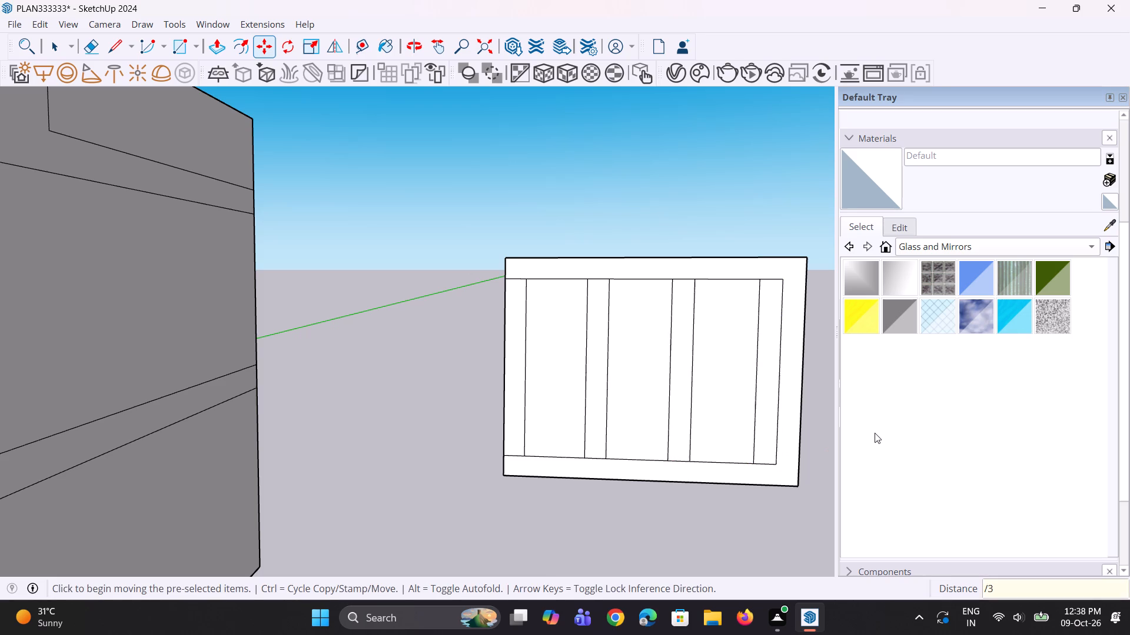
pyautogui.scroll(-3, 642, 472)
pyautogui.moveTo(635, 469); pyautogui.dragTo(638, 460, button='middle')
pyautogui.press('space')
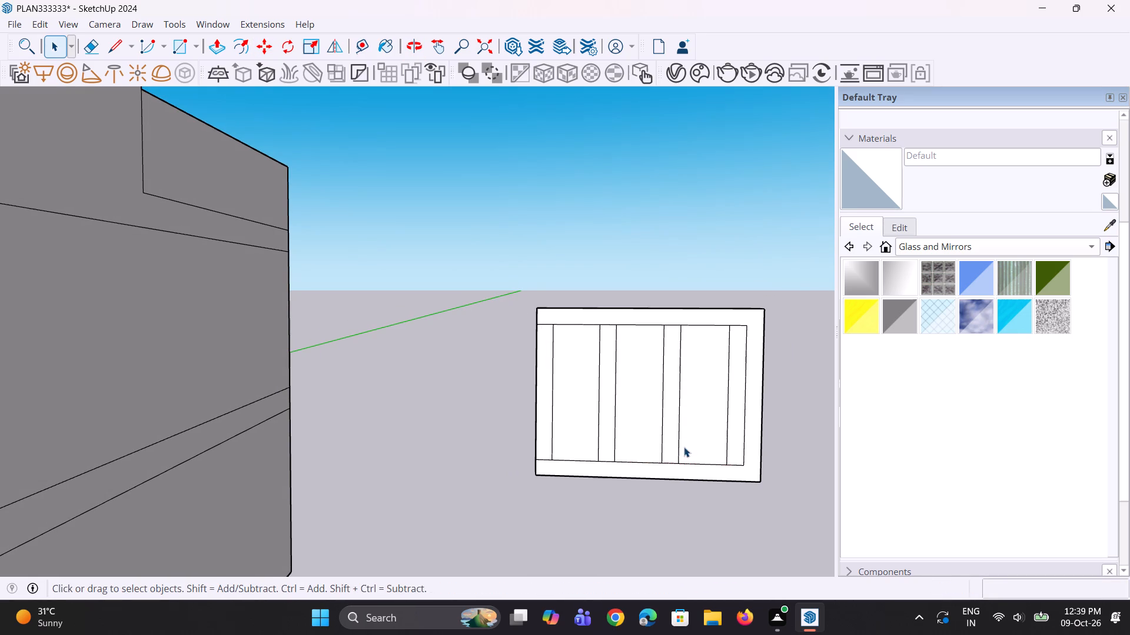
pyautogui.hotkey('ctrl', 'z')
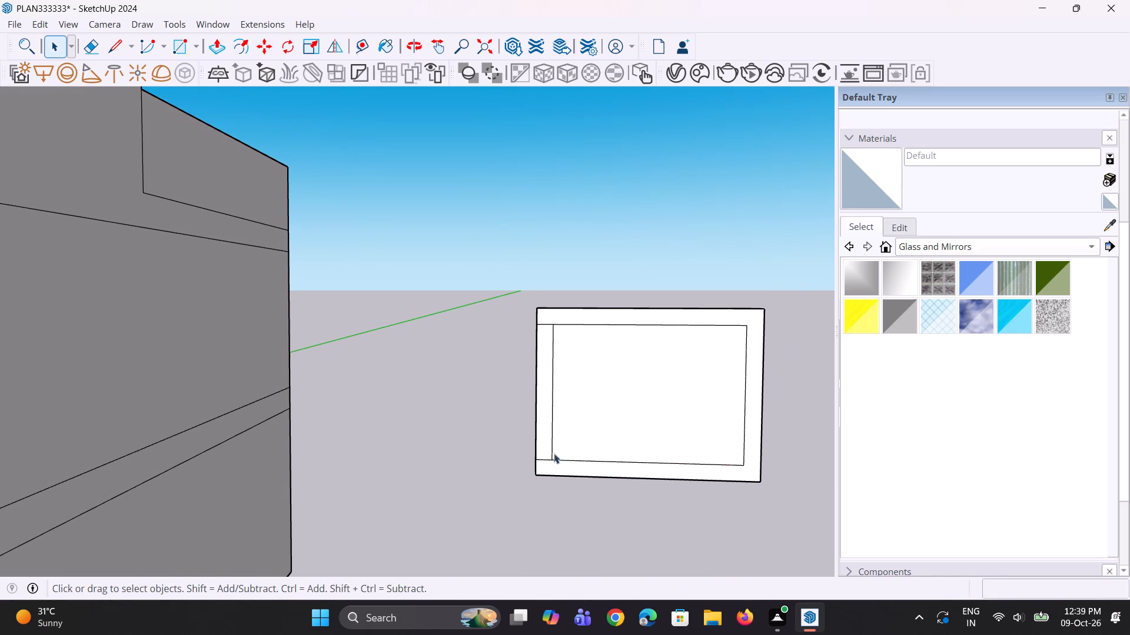
# Copy the left frame strip to the panel's outer right edge and divide the distance by 3 to form two evenly spaced mullions.
pyautogui.press('space')
pyautogui.click(542, 428)
pyautogui.press('m')
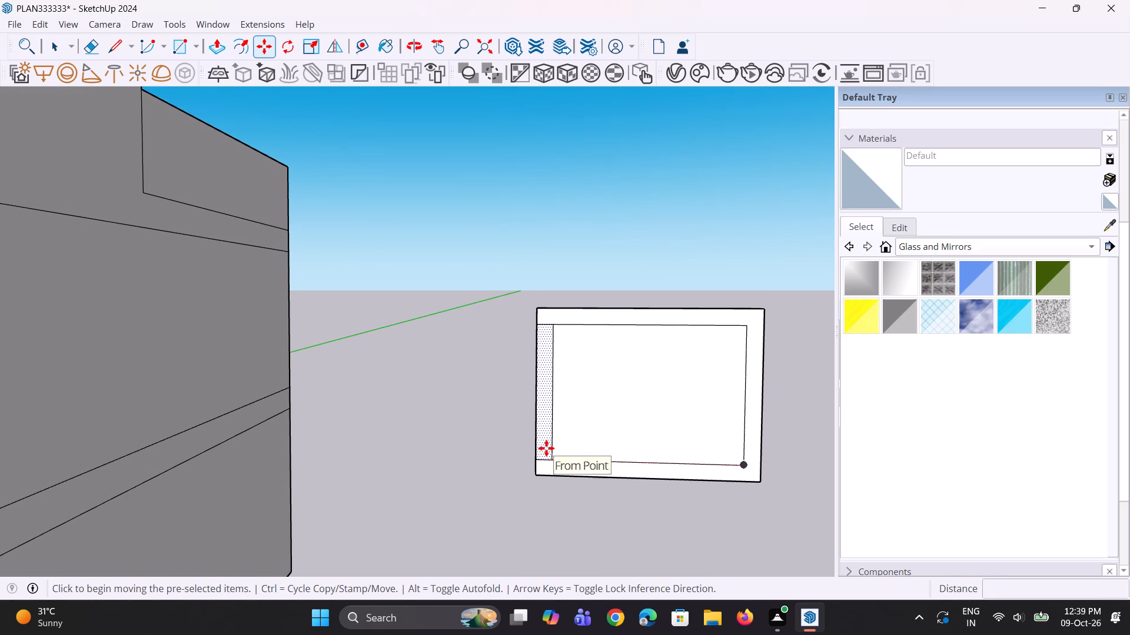
pyautogui.click(549, 457)
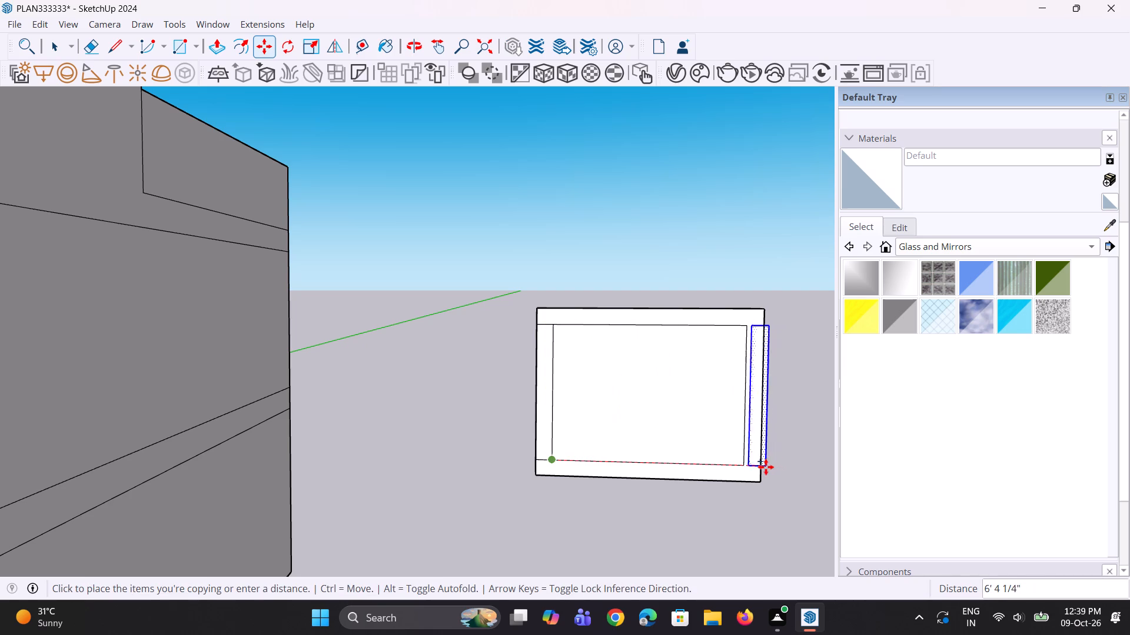
pyautogui.click(763, 466)
pyautogui.scroll(1, 765, 476)
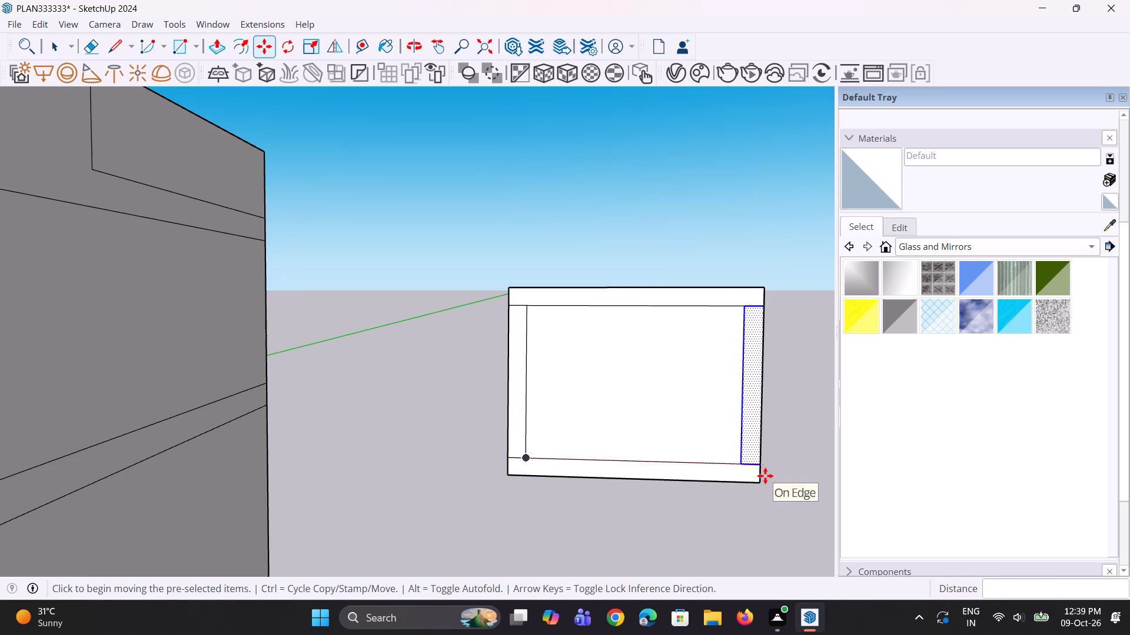
pyautogui.press('/')
pyautogui.press('3')
pyautogui.press('Return')
pyautogui.scroll(-3, 627, 497)
pyautogui.press('space')
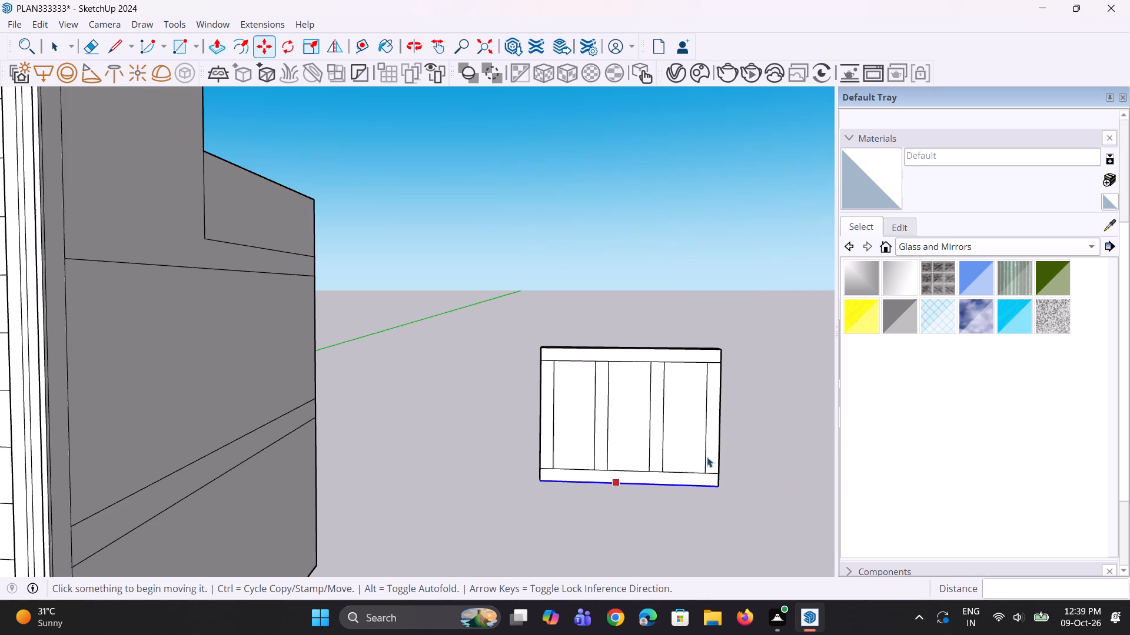
pyautogui.press('space')
pyautogui.click(764, 443)
# Erase the short horizontal edges at the four frame corners so the border becomes one continuous face.
pyautogui.scroll(5, 554, 385)
pyautogui.middleClick(553, 373)
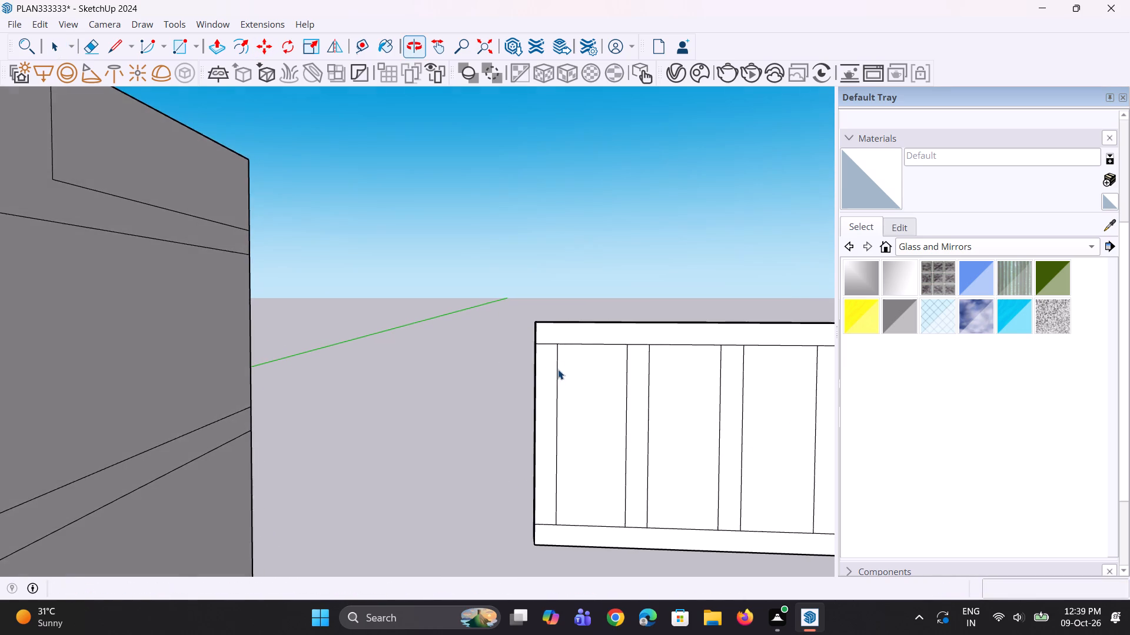
pyautogui.scroll(2, 558, 348)
pyautogui.press('e')
pyautogui.scroll(2, 556, 343)
pyautogui.click(543, 342)
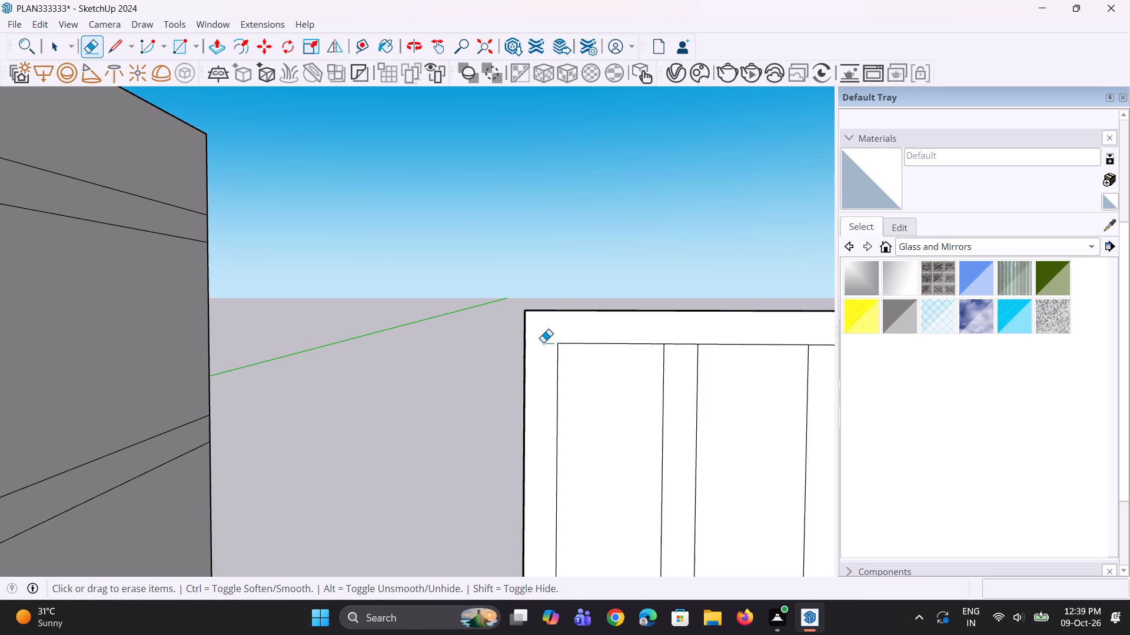
pyautogui.scroll(-8, 540, 349)
pyautogui.scroll(6, 511, 487)
pyautogui.click(554, 466)
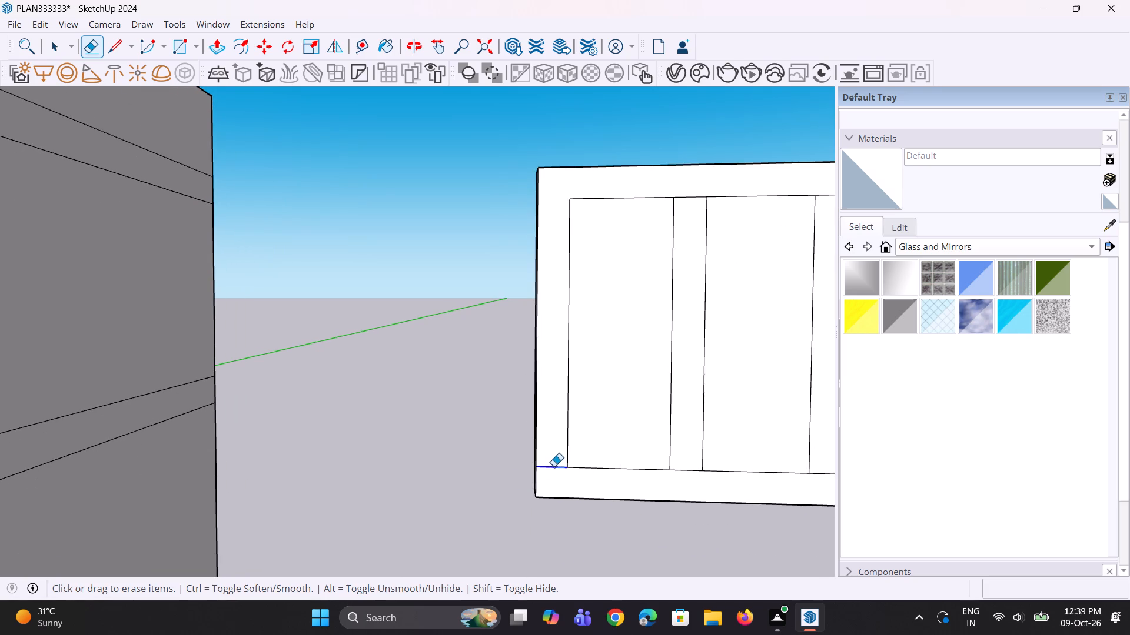
pyautogui.scroll(-7, 474, 506)
pyautogui.scroll(7, 642, 399)
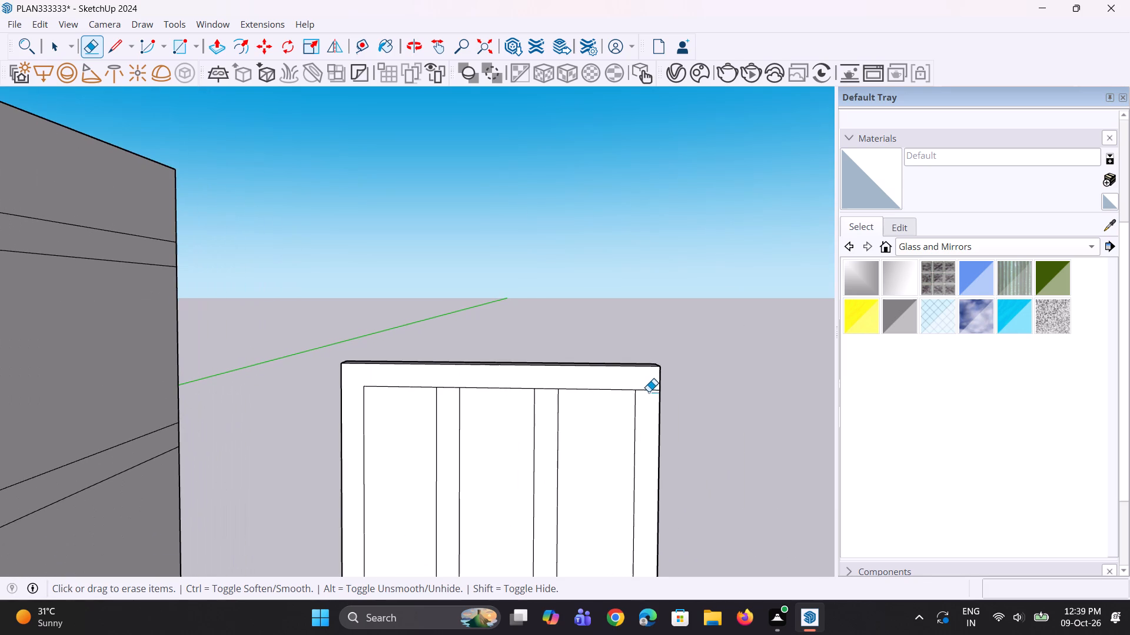
pyautogui.click(650, 391)
pyautogui.scroll(-7, 651, 388)
pyautogui.scroll(6, 629, 507)
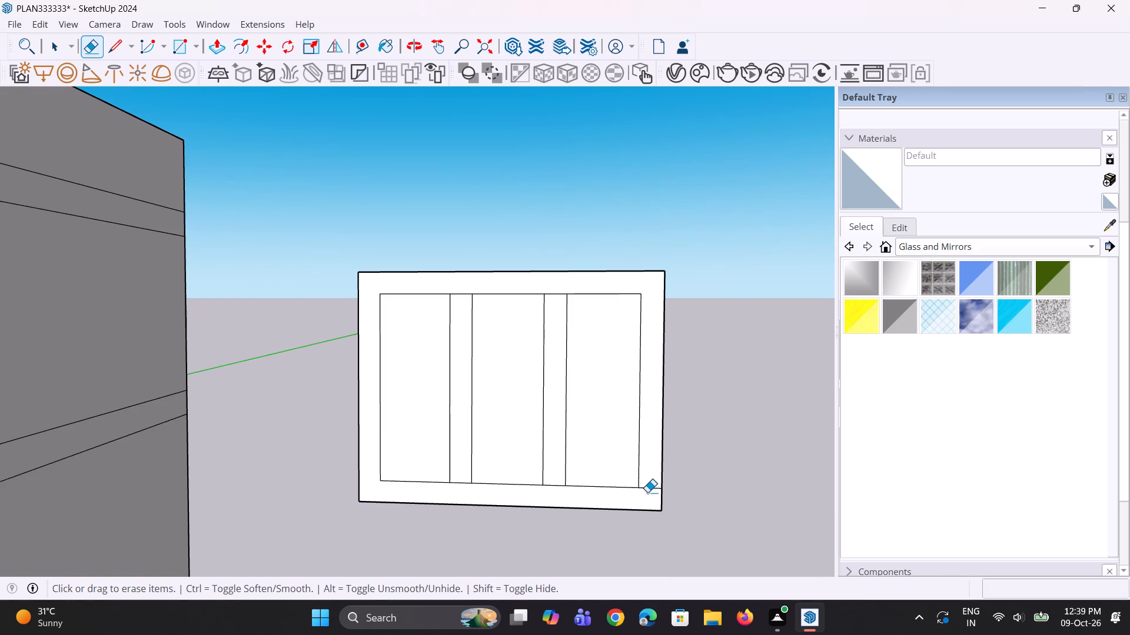
pyautogui.click(656, 489)
pyautogui.scroll(-3, 655, 492)
pyautogui.press('space')
pyautogui.press('space')
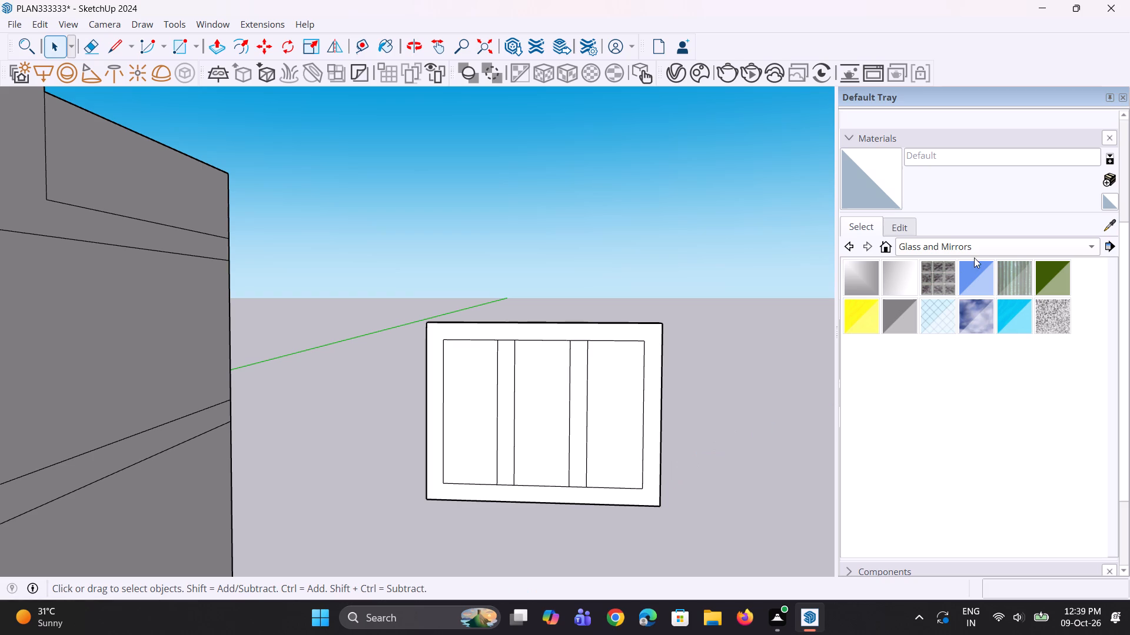
# Paint the window's three panes with Translucent Glass Blue.
pyautogui.click(983, 278)
pyautogui.click(614, 437)
pyautogui.click(553, 435)
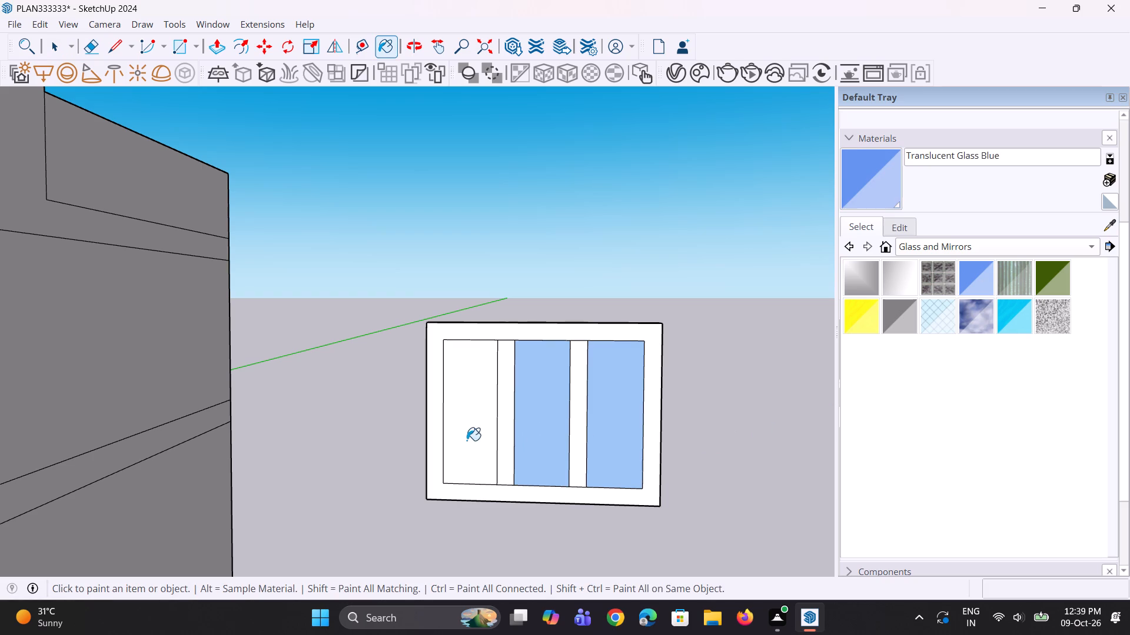
pyautogui.click(467, 440)
# Push the window panel's back face inward about 3 5/16" to thin the panel.
pyautogui.scroll(-7, 609, 450)
pyautogui.moveTo(638, 456); pyautogui.dragTo(277, 526, button='middle')
pyautogui.scroll(-7, 445, 473)
pyautogui.moveTo(422, 519); pyautogui.dragTo(321, 517, button='middle')
pyautogui.scroll(-4, 447, 458)
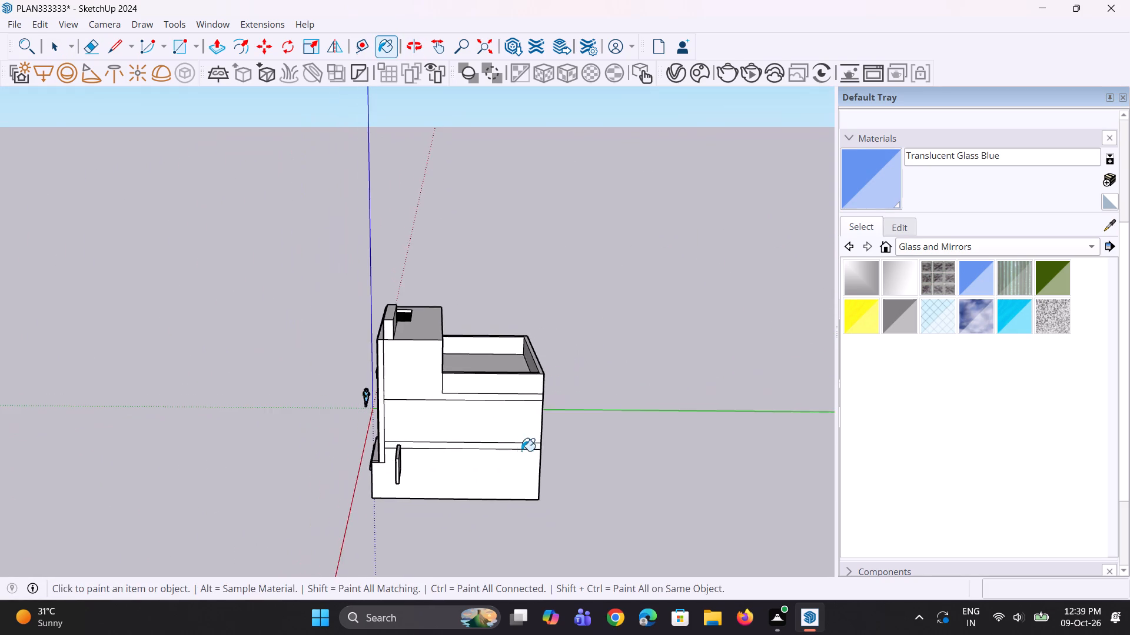
pyautogui.moveTo(406, 499); pyautogui.dragTo(348, 513, button='middle')
pyautogui.scroll(16, 350, 474)
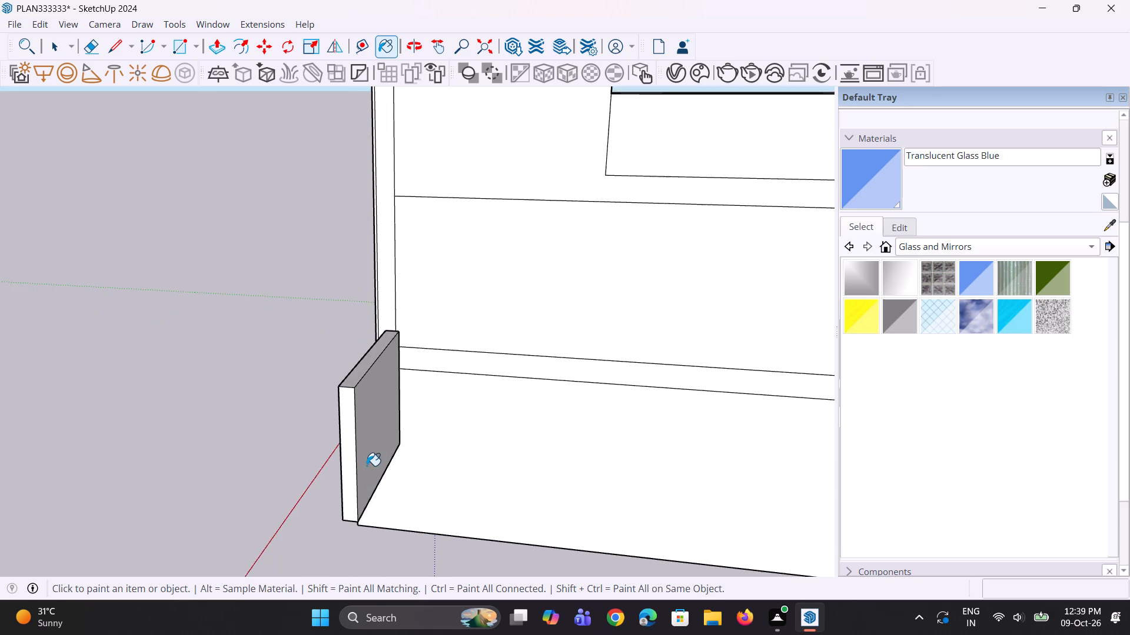
pyautogui.scroll(2, 367, 466)
pyautogui.press('p')
pyautogui.click(368, 460)
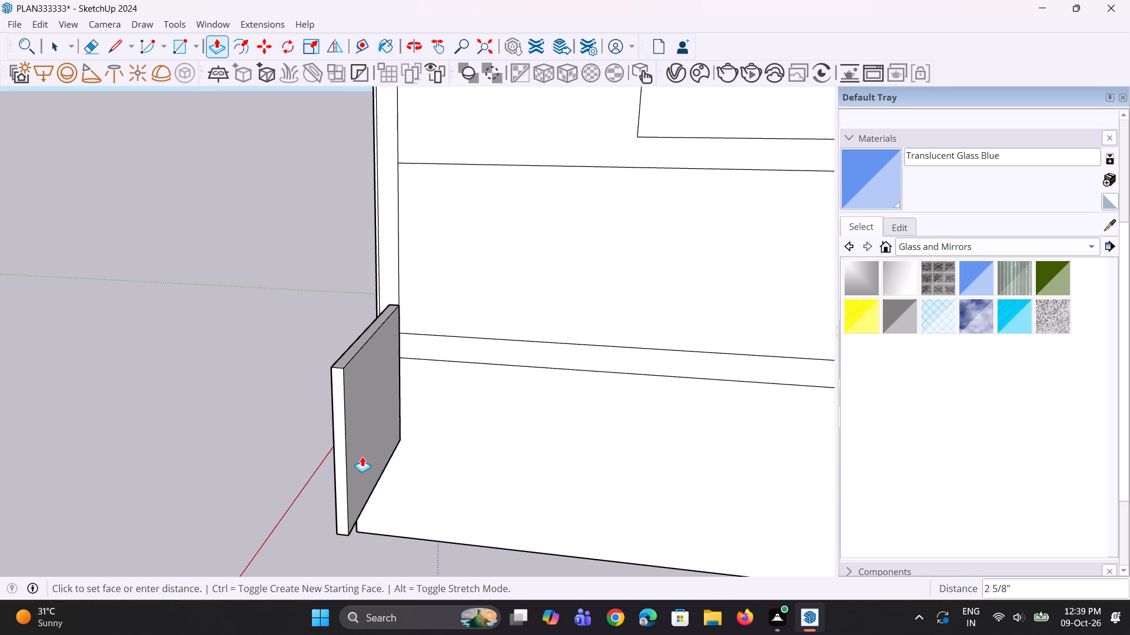
pyautogui.click(360, 456)
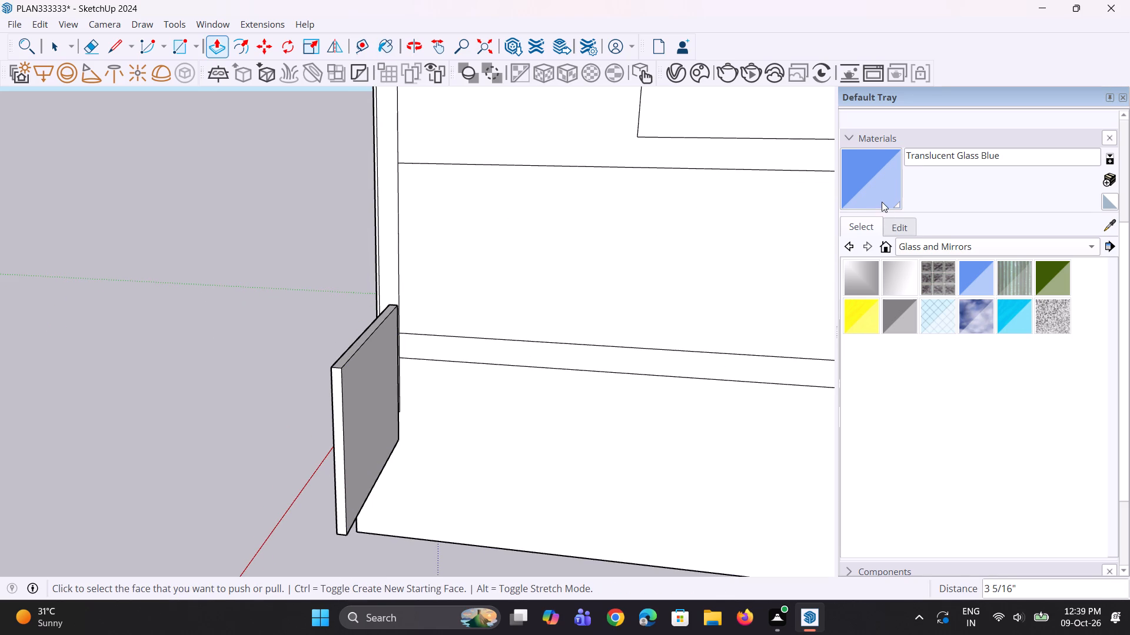
# Paint the window panel's back face with Translucent Glass Blue and return to the front of the house.
pyautogui.click(882, 202)
pyautogui.click(387, 415)
pyautogui.scroll(-3, 402, 430)
pyautogui.moveTo(364, 463); pyautogui.dragTo(780, 474, button='middle')
pyautogui.scroll(1, 800, 462)
pyautogui.scroll(-4, 703, 433)
pyautogui.moveTo(690, 409); pyautogui.dragTo(718, 368, button='middle')
pyautogui.scroll(3, 694, 314)
pyautogui.press('space')
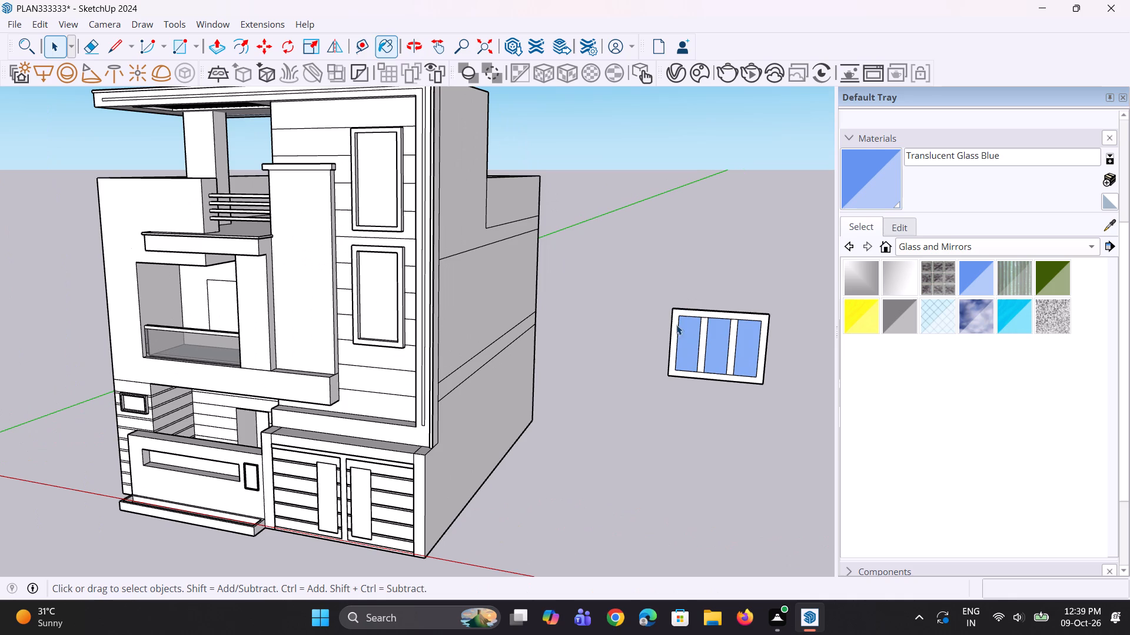
# Make the whole blue-glass three-bay window panel beside the house into a group.
pyautogui.press('space')
pyautogui.moveTo(662, 261); pyautogui.dragTo(781, 448)
pyautogui.rightClick(739, 365)
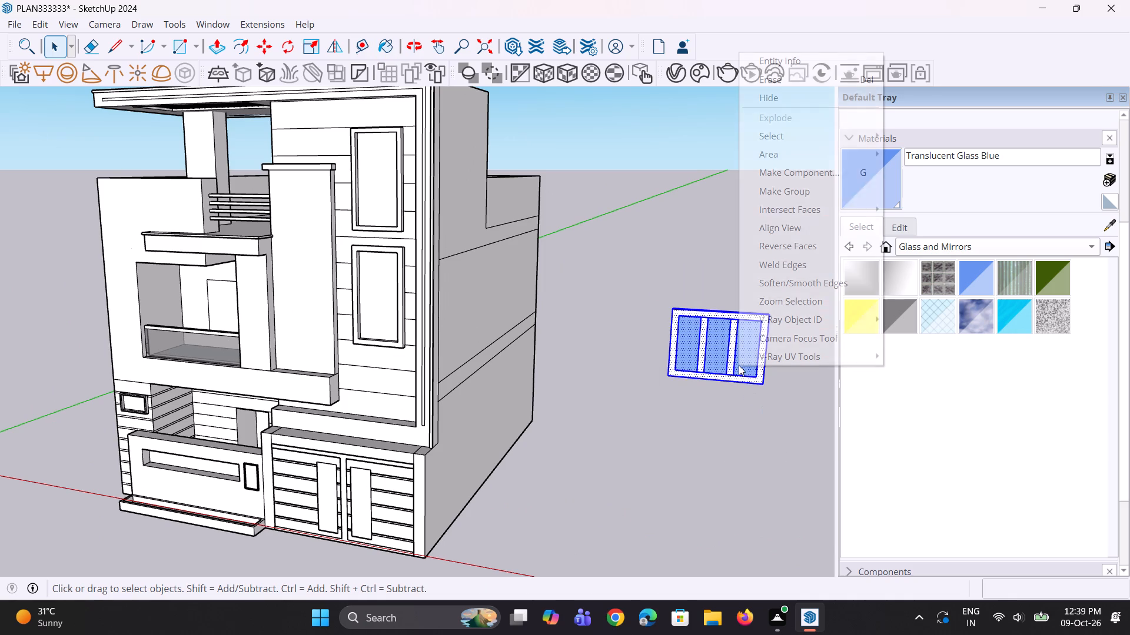
pyautogui.click(799, 192)
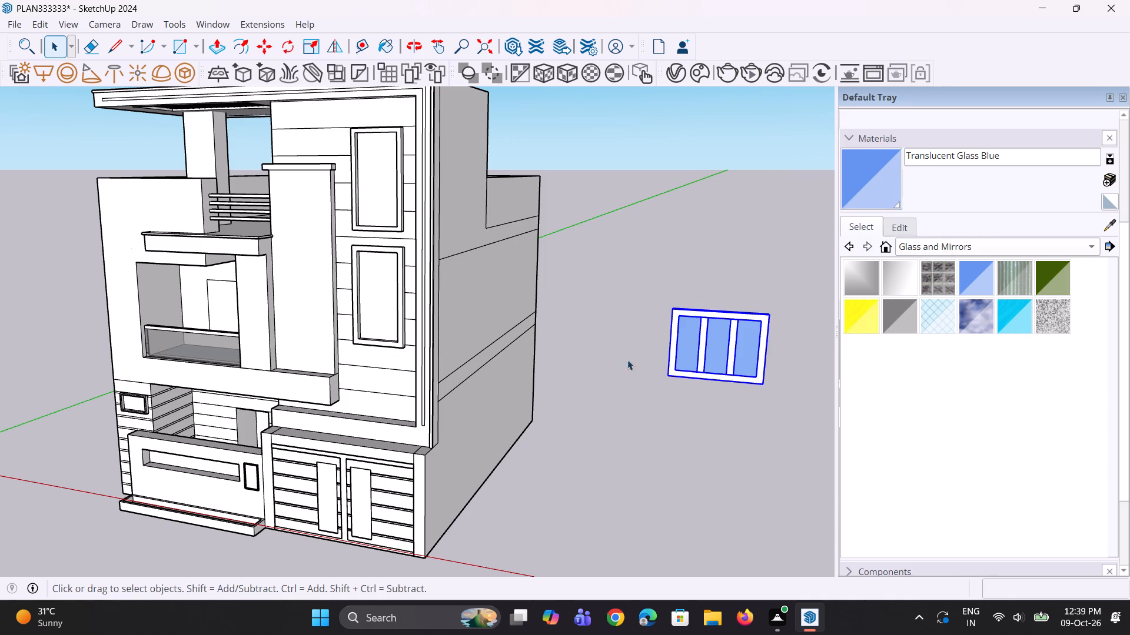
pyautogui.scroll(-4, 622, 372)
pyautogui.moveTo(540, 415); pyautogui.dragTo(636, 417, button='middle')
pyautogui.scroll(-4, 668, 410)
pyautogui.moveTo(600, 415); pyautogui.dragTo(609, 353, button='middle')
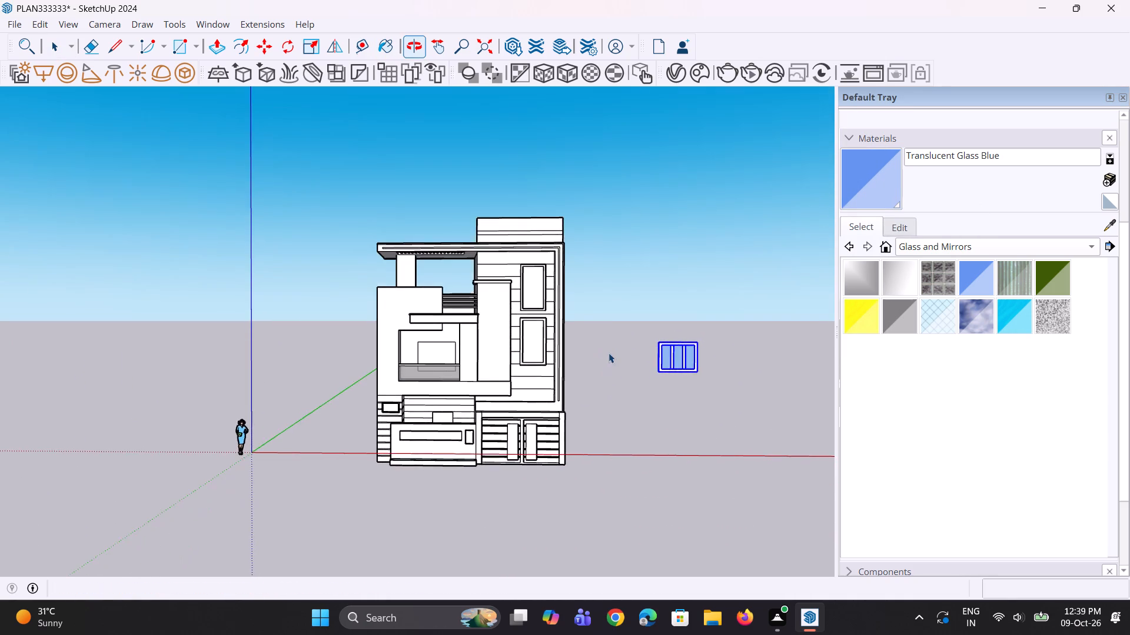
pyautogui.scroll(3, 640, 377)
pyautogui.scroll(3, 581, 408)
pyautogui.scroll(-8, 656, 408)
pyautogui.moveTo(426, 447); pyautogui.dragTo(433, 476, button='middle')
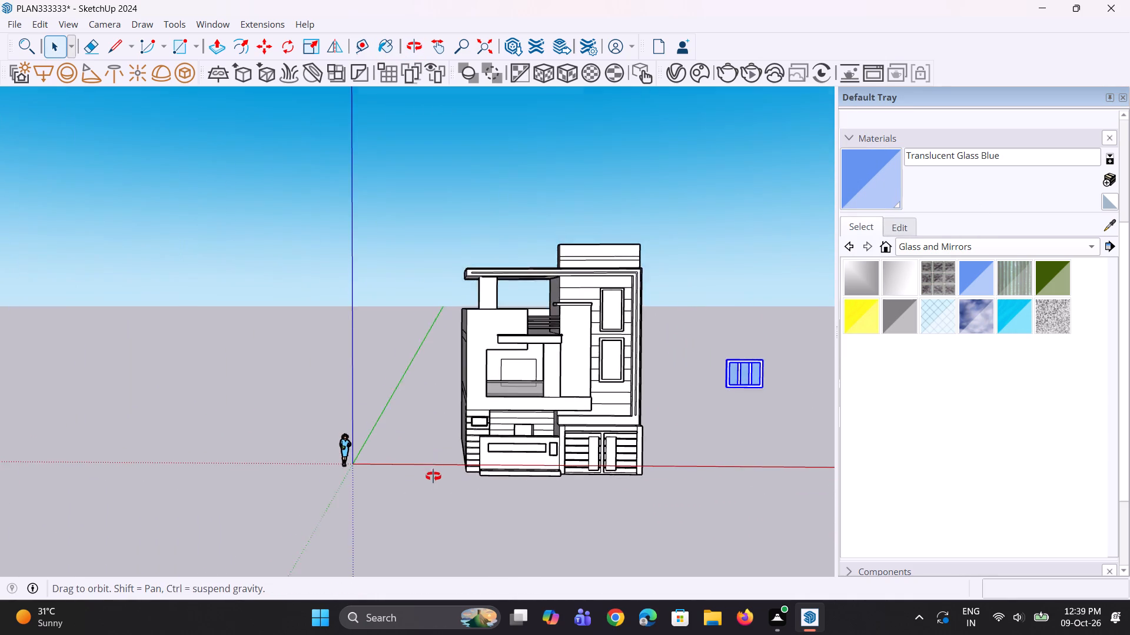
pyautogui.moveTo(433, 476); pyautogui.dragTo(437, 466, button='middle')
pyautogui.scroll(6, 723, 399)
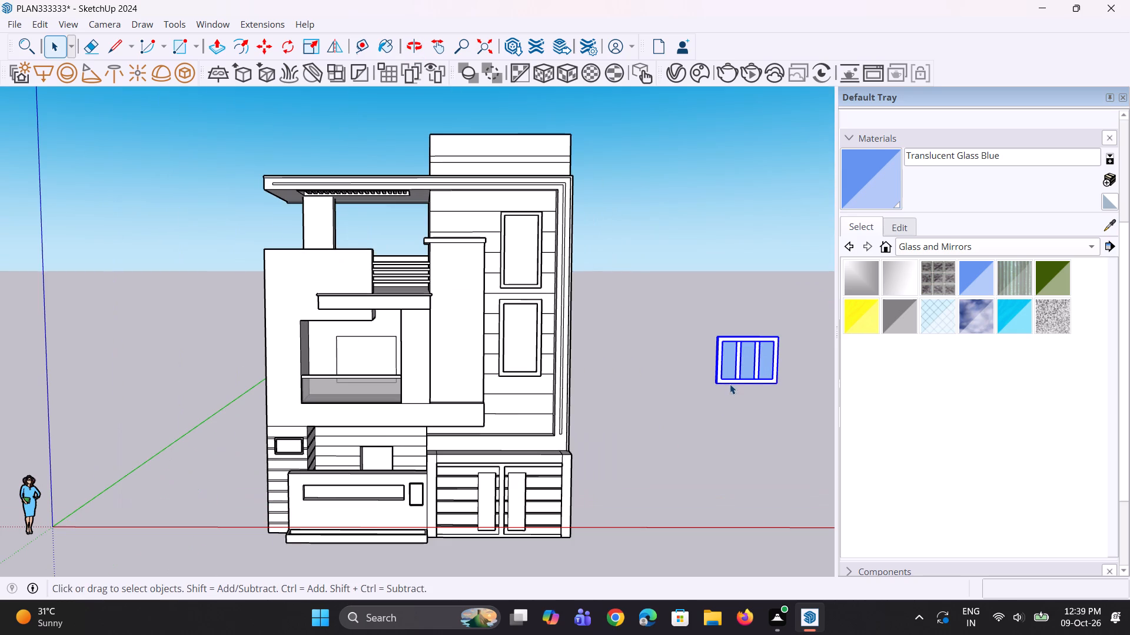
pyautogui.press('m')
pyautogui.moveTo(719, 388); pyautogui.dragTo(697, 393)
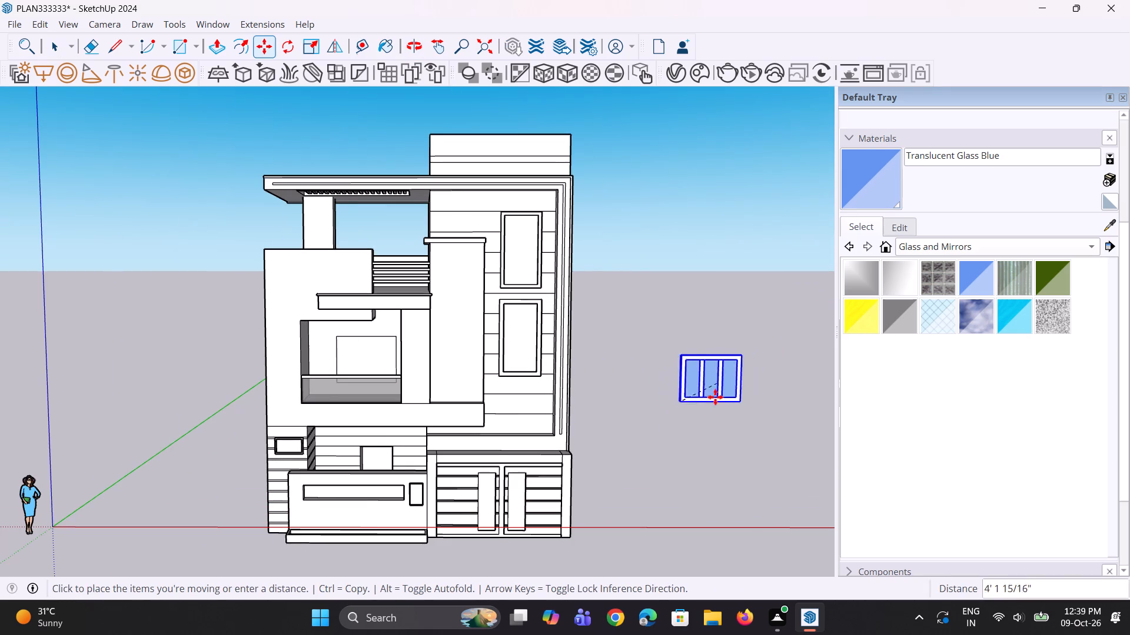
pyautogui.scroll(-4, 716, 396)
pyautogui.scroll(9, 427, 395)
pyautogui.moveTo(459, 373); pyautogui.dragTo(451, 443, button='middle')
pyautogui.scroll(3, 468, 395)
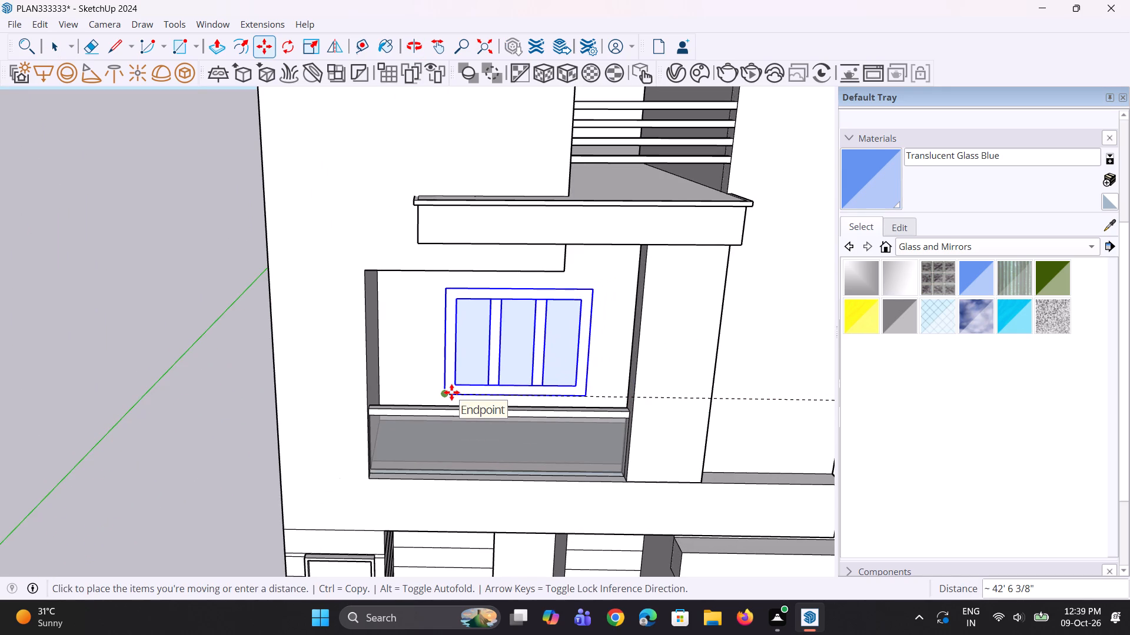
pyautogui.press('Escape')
# Push the rectangular window face on the balcony's back wall inward about 2' 11 11/16" to form a recess.
pyautogui.press('space')
pyautogui.click(523, 372)
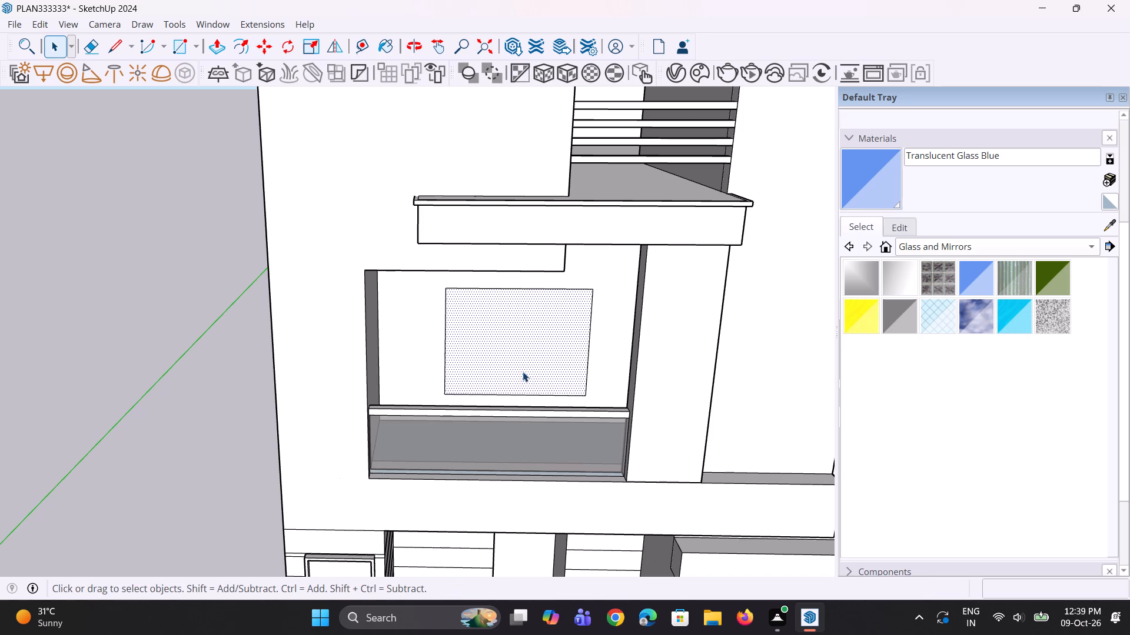
pyautogui.press('p')
pyautogui.click(521, 371)
pyautogui.click(521, 349)
pyautogui.scroll(-3, 467, 369)
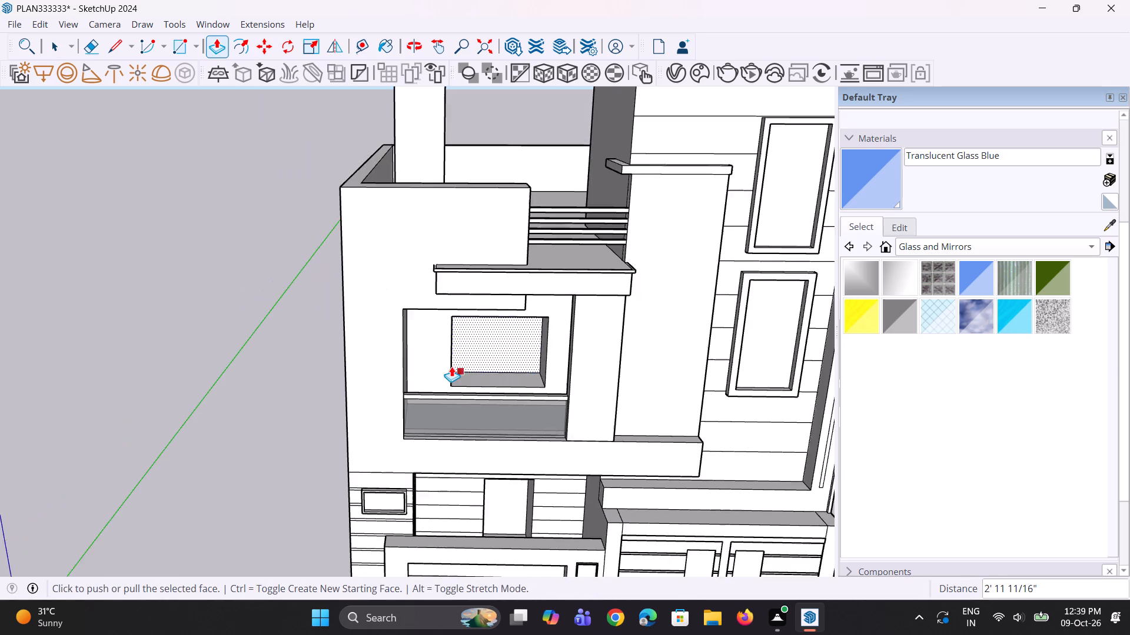
pyautogui.scroll(-4, 451, 366)
pyautogui.press('space')
pyautogui.press('space')
# Move the window group by its lower-left front corner onto the lower-left corner of the balcony wall recess.
pyautogui.scroll(-3, 445, 373)
pyautogui.click(786, 381)
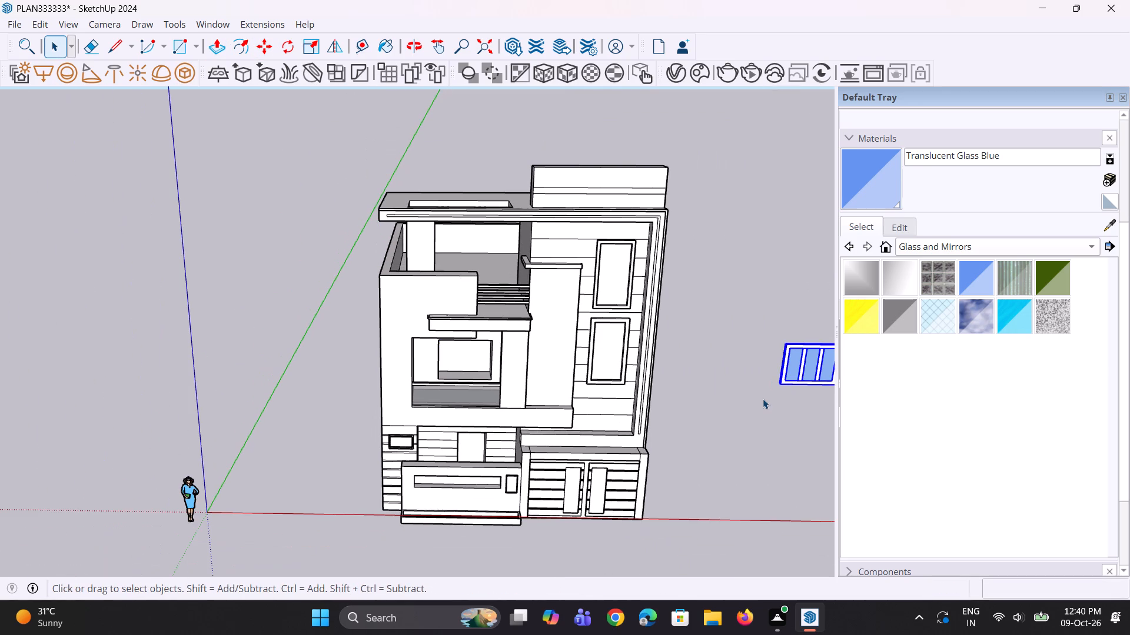
pyautogui.press('m')
pyautogui.moveTo(778, 383); pyautogui.dragTo(750, 396)
pyautogui.scroll(2, 458, 396)
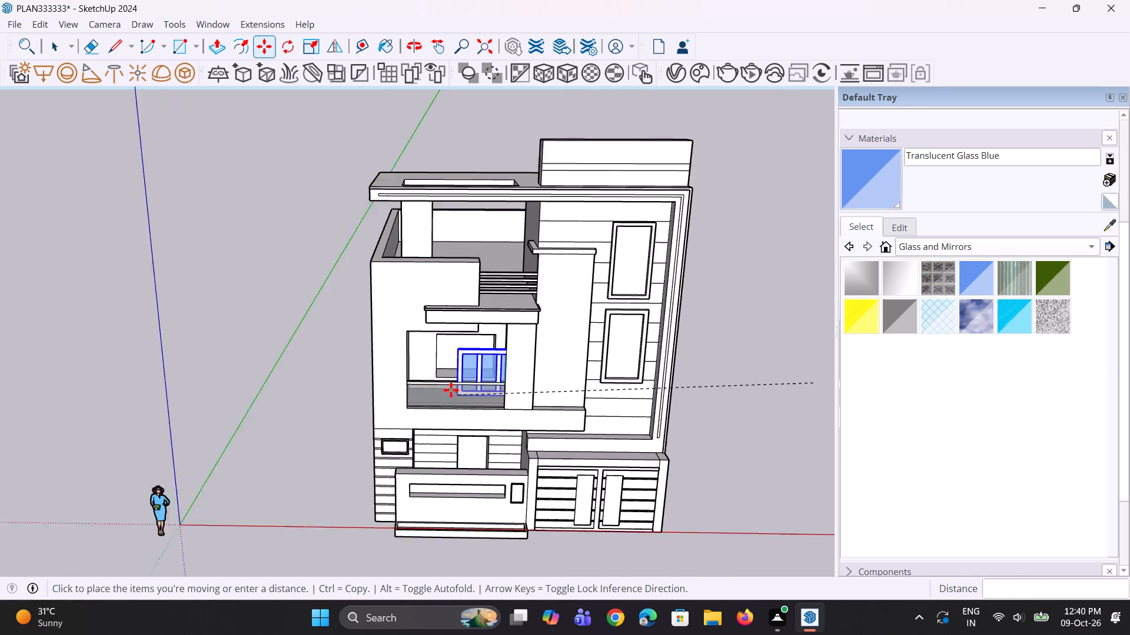
pyautogui.scroll(7, 451, 390)
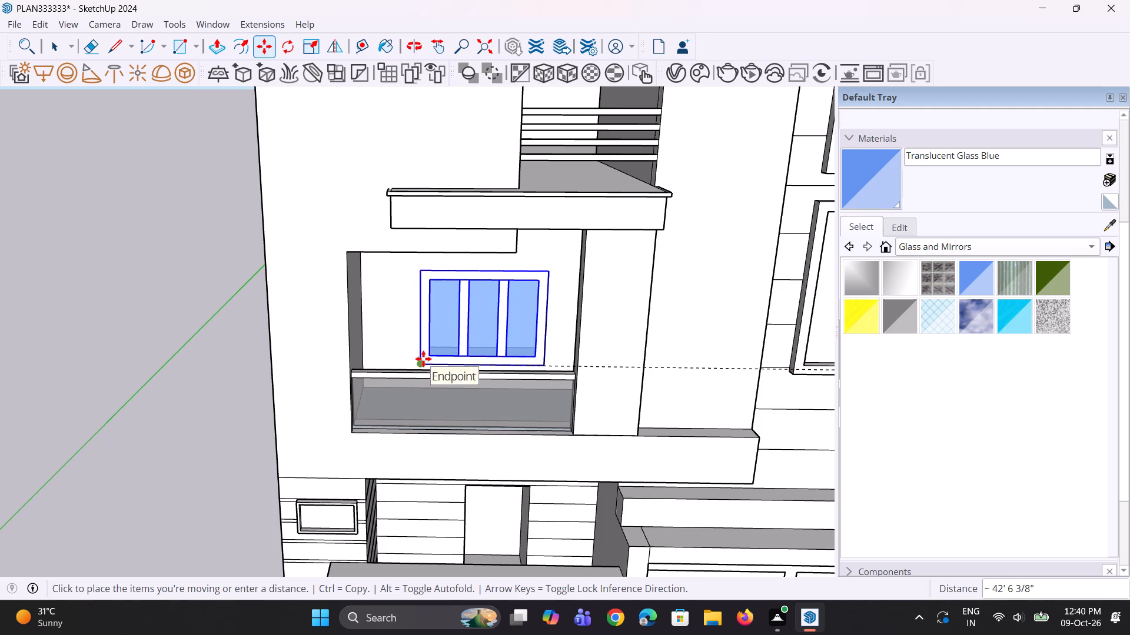
pyautogui.click(423, 359)
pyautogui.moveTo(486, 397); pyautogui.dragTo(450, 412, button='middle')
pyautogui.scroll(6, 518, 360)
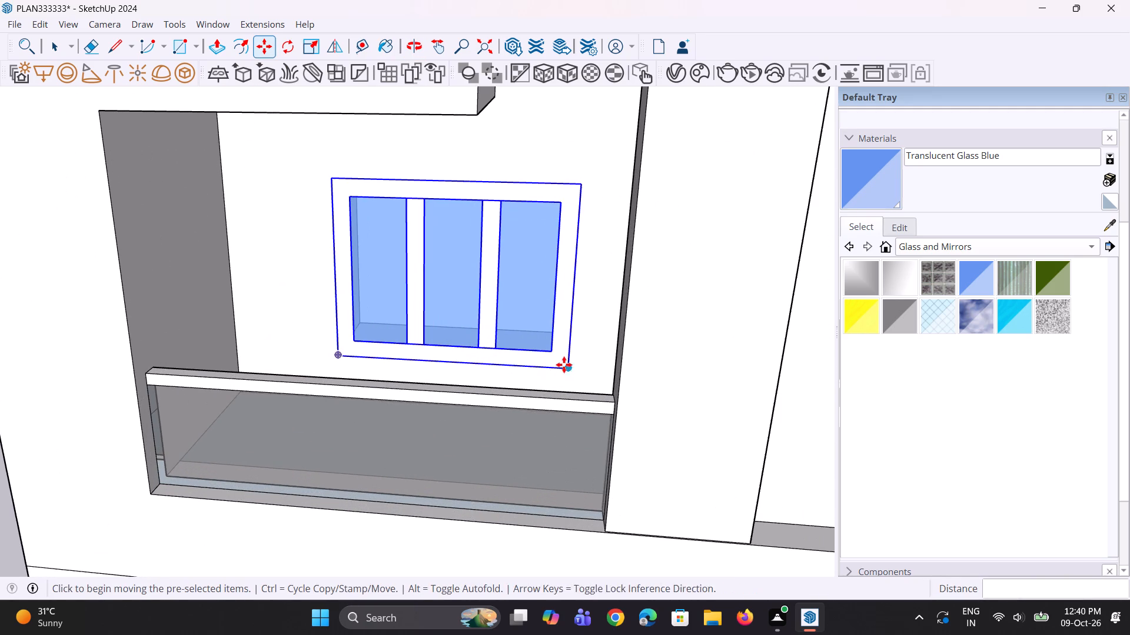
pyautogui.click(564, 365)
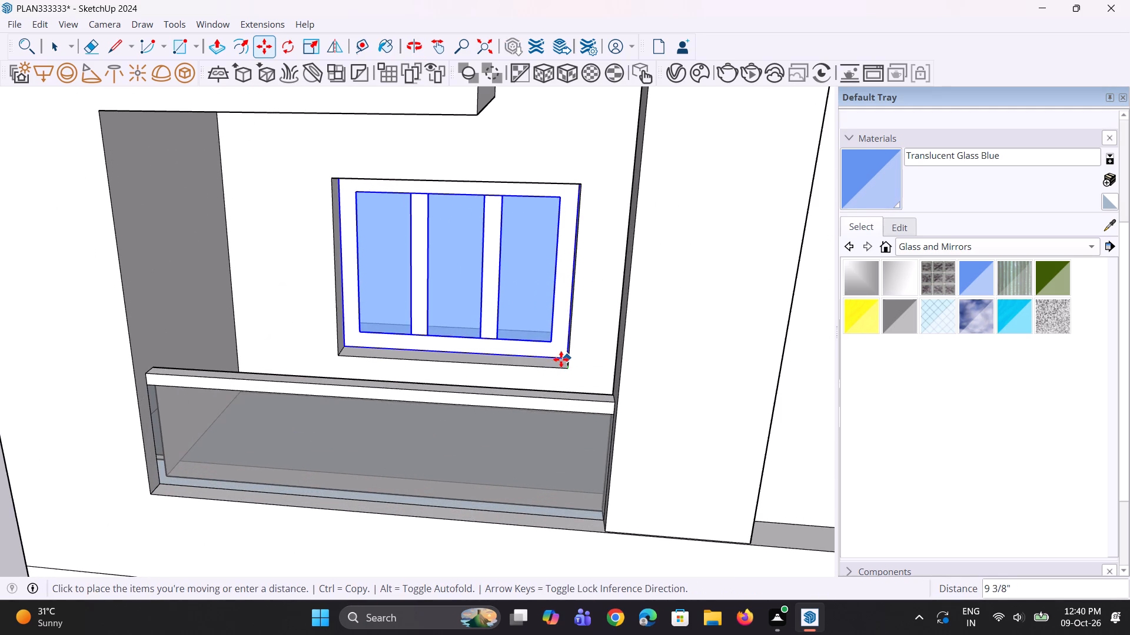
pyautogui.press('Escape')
# Deselect the window group and examine its placement in the balcony wall from the front of the house.
pyautogui.scroll(-5, 536, 372)
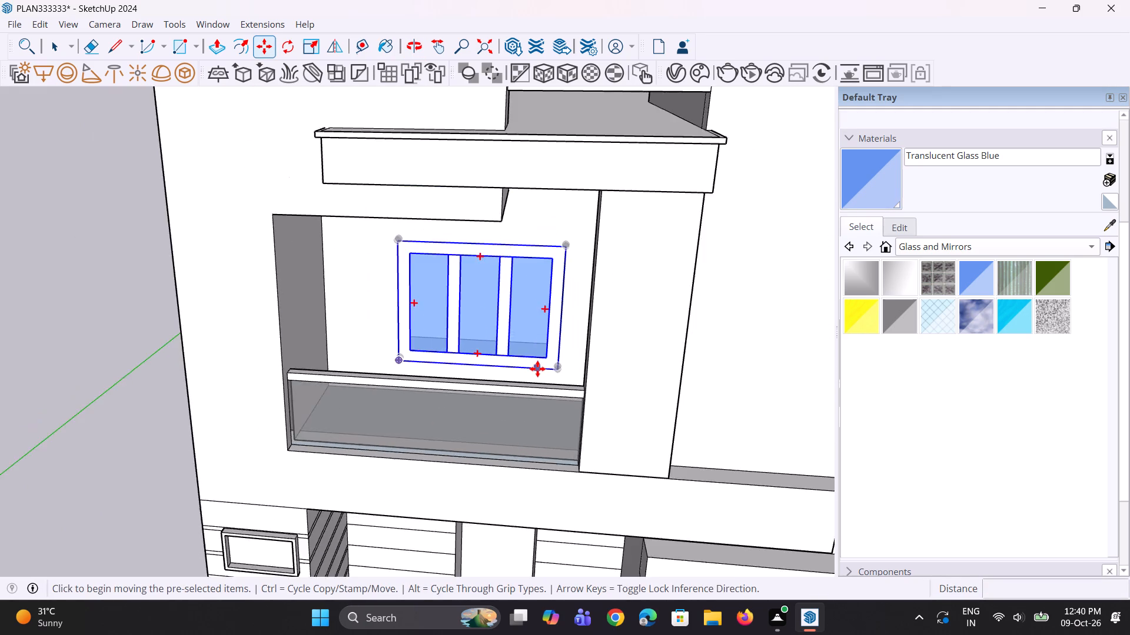
pyautogui.scroll(-5, 537, 369)
pyautogui.press('space')
pyautogui.moveTo(300, 153); pyautogui.dragTo(303, 173)
pyautogui.moveTo(434, 338); pyautogui.dragTo(446, 327, button='middle')
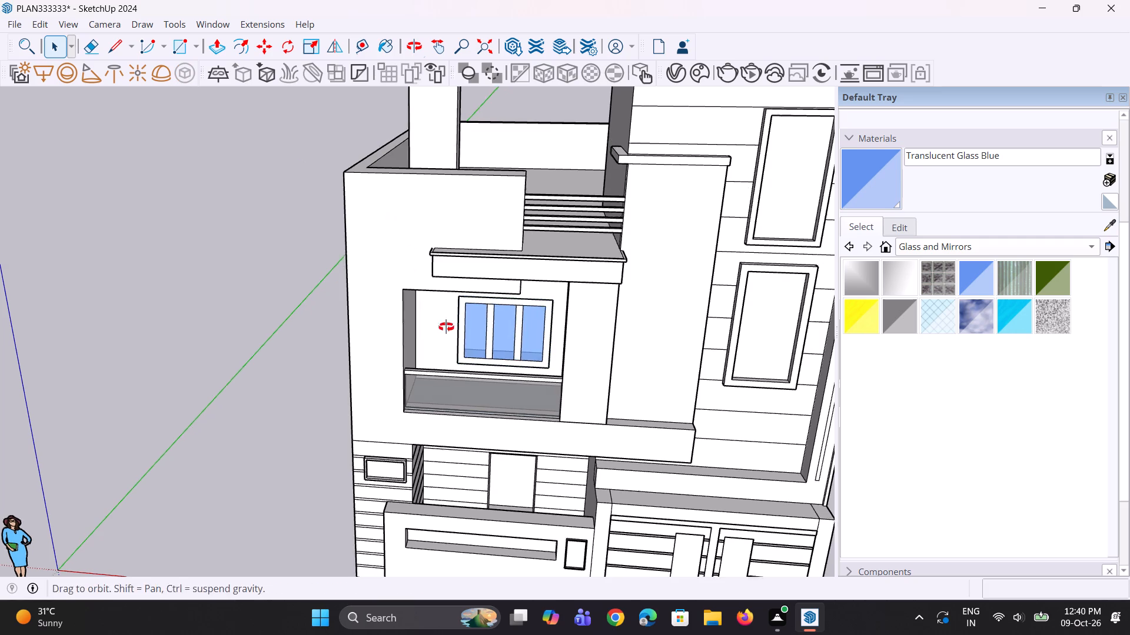
pyautogui.moveTo(446, 327); pyautogui.dragTo(458, 287, button='middle')
pyautogui.scroll(-8, 461, 283)
pyautogui.moveTo(455, 315); pyautogui.dragTo(456, 290, button='middle')
pyautogui.scroll(1, 765, 338)
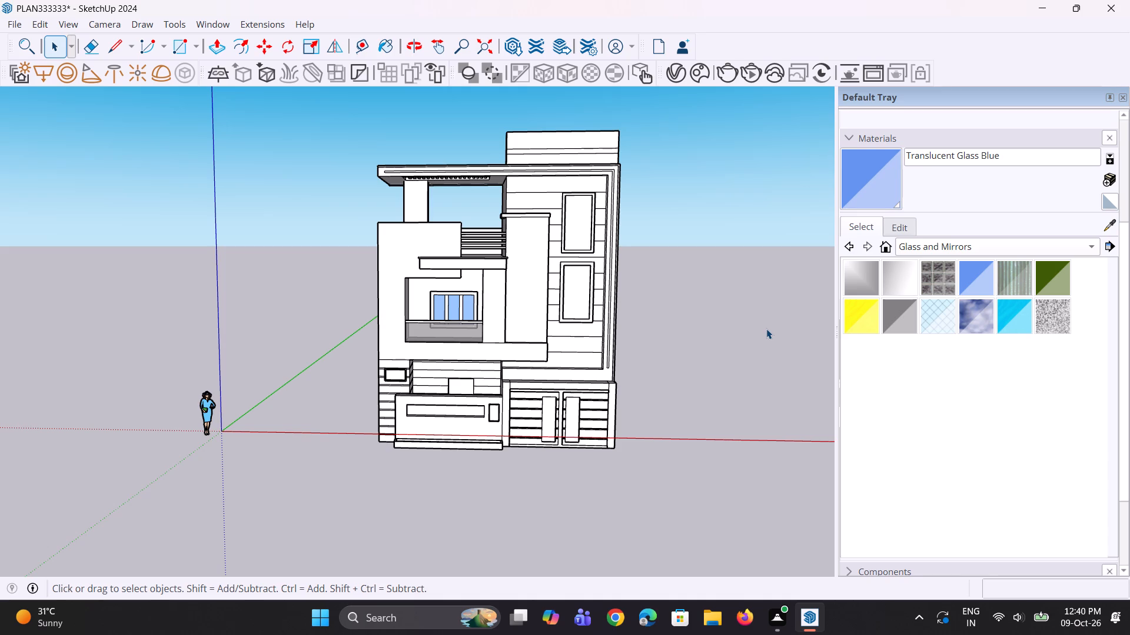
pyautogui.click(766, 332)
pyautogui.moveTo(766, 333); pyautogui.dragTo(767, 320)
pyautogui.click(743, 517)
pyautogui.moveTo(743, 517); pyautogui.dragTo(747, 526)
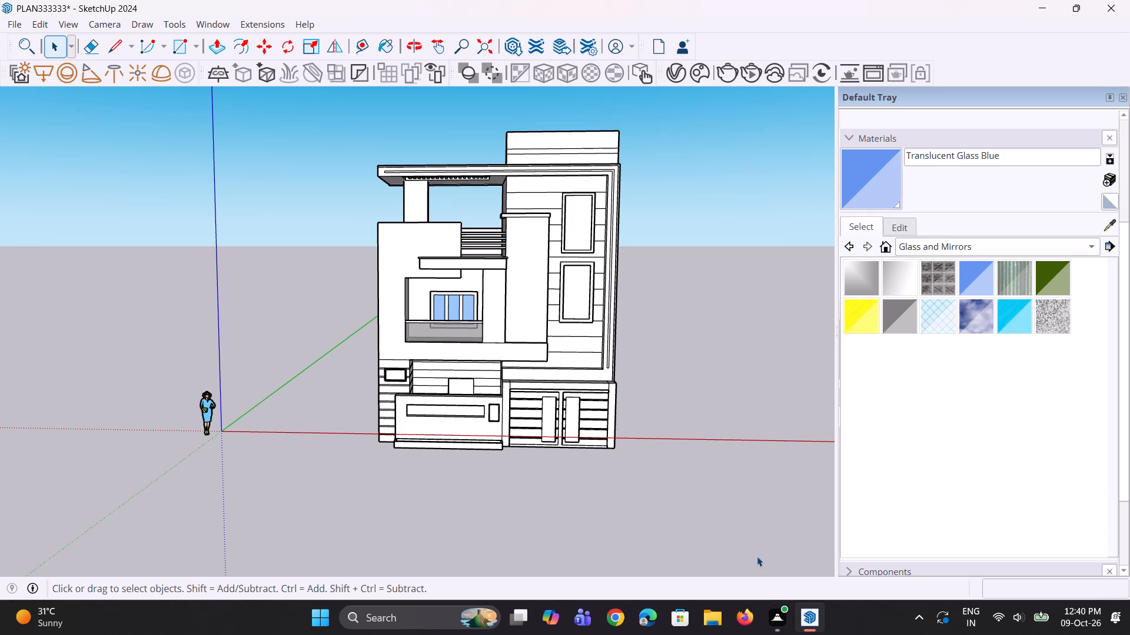
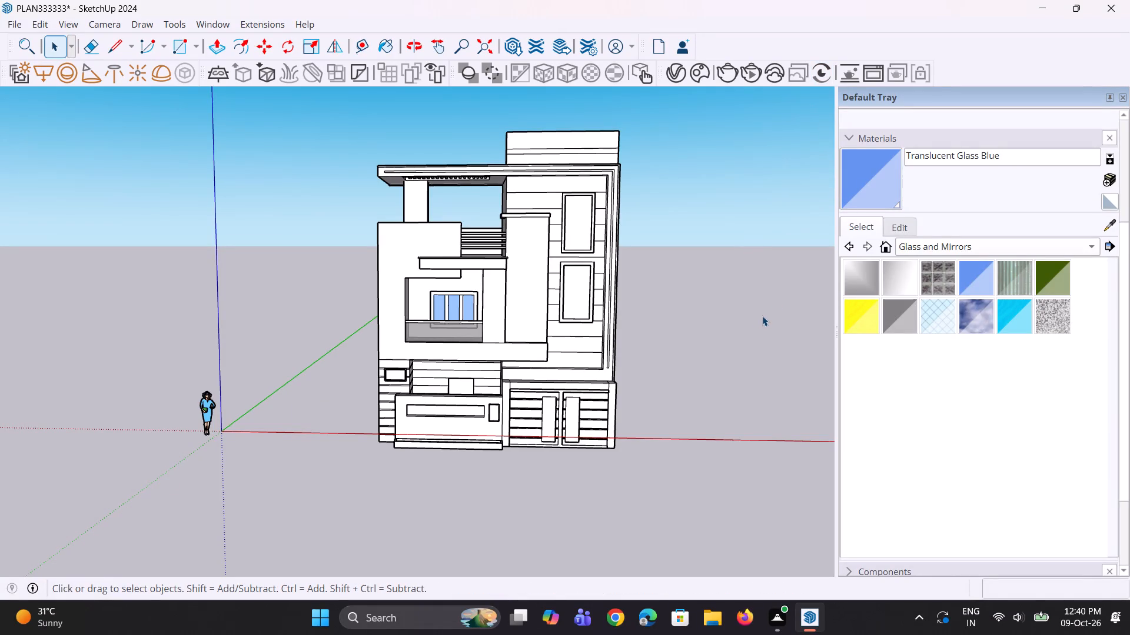
# Examine the whole front facade of the house, with the balcony window in place, from several distances and heights.
pyautogui.scroll(-3, 750, 313)
pyautogui.moveTo(651, 340); pyautogui.dragTo(666, 369, button='middle')
pyautogui.scroll(3, 714, 305)
pyautogui.moveTo(674, 303); pyautogui.dragTo(674, 288, button='middle')
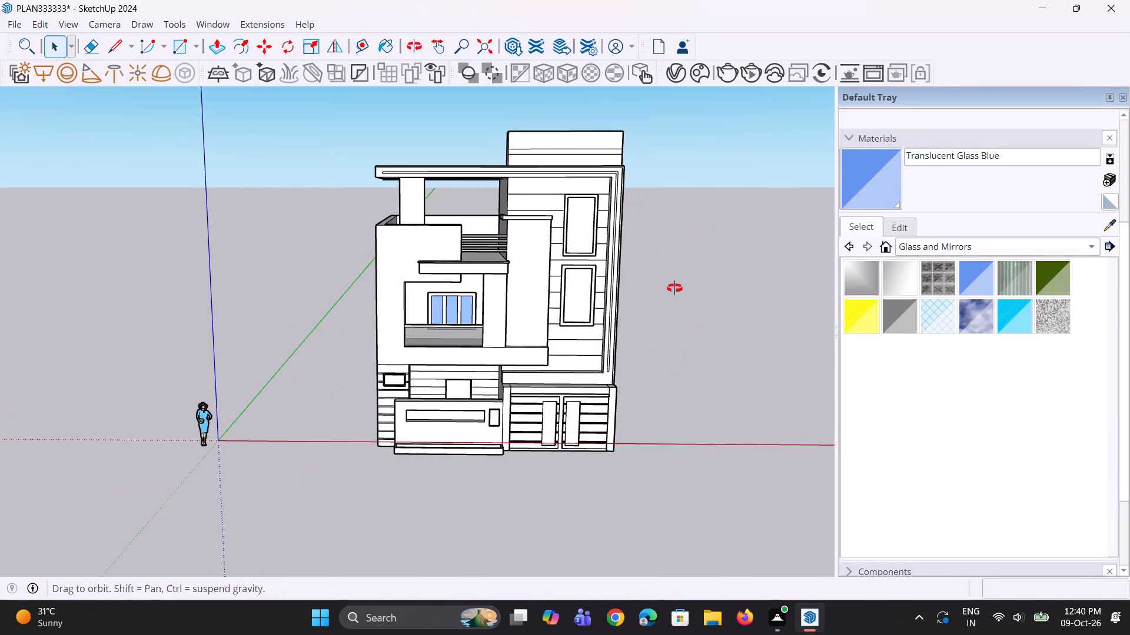
pyautogui.moveTo(674, 288); pyautogui.dragTo(672, 281, button='middle')
pyautogui.doubleClick(665, 291)
pyautogui.moveTo(679, 315); pyautogui.dragTo(755, 525)
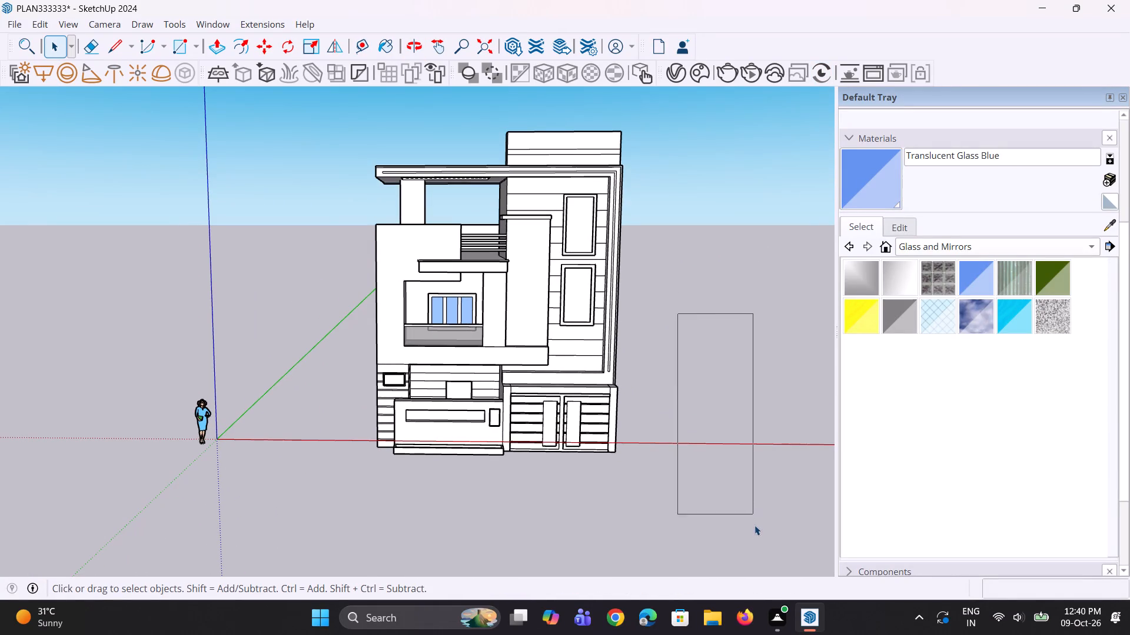
pyautogui.moveTo(755, 525); pyautogui.dragTo(751, 553)
pyautogui.scroll(-1, 731, 525)
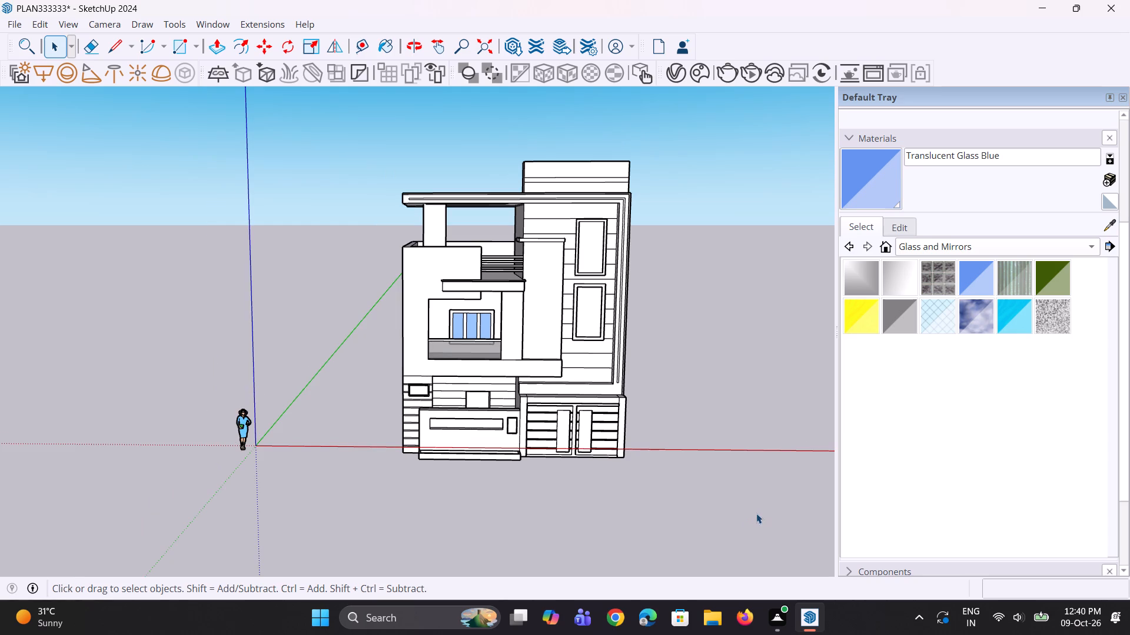
pyautogui.scroll(-4, 786, 492)
pyautogui.scroll(1, 771, 488)
pyautogui.moveTo(782, 488); pyautogui.dragTo(763, 436, button='middle')
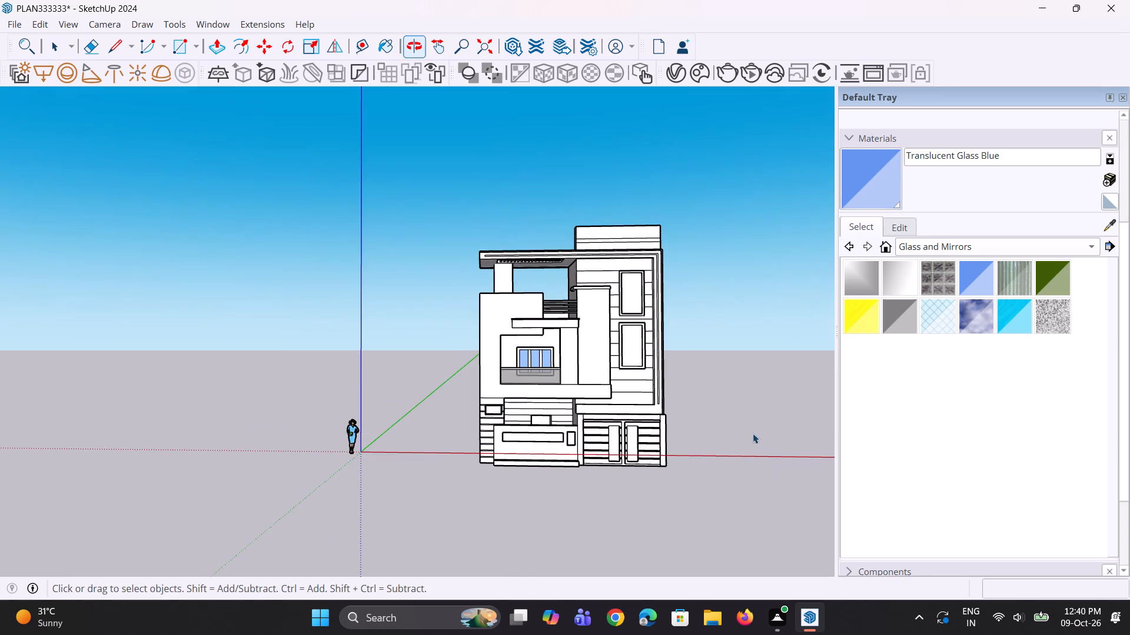
pyautogui.scroll(5, 717, 423)
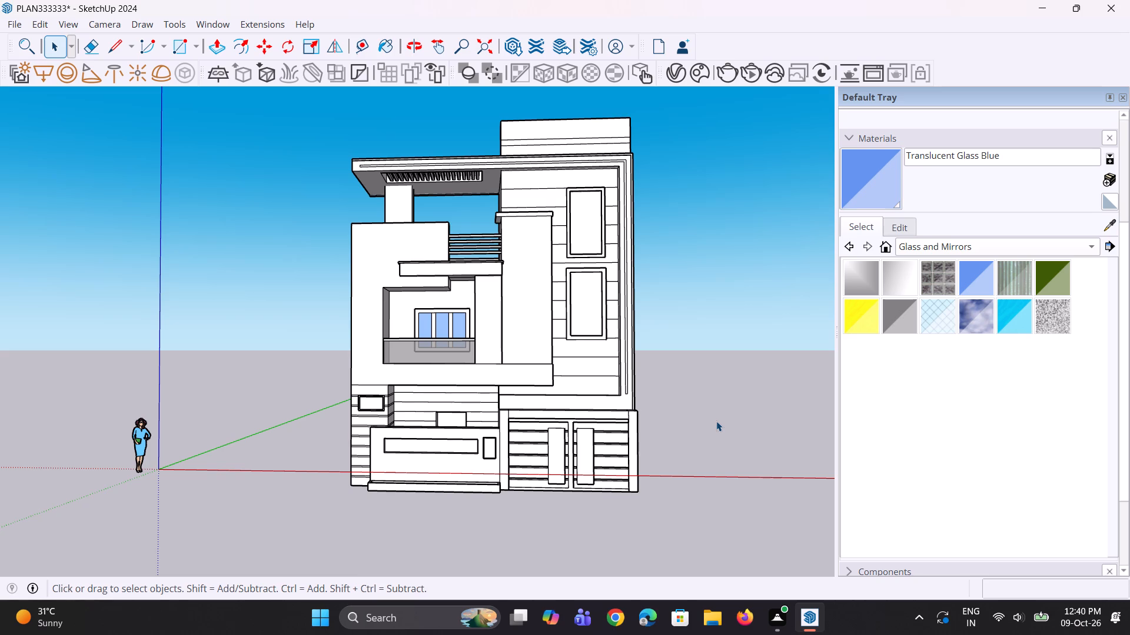
pyautogui.moveTo(722, 423); pyautogui.dragTo(734, 425, button='middle')
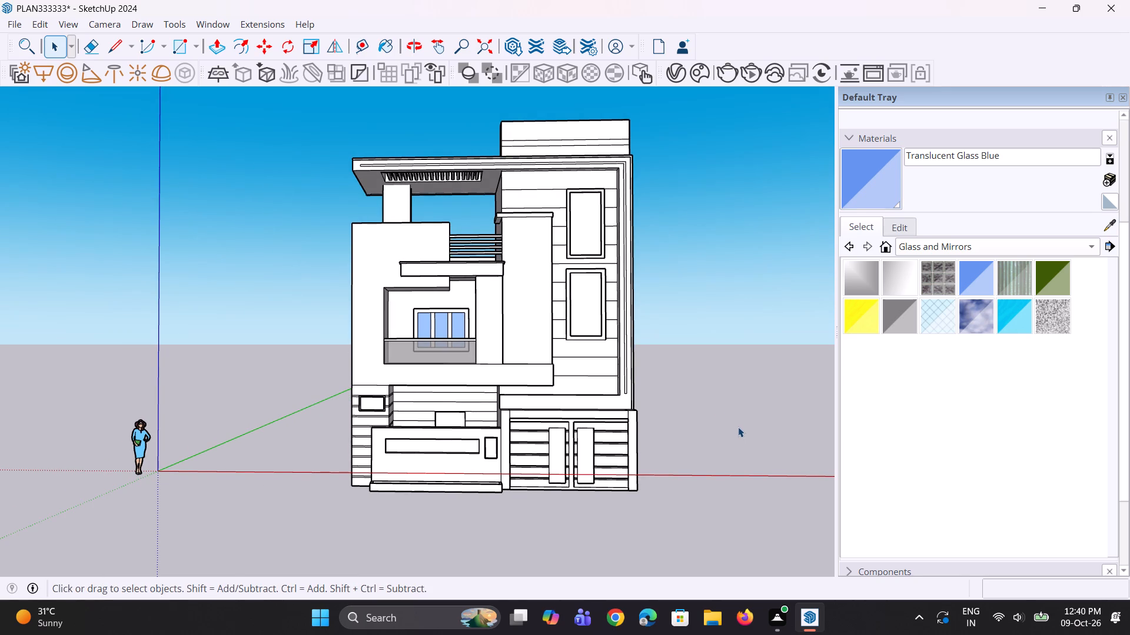
pyautogui.doubleClick(736, 427)
pyautogui.moveTo(733, 421); pyautogui.dragTo(732, 484)
pyautogui.scroll(-3, 646, 468)
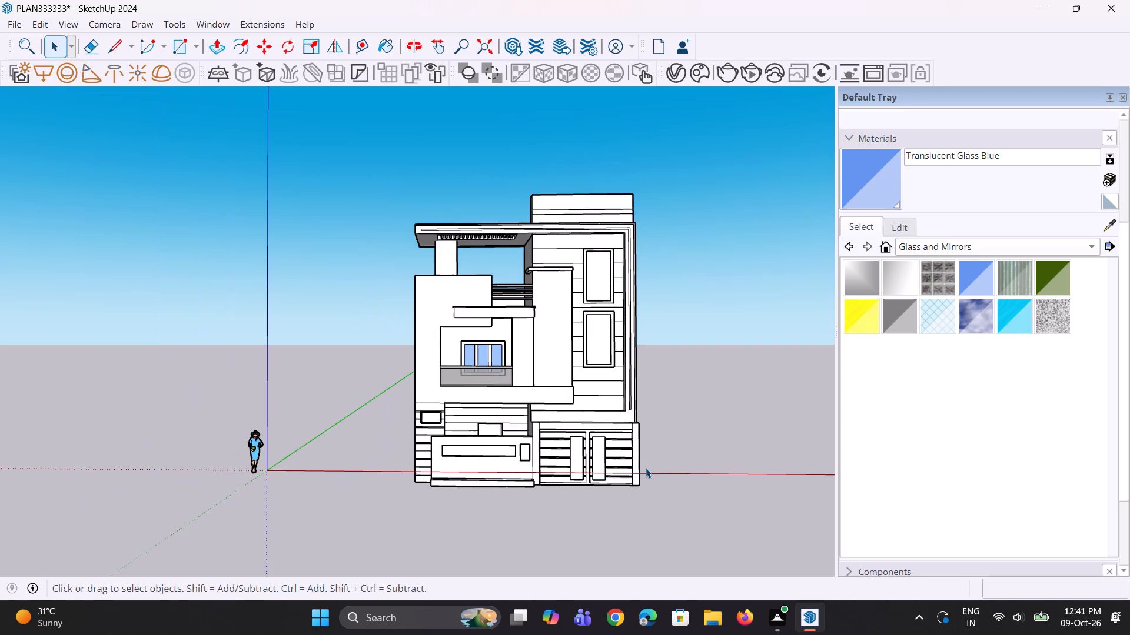
pyautogui.moveTo(632, 466); pyautogui.dragTo(650, 480, button='middle')
pyautogui.scroll(3, 650, 481)
pyautogui.scroll(-5, 650, 481)
pyautogui.moveTo(682, 498); pyautogui.dragTo(699, 479, button='middle')
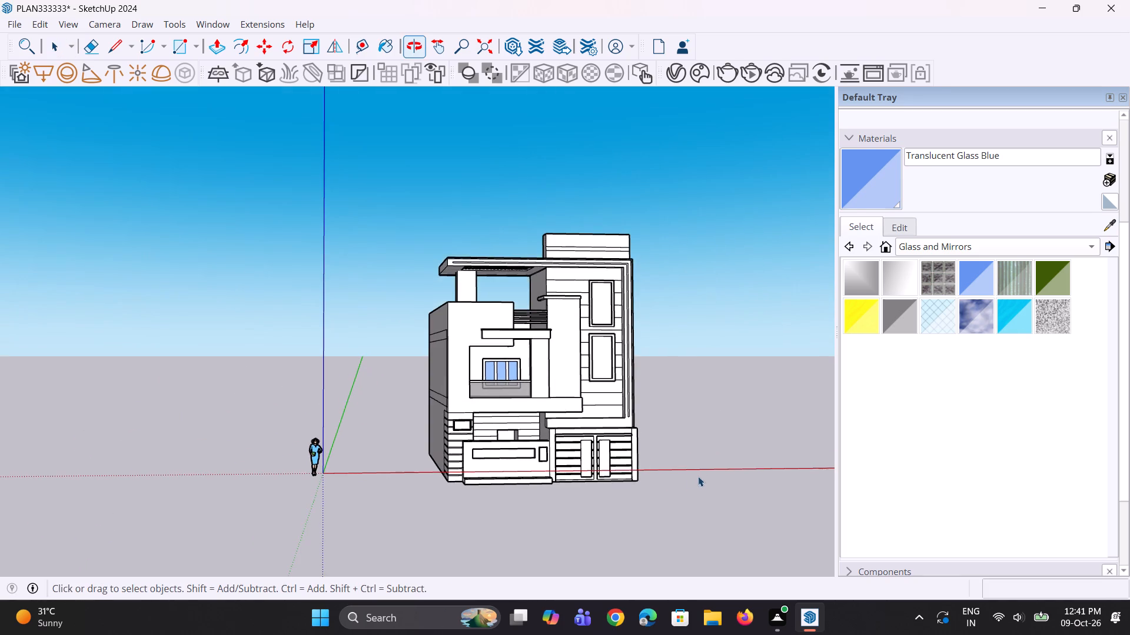
pyautogui.scroll(-7, 675, 494)
pyautogui.moveTo(685, 480); pyautogui.dragTo(604, 470, button='middle')
pyautogui.scroll(1, 604, 471)
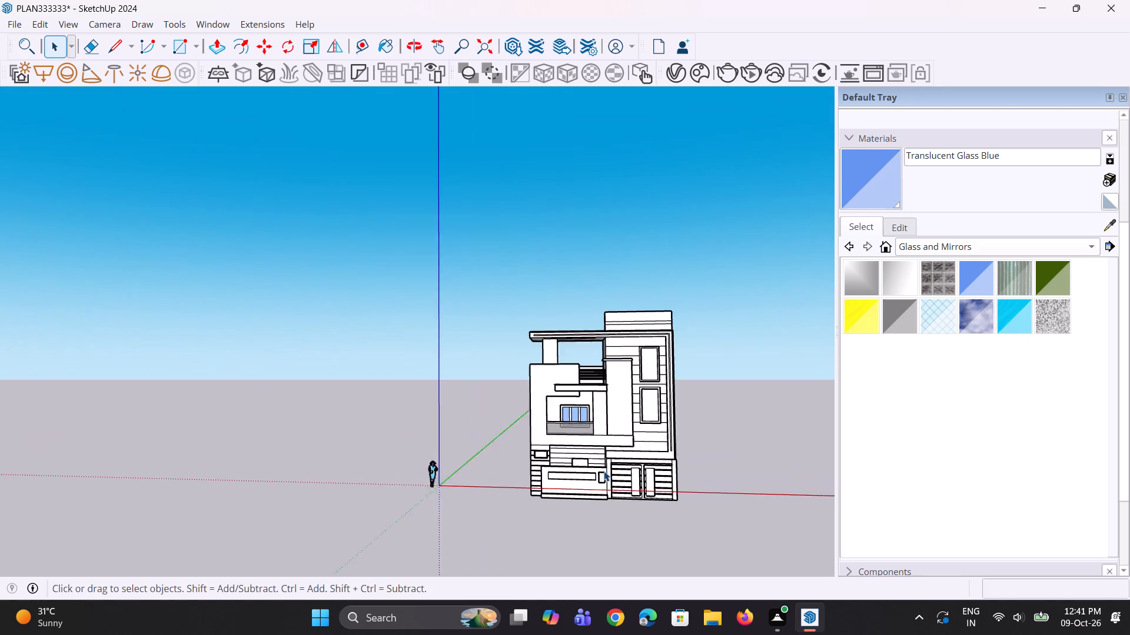
pyautogui.scroll(4, 604, 471)
pyautogui.scroll(-6, 605, 470)
pyautogui.moveTo(605, 470); pyautogui.dragTo(620, 473, button='middle')
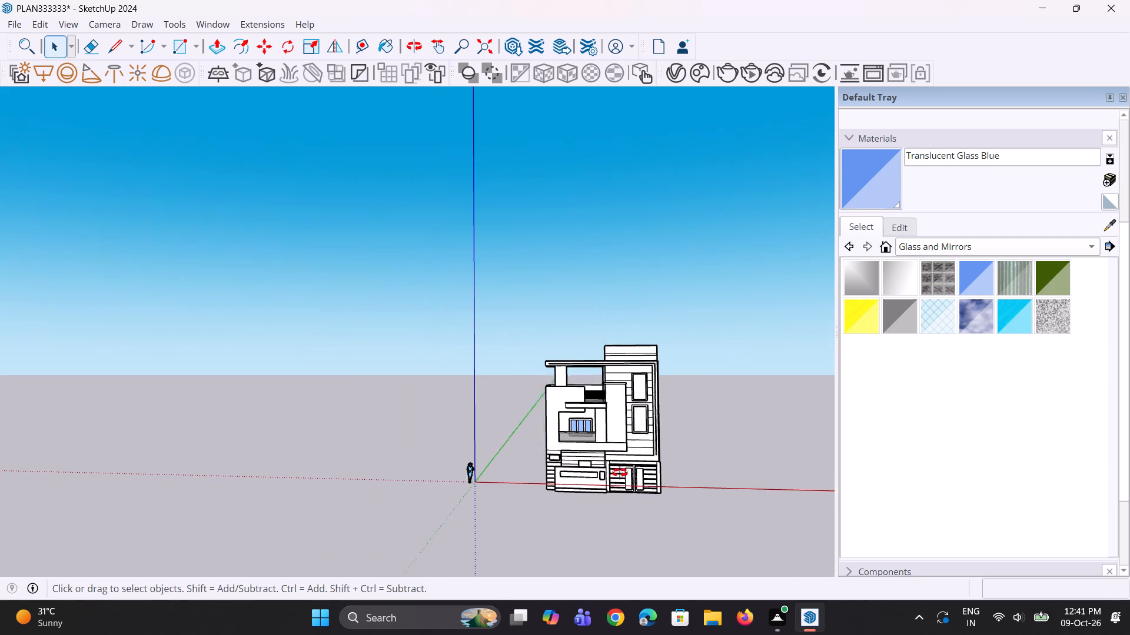
pyautogui.moveTo(620, 473); pyautogui.dragTo(621, 473, button='middle')
pyautogui.scroll(-3, 609, 473)
pyautogui.moveTo(603, 476); pyautogui.dragTo(619, 450, button='middle')
pyautogui.moveTo(619, 450); pyautogui.dragTo(627, 487, button='middle')
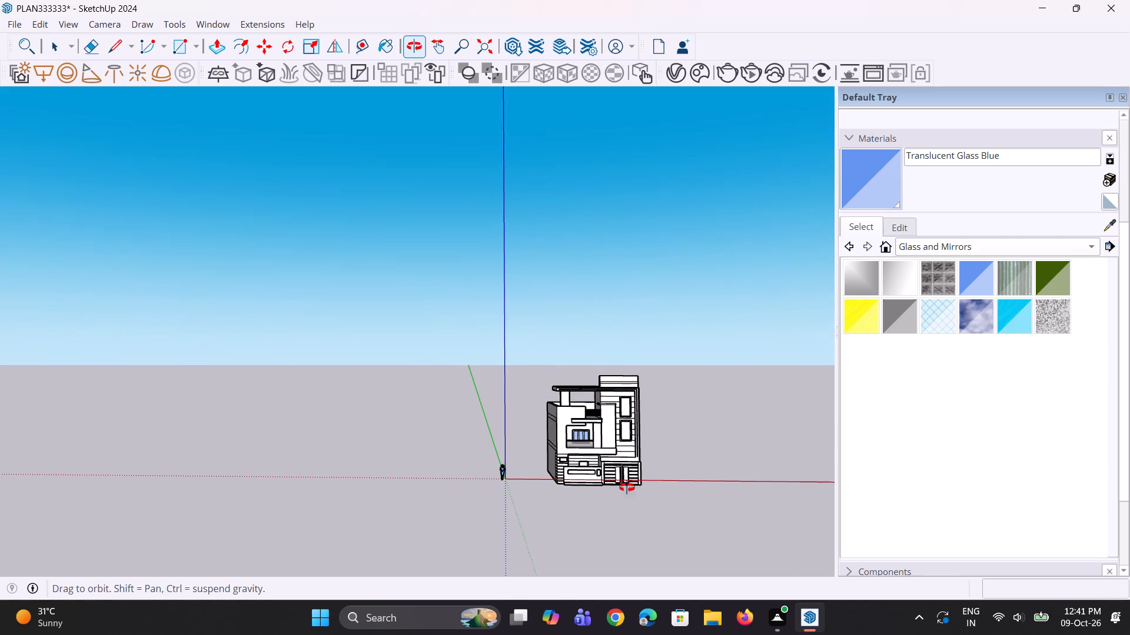
pyautogui.moveTo(627, 487); pyautogui.dragTo(627, 488, button='middle')
# Examine the house from its front corner, viewing the plain side wall together with the front facade.
pyautogui.click(696, 462)
pyautogui.scroll(11, 604, 426)
pyautogui.middleClick(613, 413)
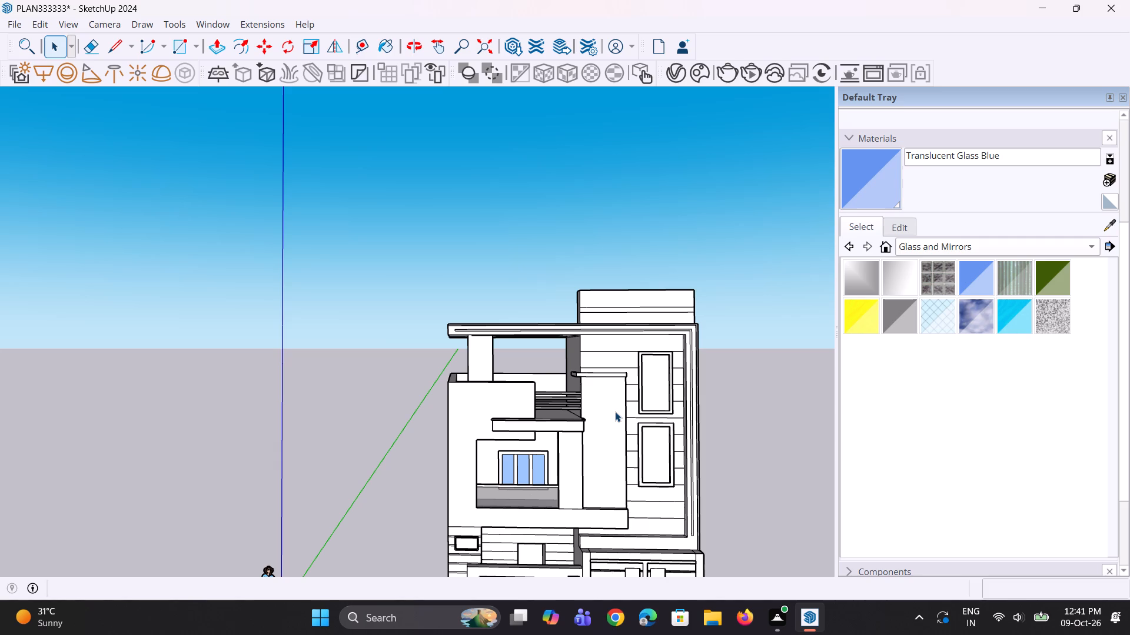
pyautogui.scroll(-2, 657, 389)
pyautogui.moveTo(611, 399); pyautogui.dragTo(652, 399, button='middle')
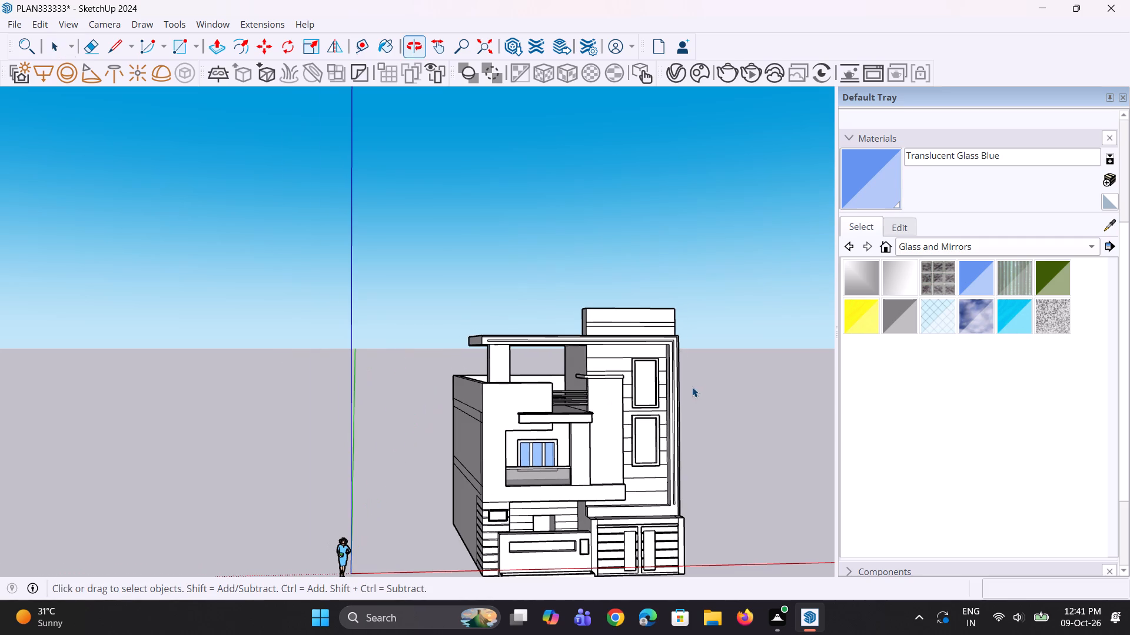
pyautogui.moveTo(700, 442); pyautogui.dragTo(717, 447)
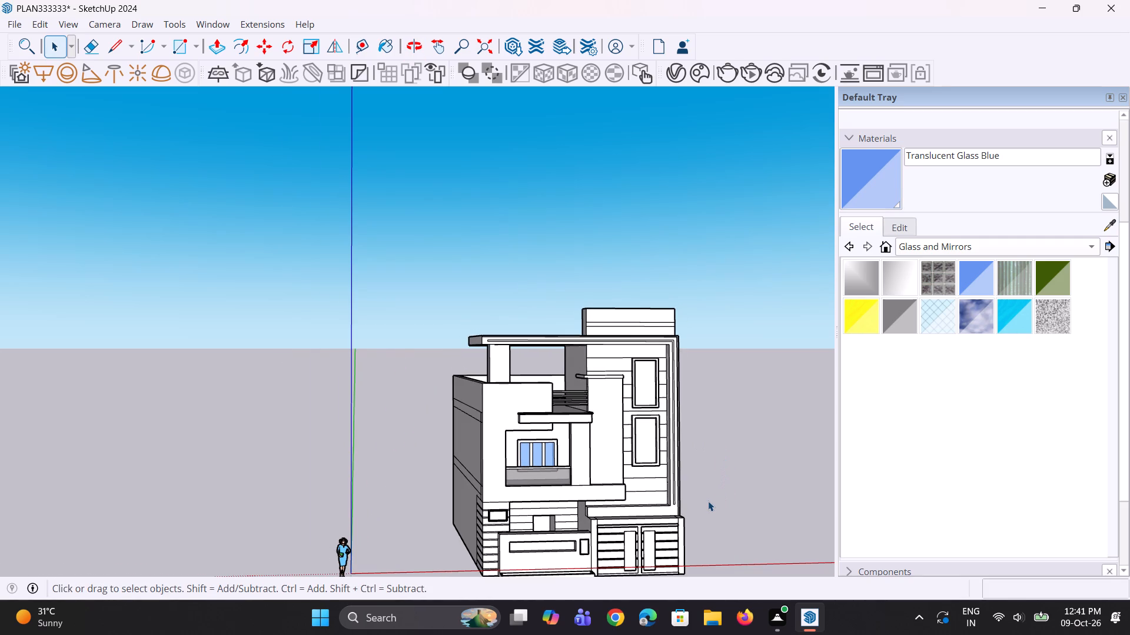
pyautogui.scroll(-4, 647, 528)
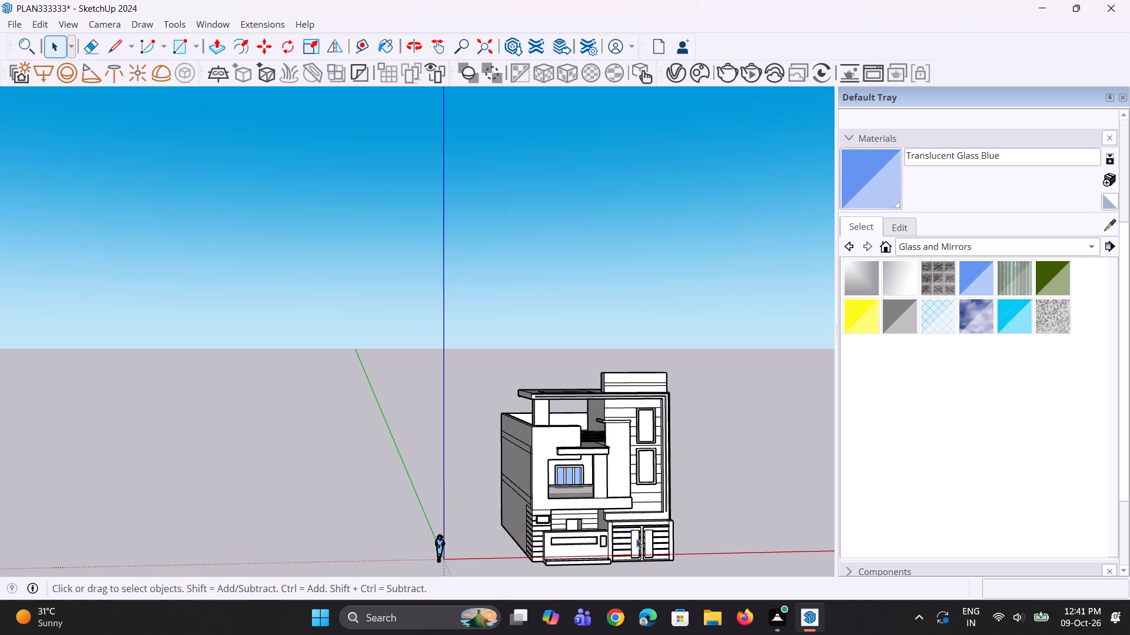
pyautogui.moveTo(654, 524); pyautogui.dragTo(664, 518, button='middle')
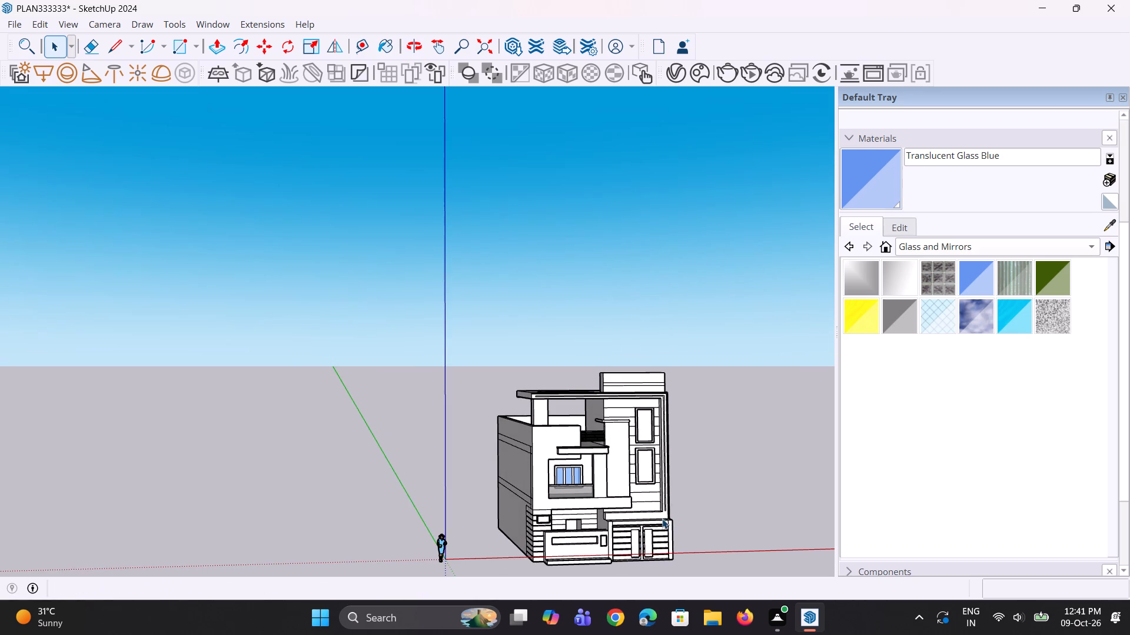
pyautogui.scroll(-4, 662, 519)
pyautogui.moveTo(639, 532); pyautogui.dragTo(642, 556, button='middle')
pyautogui.scroll(5, 671, 531)
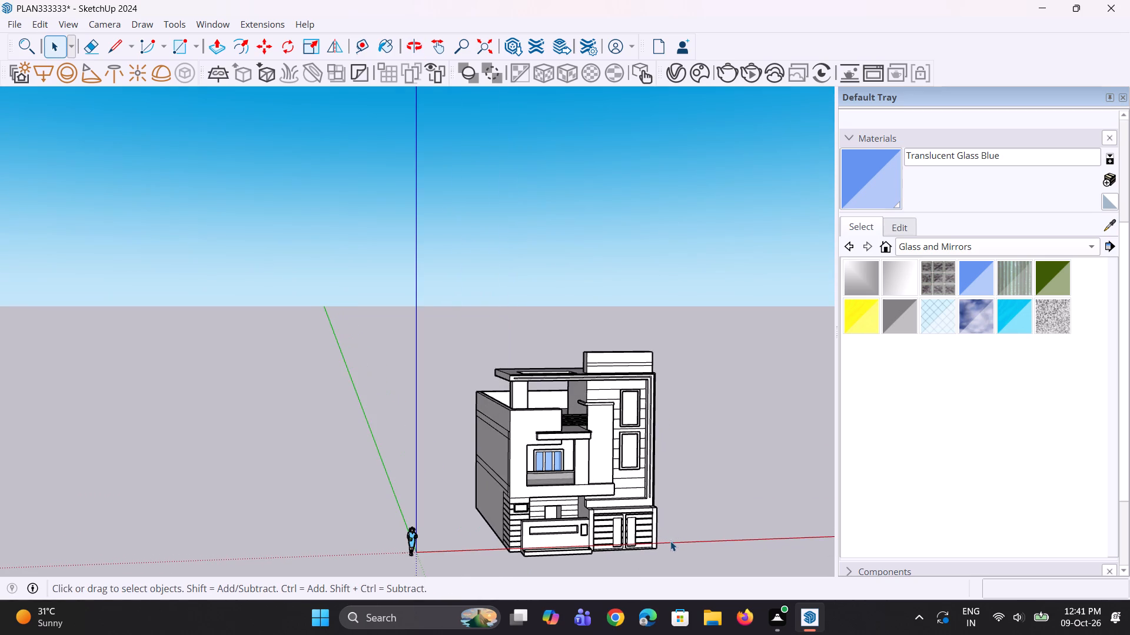
pyautogui.scroll(-4, 662, 523)
pyautogui.moveTo(637, 491); pyautogui.dragTo(629, 467, button='middle')
pyautogui.scroll(-2, 626, 494)
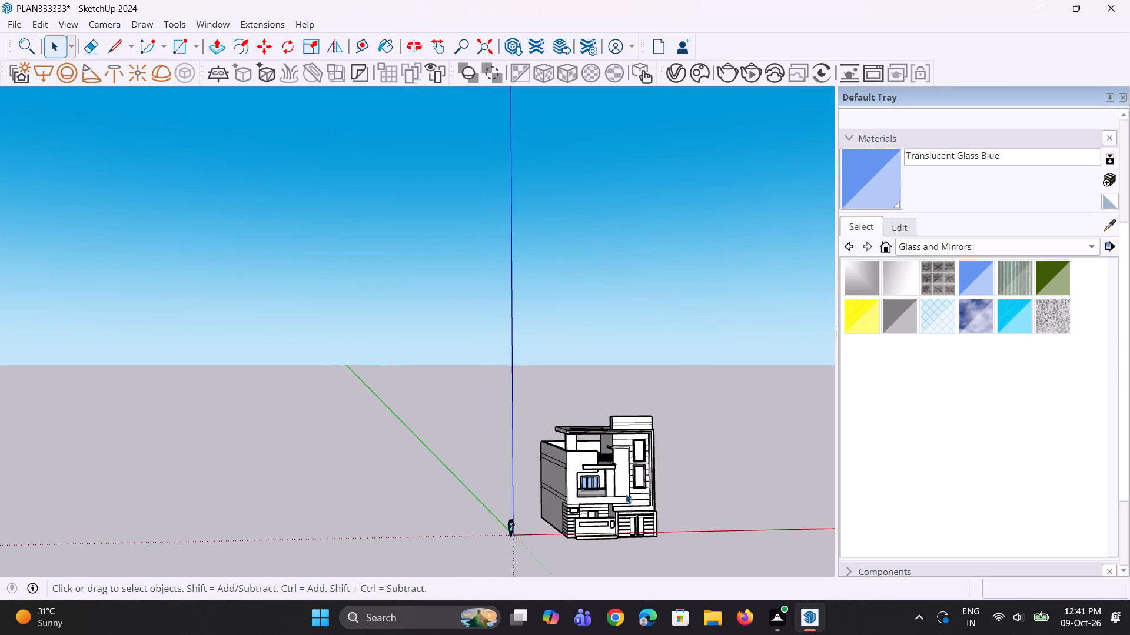
pyautogui.scroll(-4, 626, 494)
pyautogui.moveTo(642, 513); pyautogui.dragTo(655, 506, button='middle')
pyautogui.scroll(3, 670, 503)
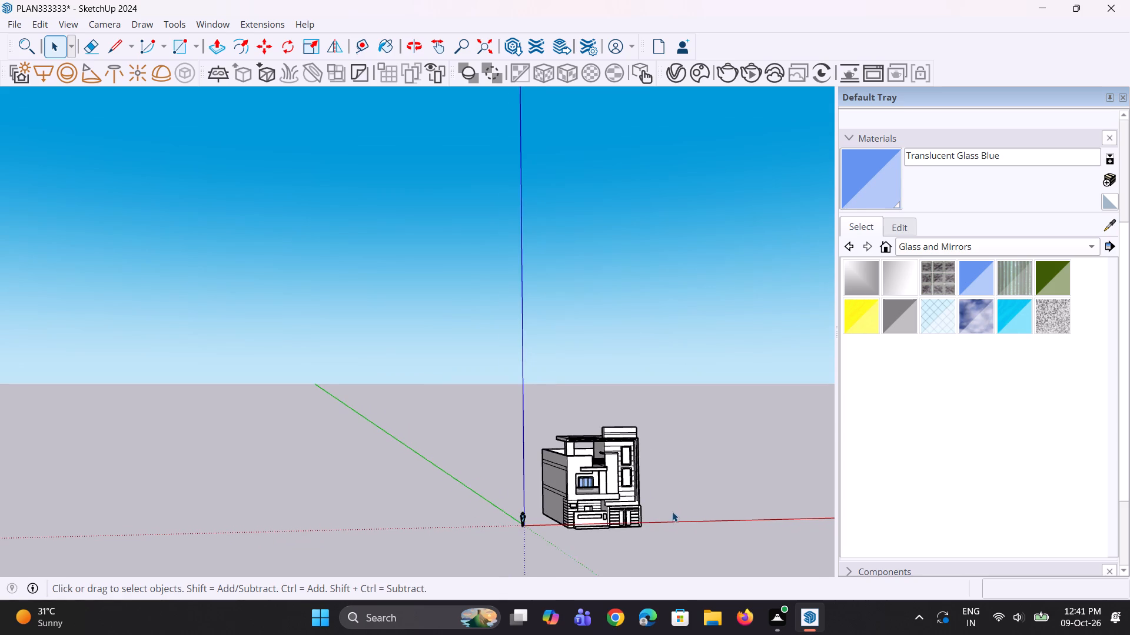
pyautogui.scroll(2, 672, 512)
pyautogui.moveTo(674, 512); pyautogui.dragTo(679, 491, button='middle')
pyautogui.scroll(-4, 679, 490)
pyautogui.moveTo(679, 490); pyautogui.dragTo(682, 512, button='middle')
pyautogui.scroll(5, 692, 499)
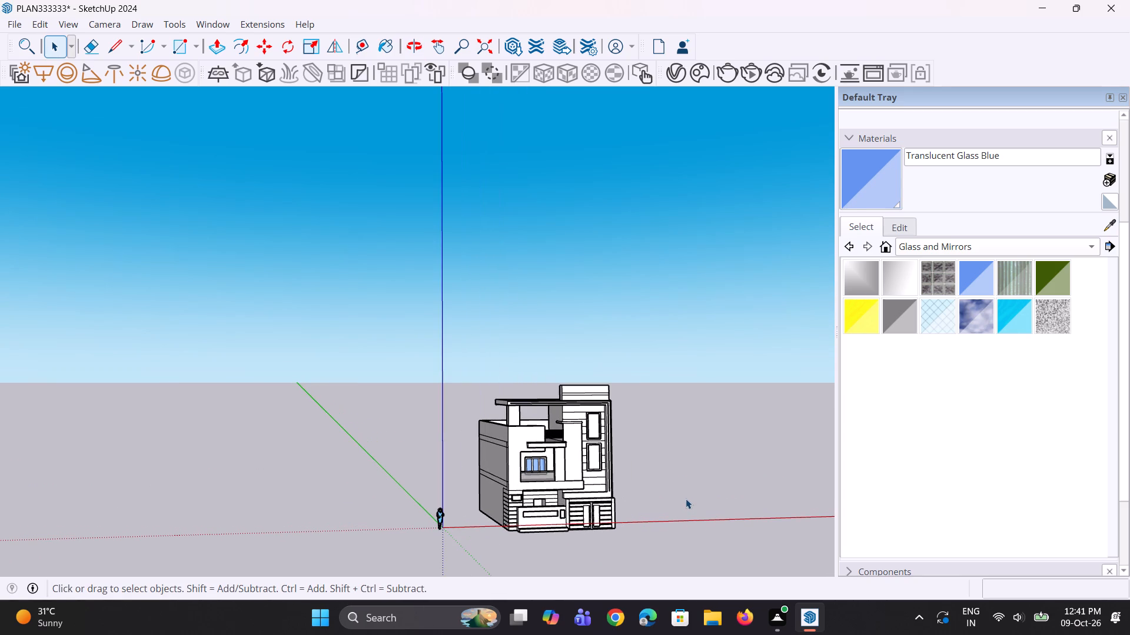
# Examine the upper facade and the recessed balcony window up close from below, above and the side.
pyautogui.scroll(-3, 663, 354)
pyautogui.moveTo(652, 407); pyautogui.dragTo(670, 396, button='middle')
pyautogui.scroll(2, 634, 433)
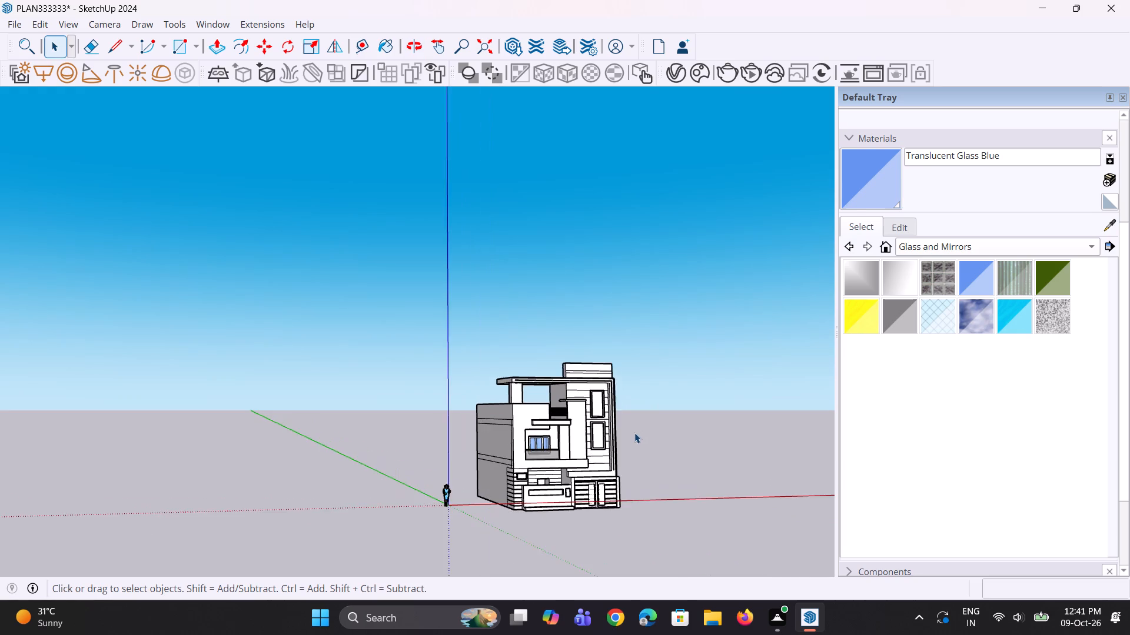
pyautogui.scroll(13, 634, 433)
pyautogui.moveTo(633, 433); pyautogui.dragTo(601, 415, button='middle')
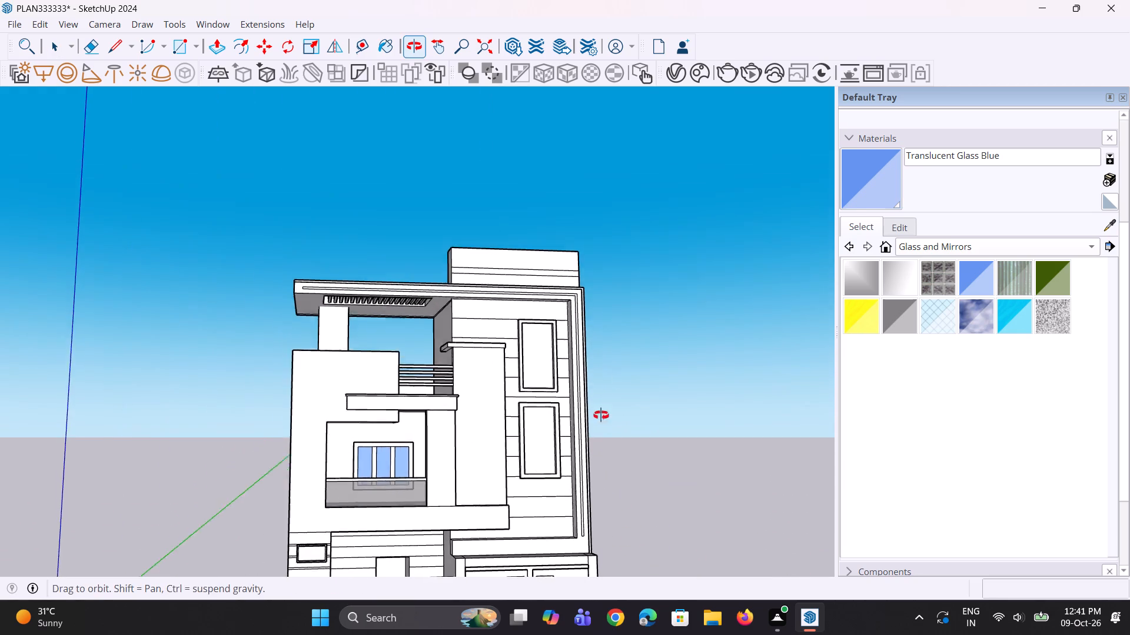
pyautogui.moveTo(601, 415); pyautogui.dragTo(600, 415, button='middle')
pyautogui.scroll(-3, 650, 412)
pyautogui.moveTo(651, 413); pyautogui.dragTo(646, 450, button='middle')
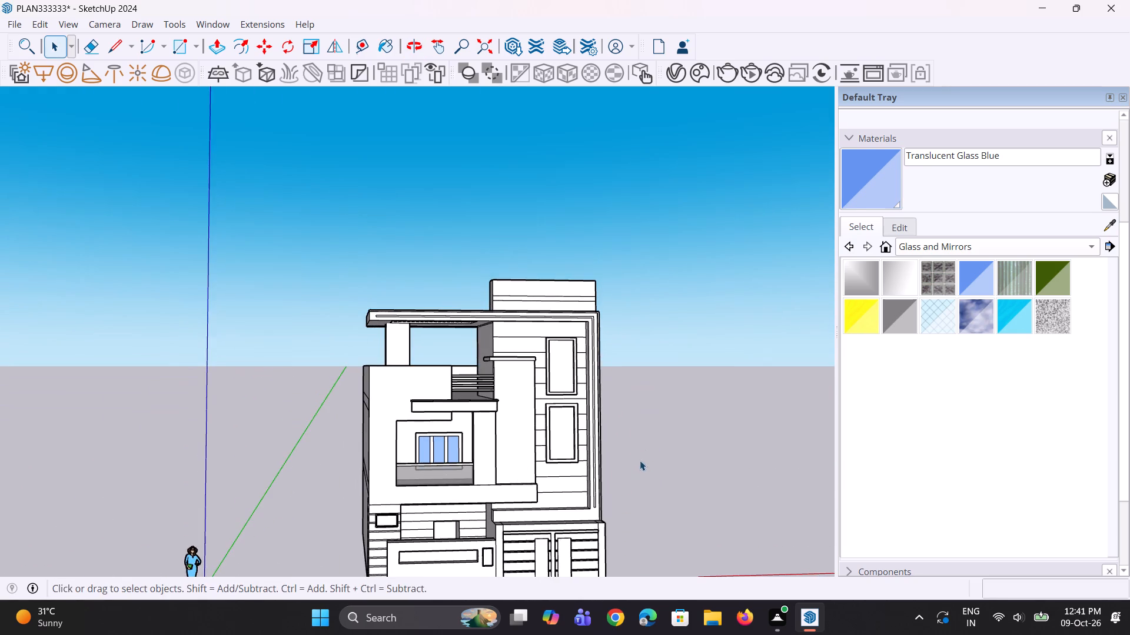
pyautogui.scroll(1, 638, 462)
pyautogui.moveTo(638, 462); pyautogui.dragTo(637, 456, button='middle')
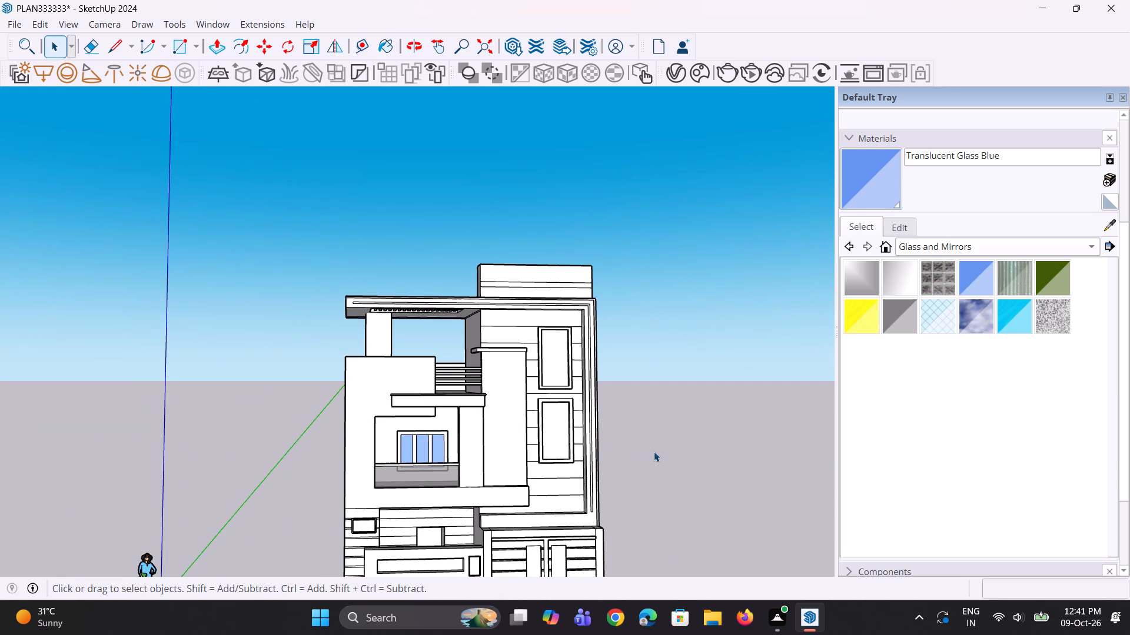
pyautogui.scroll(-3, 666, 452)
pyautogui.moveTo(676, 450); pyautogui.dragTo(686, 443, button='middle')
pyautogui.scroll(4, 683, 443)
pyautogui.moveTo(681, 443); pyautogui.dragTo(650, 443, button='middle')
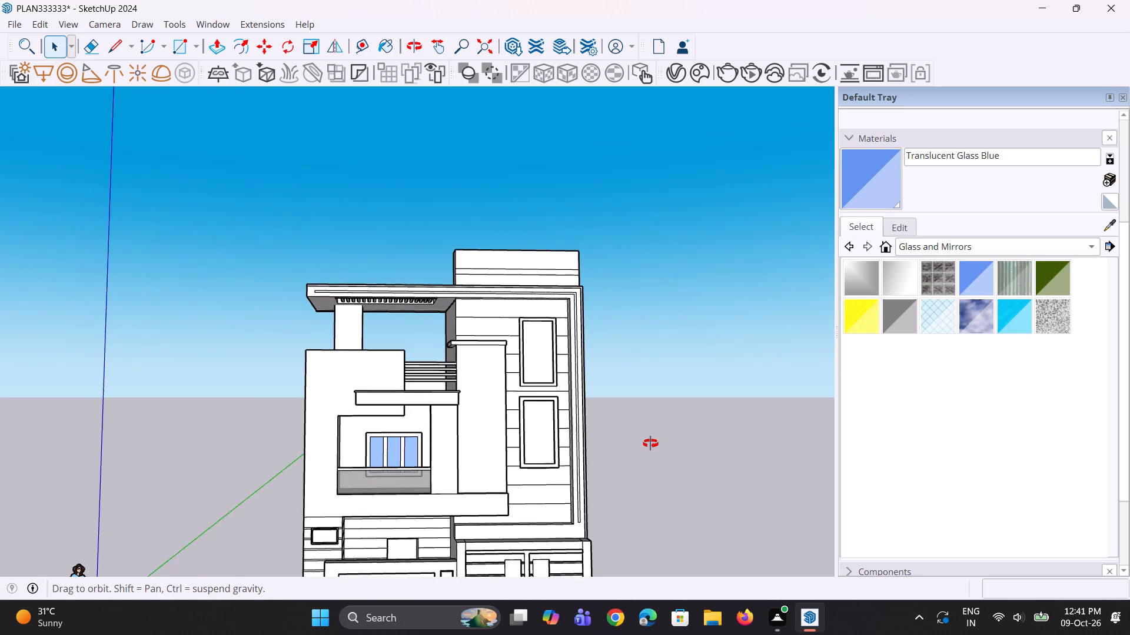
pyautogui.moveTo(650, 443); pyautogui.dragTo(645, 445, button='middle')
pyautogui.scroll(-4, 596, 366)
pyautogui.moveTo(566, 393); pyautogui.dragTo(584, 473, button='middle')
pyautogui.scroll(7, 559, 479)
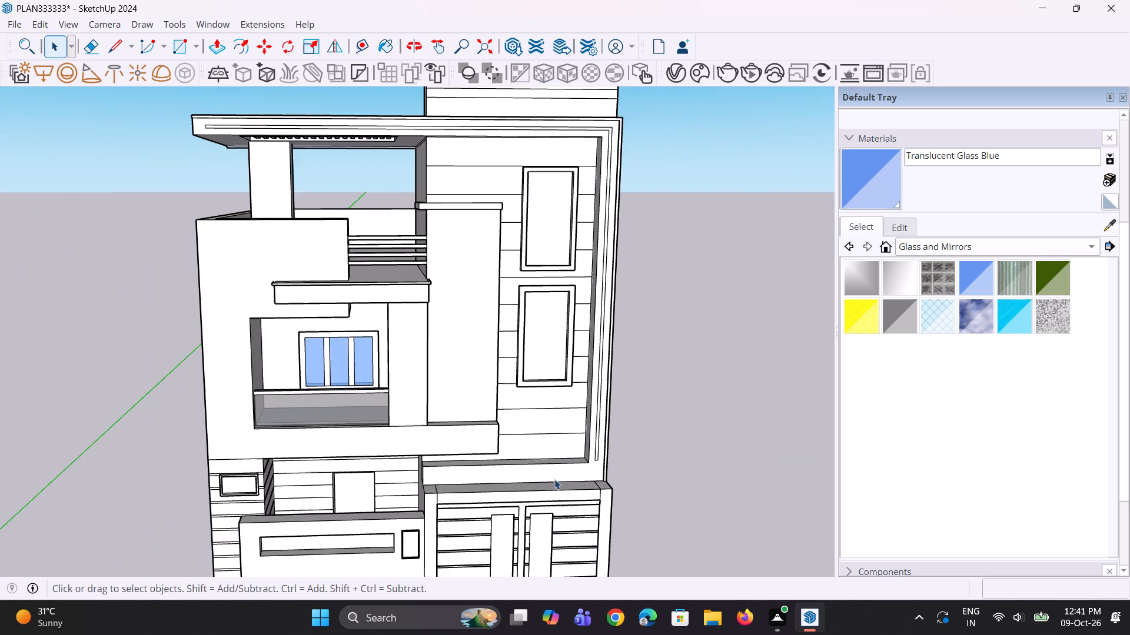
pyautogui.moveTo(561, 480); pyautogui.dragTo(494, 474, button='middle')
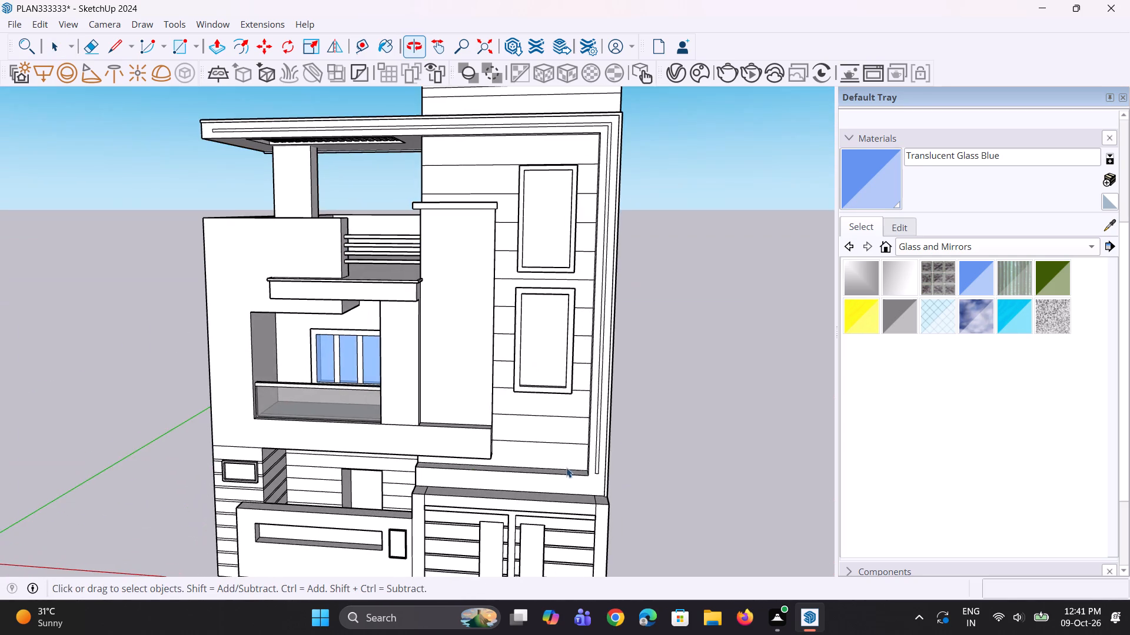
# Examine the full front elevation again, from the roof slab and balcony window down to the gate.
pyautogui.tripleClick(640, 456)
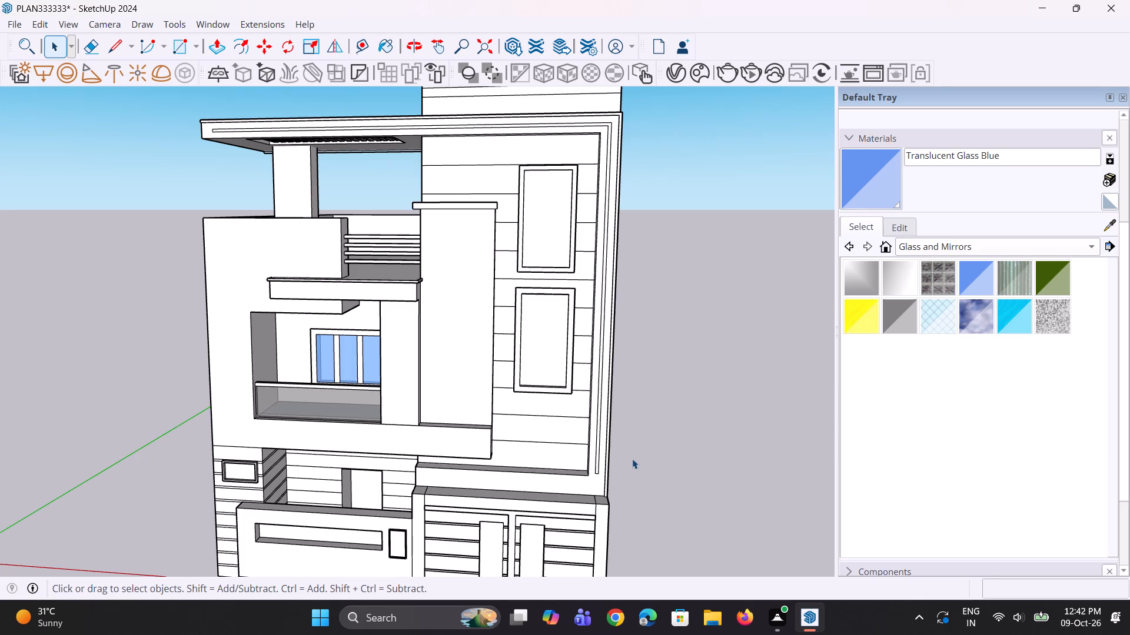
pyautogui.scroll(-7, 241, 180)
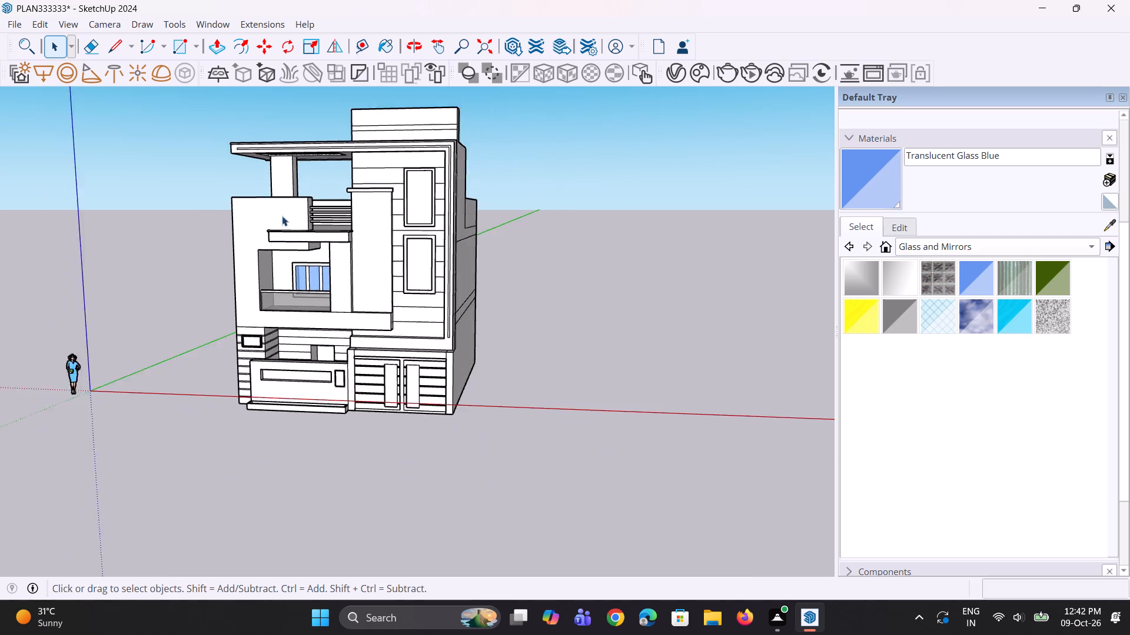
pyautogui.scroll(-1, 282, 216)
pyautogui.moveTo(270, 263); pyautogui.dragTo(325, 253, button='middle')
pyautogui.scroll(-3, 318, 329)
pyautogui.scroll(3, 244, 146)
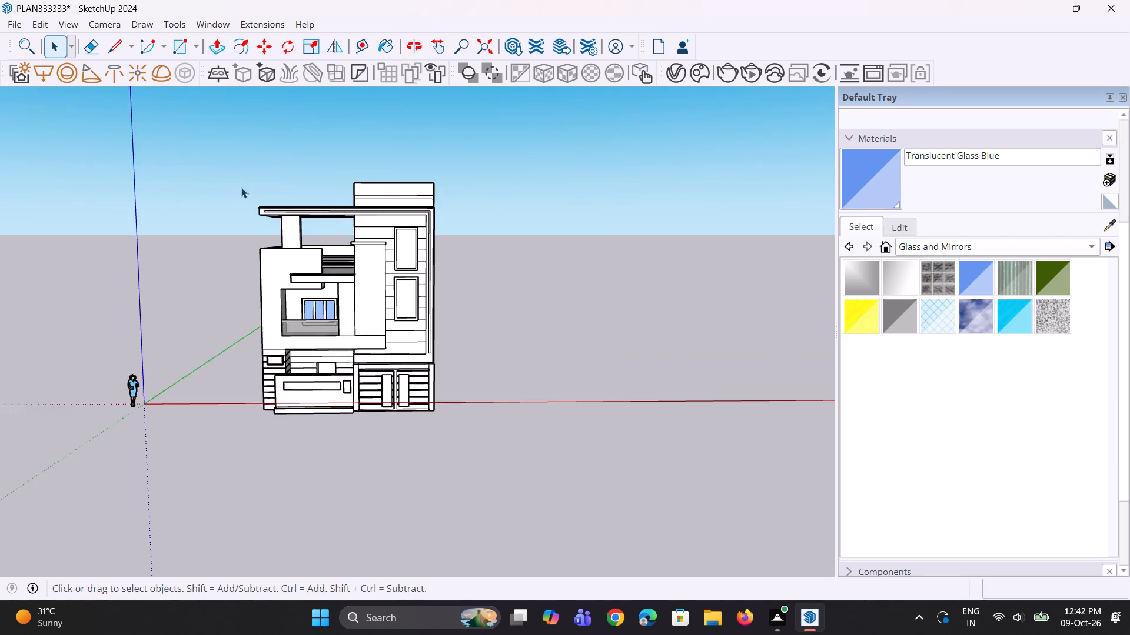
pyautogui.scroll(2, 241, 188)
pyautogui.moveTo(258, 252); pyautogui.dragTo(264, 246, button='middle')
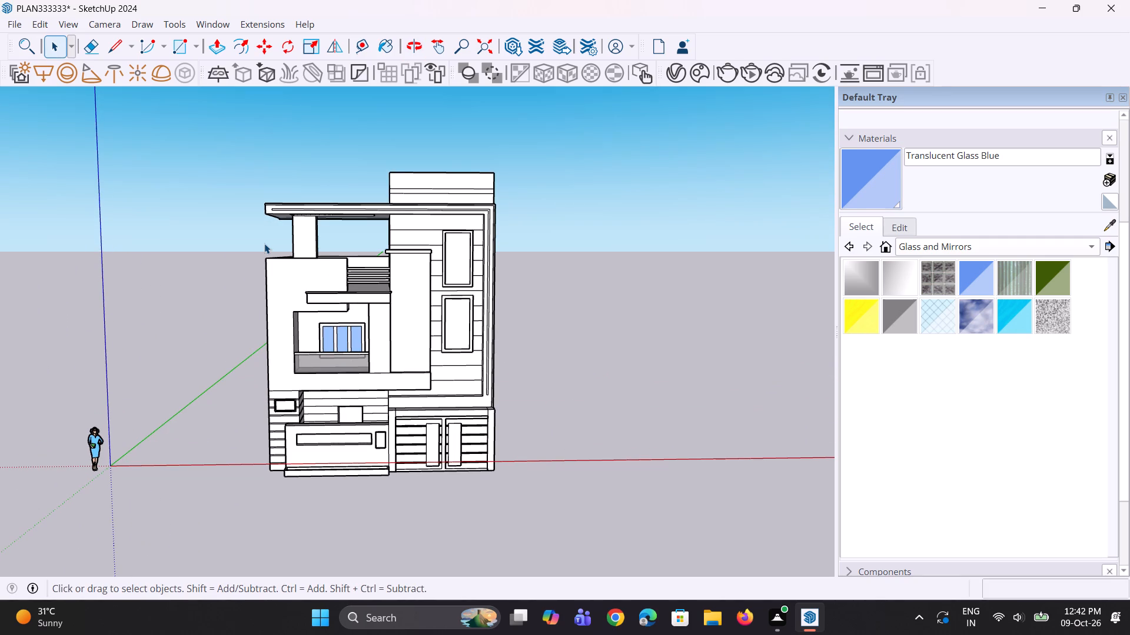
pyautogui.scroll(-3, 324, 283)
pyautogui.moveTo(321, 347); pyautogui.dragTo(323, 323, button='middle')
pyautogui.scroll(2, 279, 321)
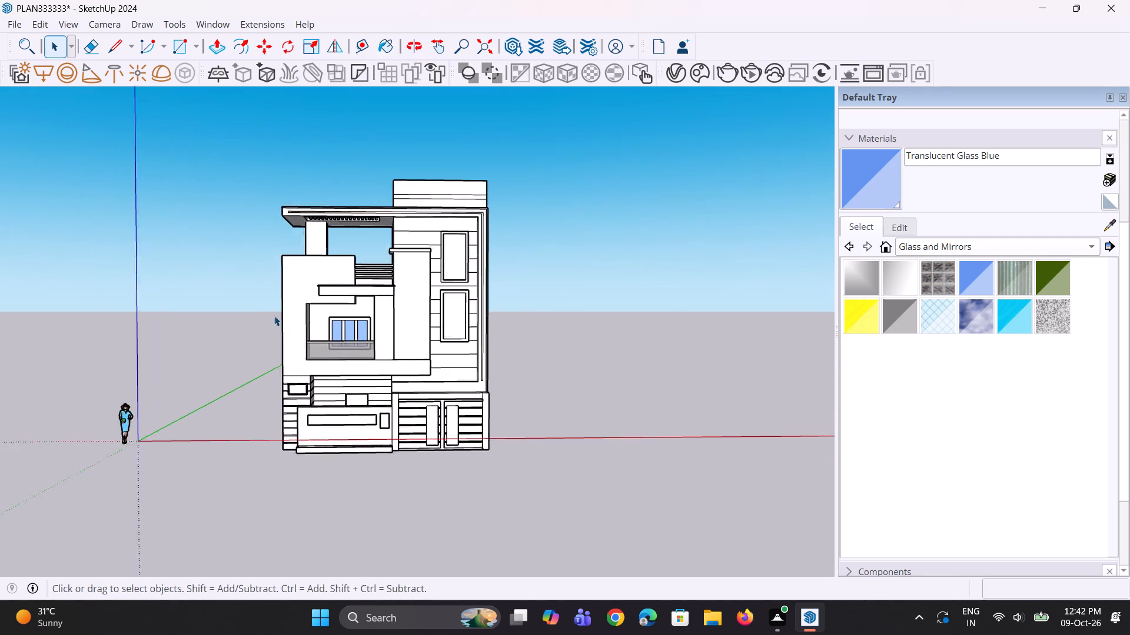
pyautogui.scroll(2, 274, 316)
pyautogui.moveTo(277, 321); pyautogui.dragTo(278, 309, button='middle')
pyautogui.press('space')
pyautogui.press('space')
pyautogui.click(600, 353)
pyautogui.scroll(1, 384, 364)
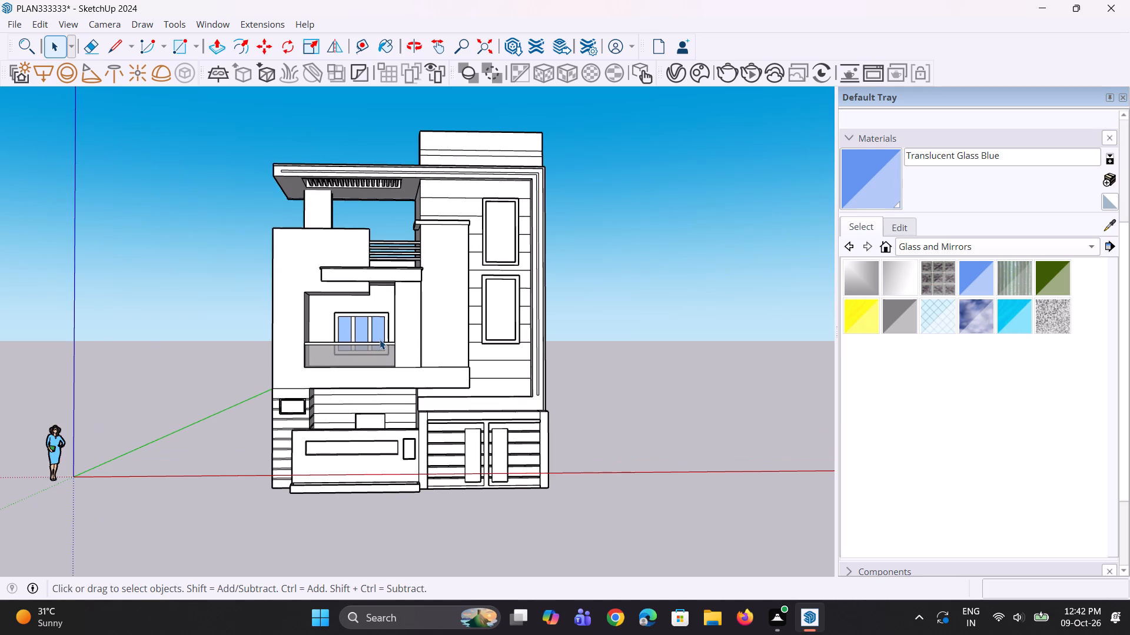
pyautogui.moveTo(383, 380); pyautogui.dragTo(383, 392, button='middle')
pyautogui.scroll(2, 400, 254)
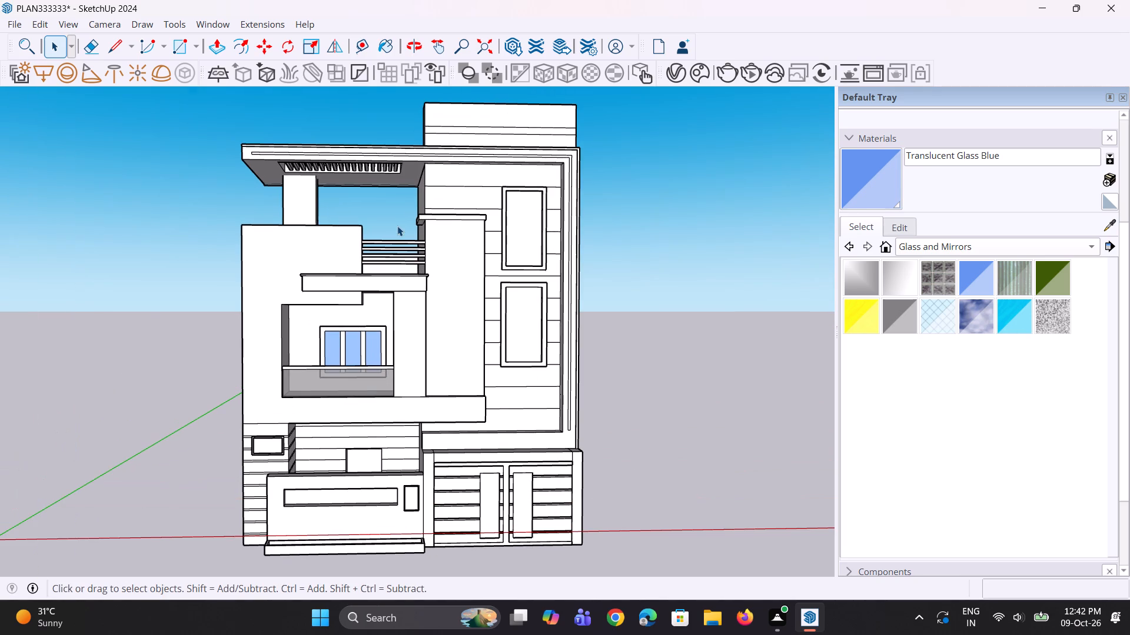
# Examine the front facade again from several distances, covering the roof slab, balcony window and gate.
pyautogui.moveTo(394, 262); pyautogui.dragTo(397, 289, button='middle')
pyautogui.scroll(1, 475, 230)
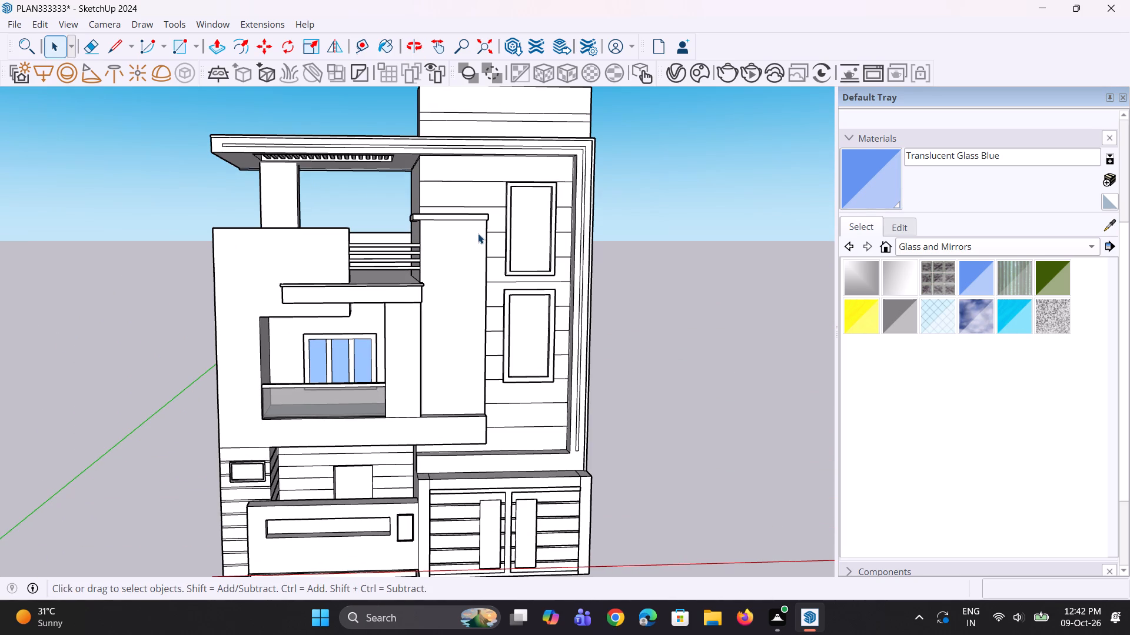
pyautogui.moveTo(451, 289); pyautogui.dragTo(477, 329, button='middle')
pyautogui.scroll(2, 387, 385)
pyautogui.moveTo(380, 423); pyautogui.dragTo(391, 384, button='middle')
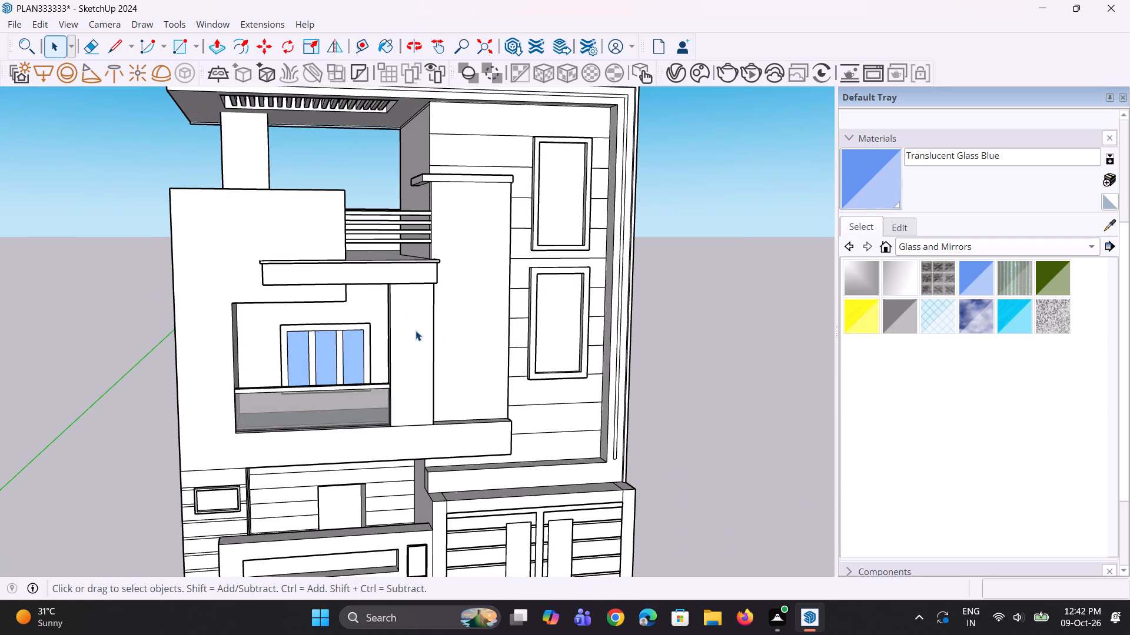
pyautogui.scroll(-3, 476, 179)
pyautogui.moveTo(473, 246); pyautogui.dragTo(443, 239, button='middle')
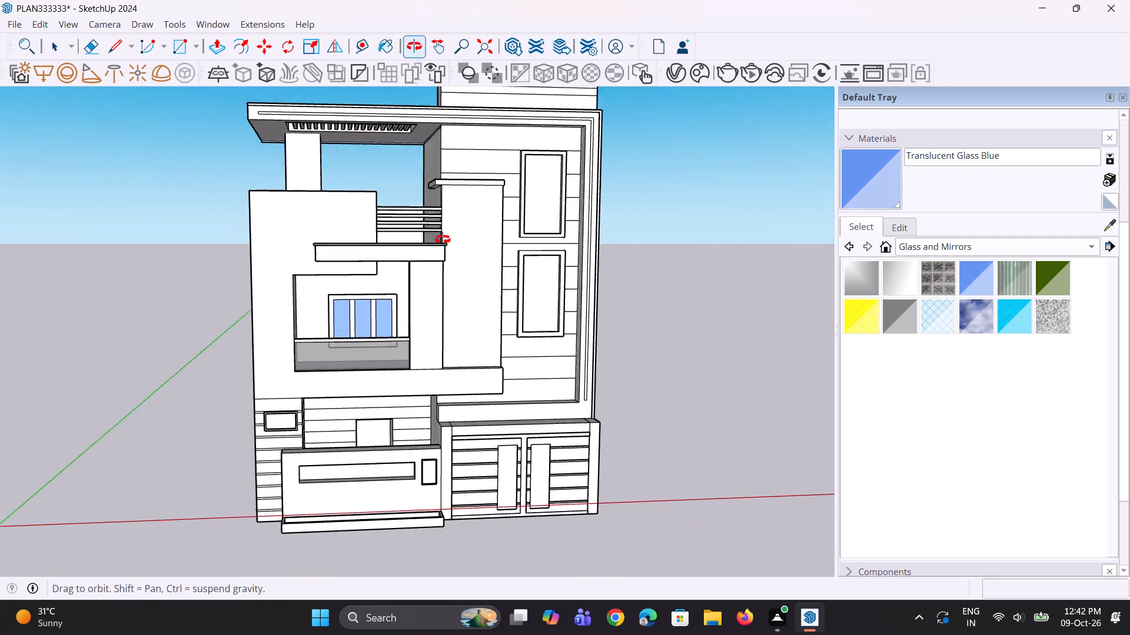
pyautogui.moveTo(443, 239); pyautogui.dragTo(442, 239, button='middle')
pyautogui.scroll(1, 420, 218)
pyautogui.scroll(-1, 423, 228)
pyautogui.moveTo(424, 230); pyautogui.dragTo(443, 231, button='middle')
pyautogui.scroll(-3, 437, 247)
pyautogui.moveTo(364, 275); pyautogui.dragTo(386, 278, button='middle')
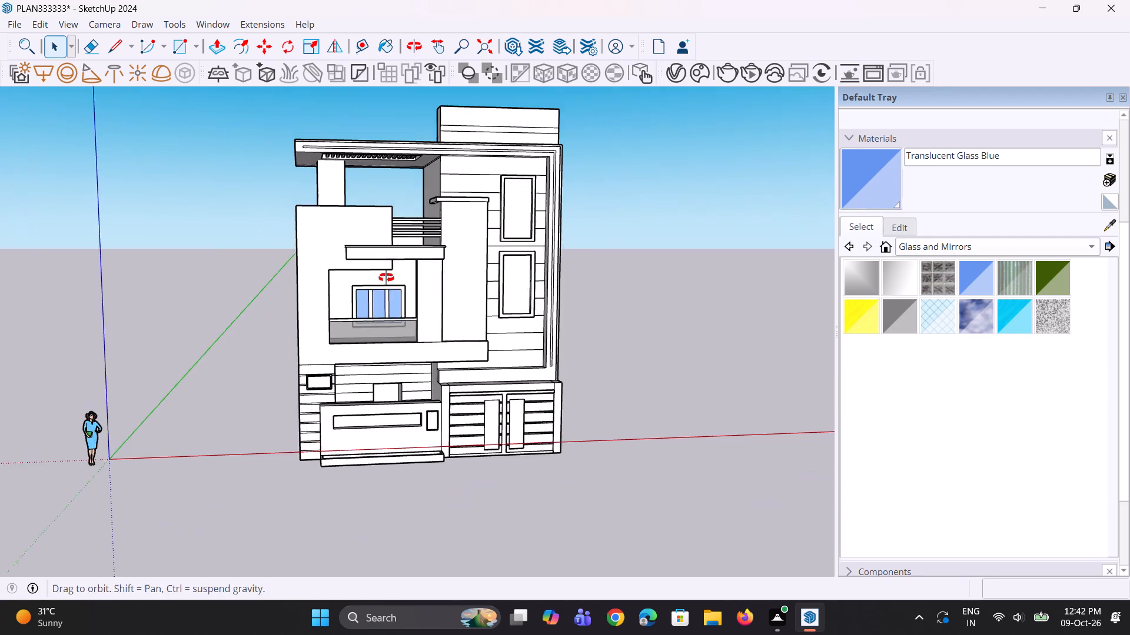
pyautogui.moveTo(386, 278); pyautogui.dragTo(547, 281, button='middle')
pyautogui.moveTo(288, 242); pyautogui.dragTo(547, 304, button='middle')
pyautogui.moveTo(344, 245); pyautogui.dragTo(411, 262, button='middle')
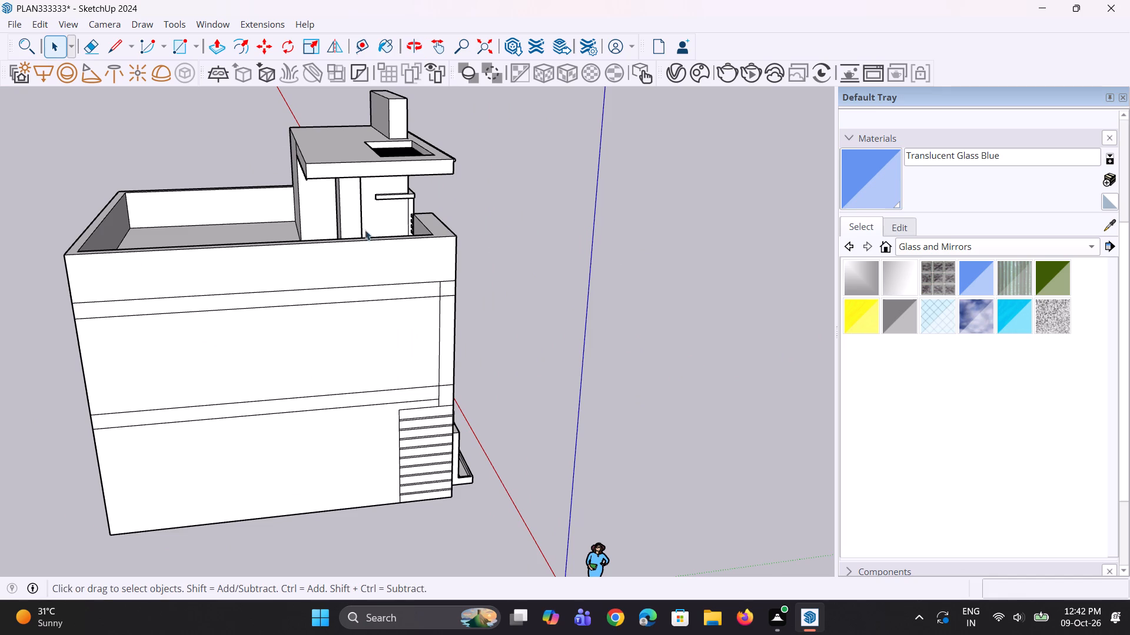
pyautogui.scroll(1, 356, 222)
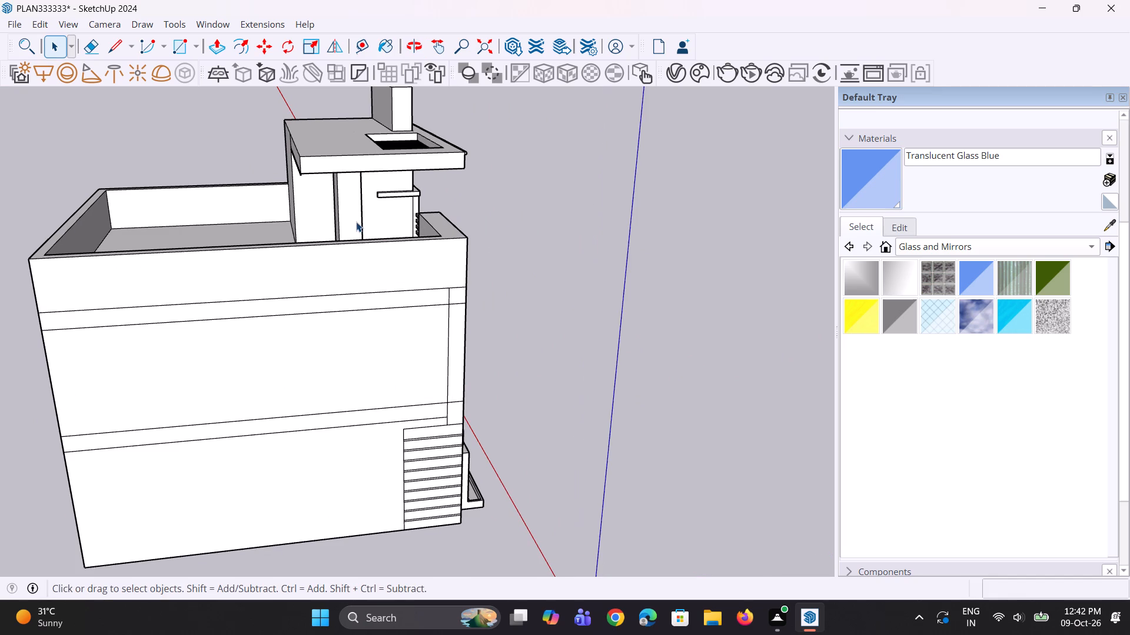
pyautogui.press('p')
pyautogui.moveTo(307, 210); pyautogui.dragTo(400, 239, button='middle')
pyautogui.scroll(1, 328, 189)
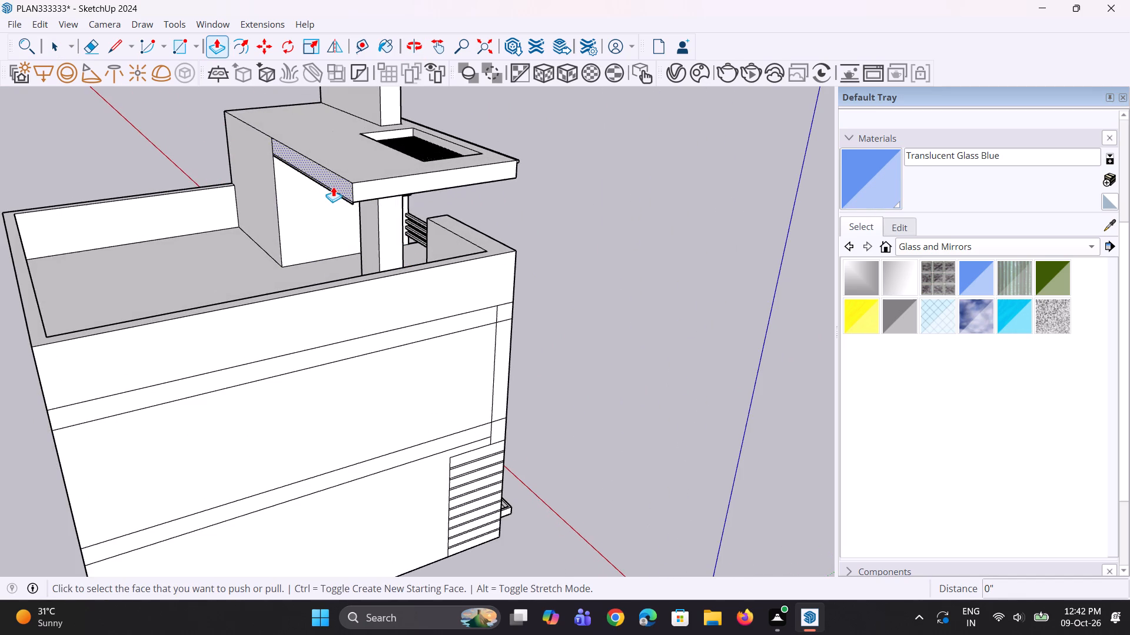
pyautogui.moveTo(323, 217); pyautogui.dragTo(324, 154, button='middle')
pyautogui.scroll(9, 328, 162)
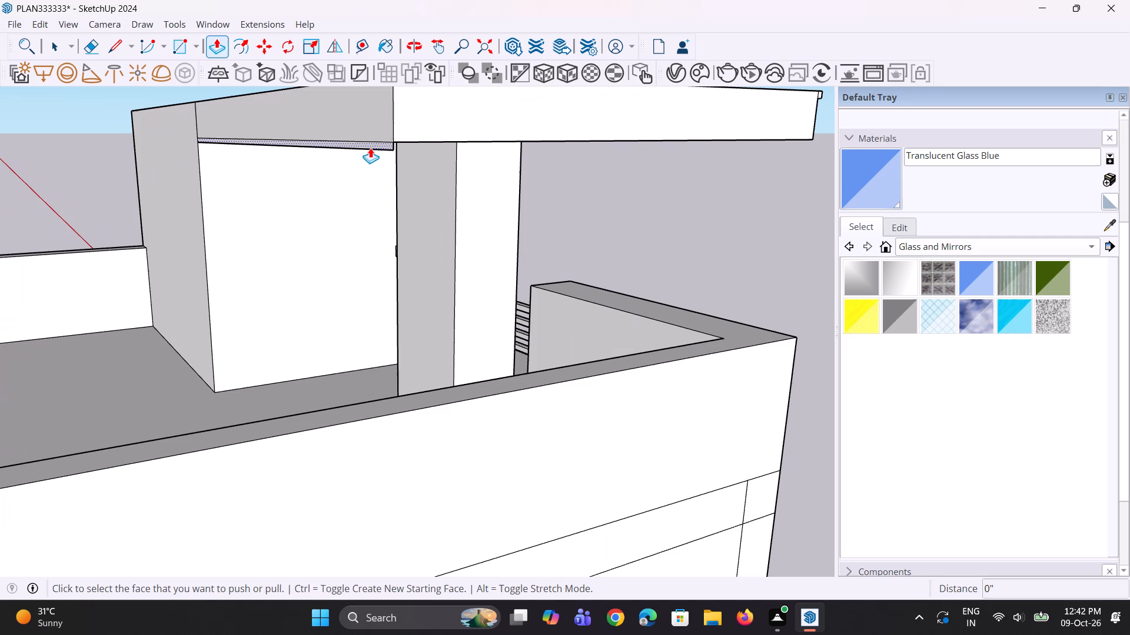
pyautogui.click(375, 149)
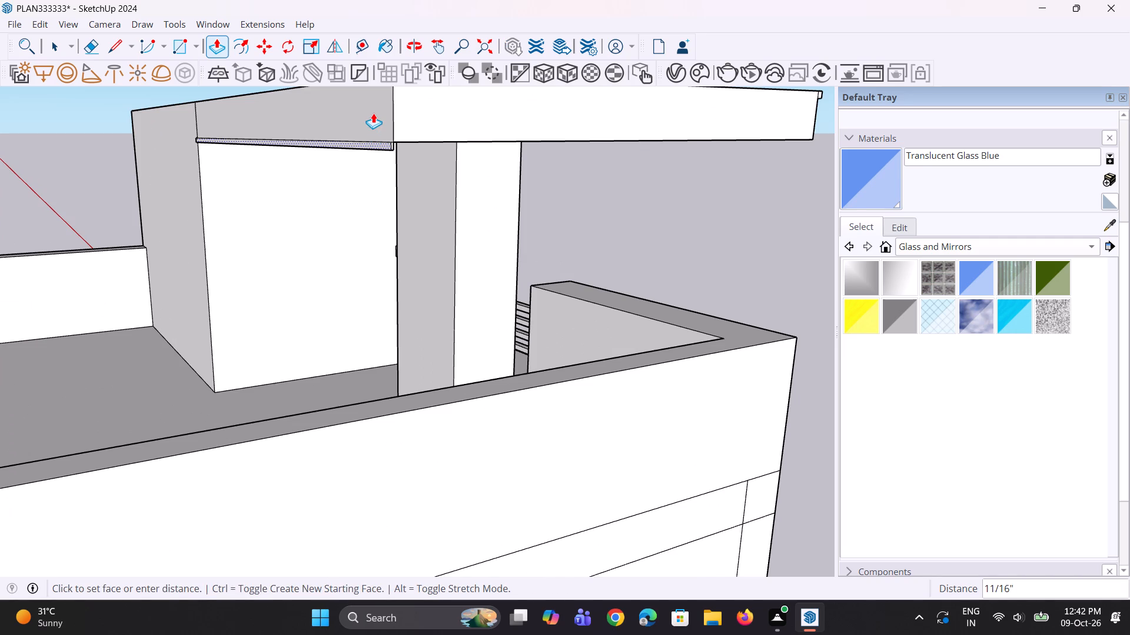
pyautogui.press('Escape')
# Erase the stray edges forming the thin strip along the bottom of the roof slab's rear face, up to its corner.
pyautogui.scroll(-4, 395, 186)
pyautogui.moveTo(374, 192); pyautogui.dragTo(246, 223, button='middle')
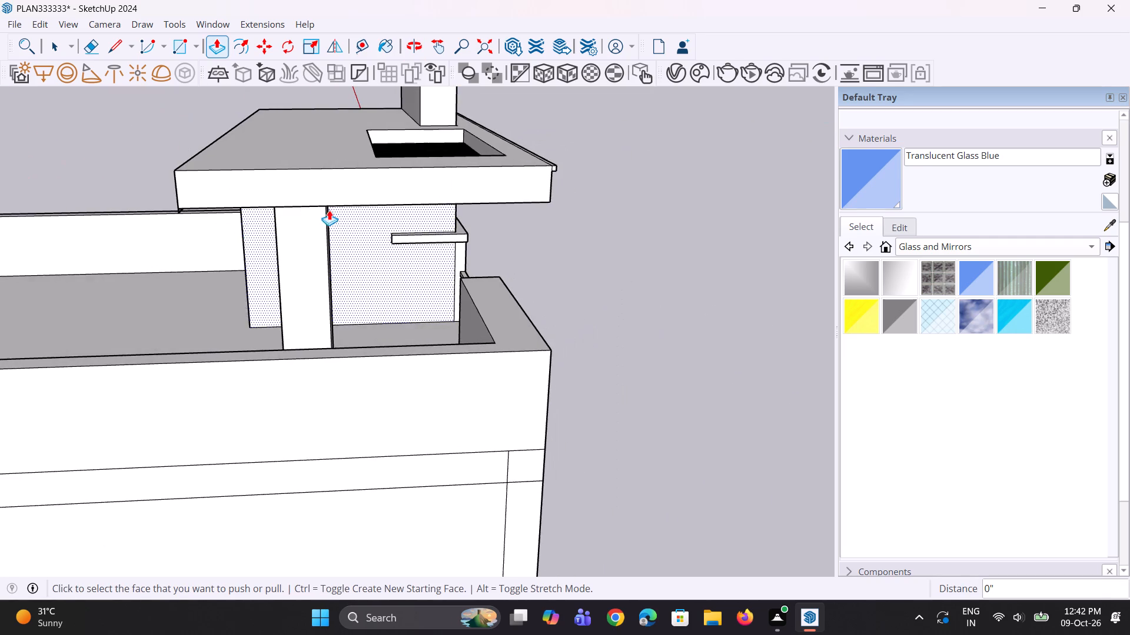
pyautogui.scroll(-4, 481, 158)
pyautogui.moveTo(290, 220); pyautogui.dragTo(263, 158, button='middle')
pyautogui.scroll(10, 262, 158)
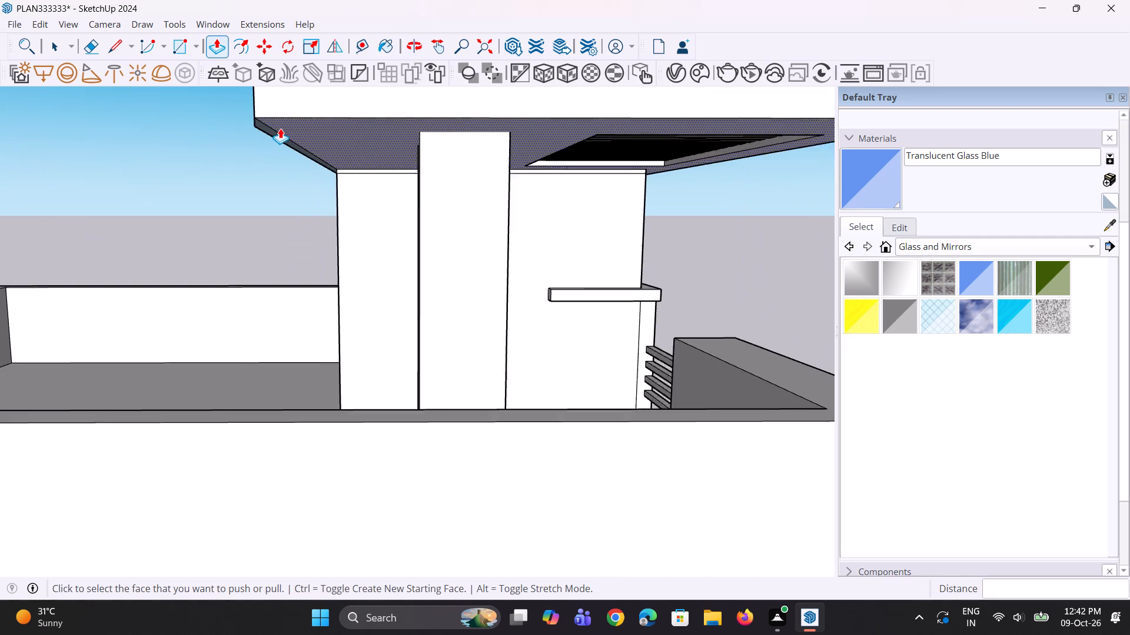
pyautogui.scroll(1, 280, 128)
pyautogui.scroll(2, 260, 185)
pyautogui.press('e')
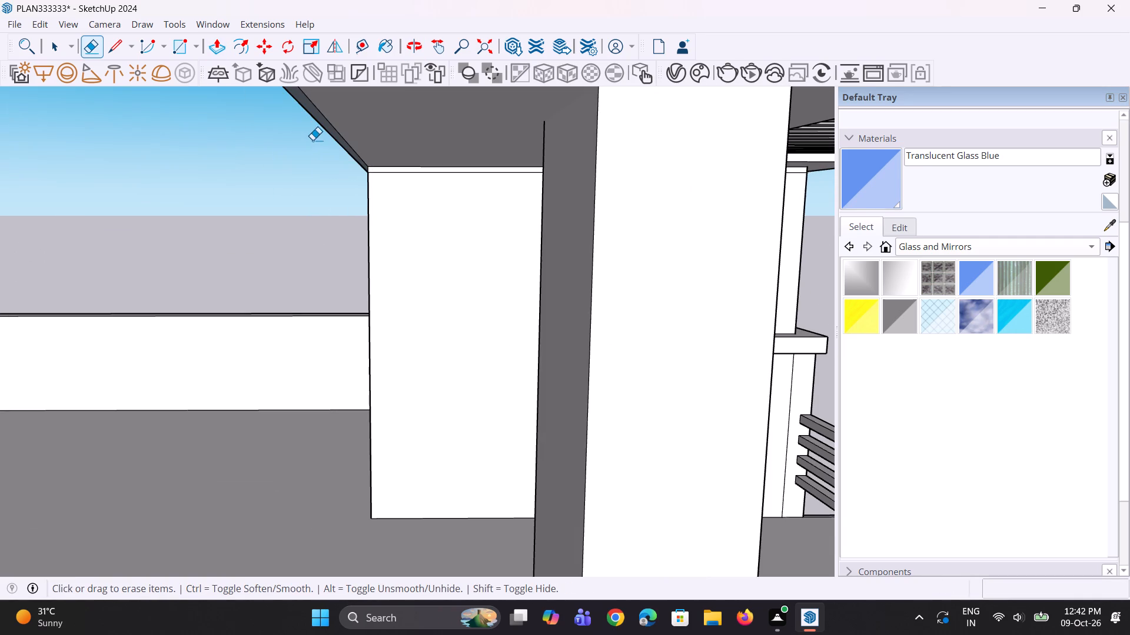
pyautogui.click(321, 128)
pyautogui.scroll(-8, 333, 210)
pyautogui.moveTo(270, 253); pyautogui.dragTo(418, 280, button='middle')
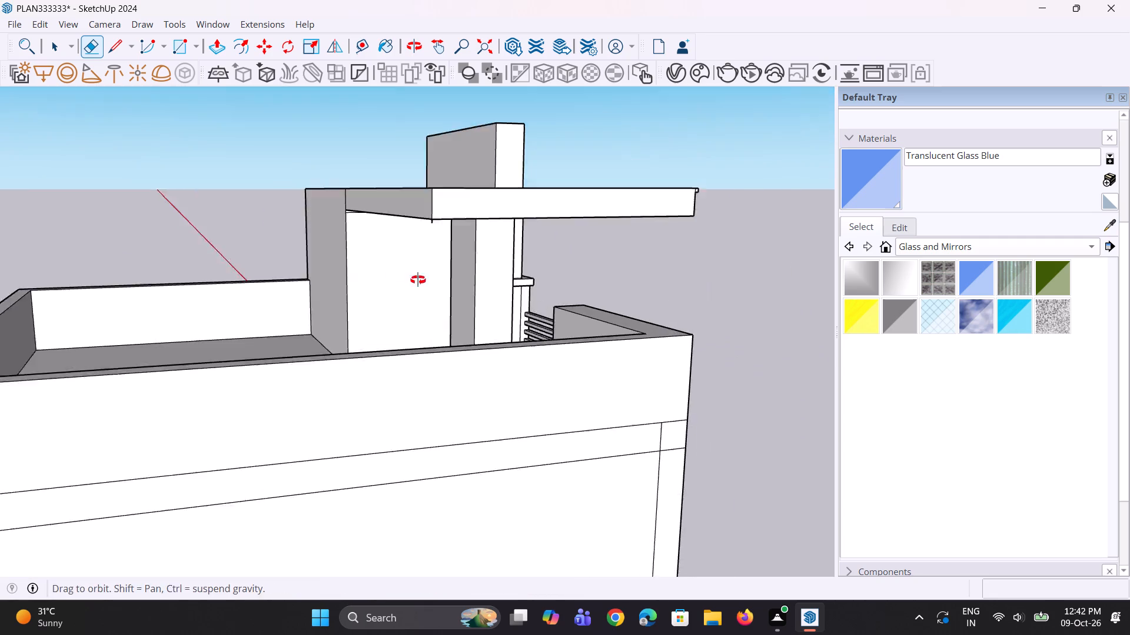
pyautogui.moveTo(418, 280); pyautogui.dragTo(433, 283, button='middle')
pyautogui.scroll(5, 555, 248)
pyautogui.click(499, 248)
# Erase the stray horizontal line across the top of the rooftop room's side wall, just beneath the roof slab.
pyautogui.moveTo(346, 282); pyautogui.dragTo(530, 283, button='middle')
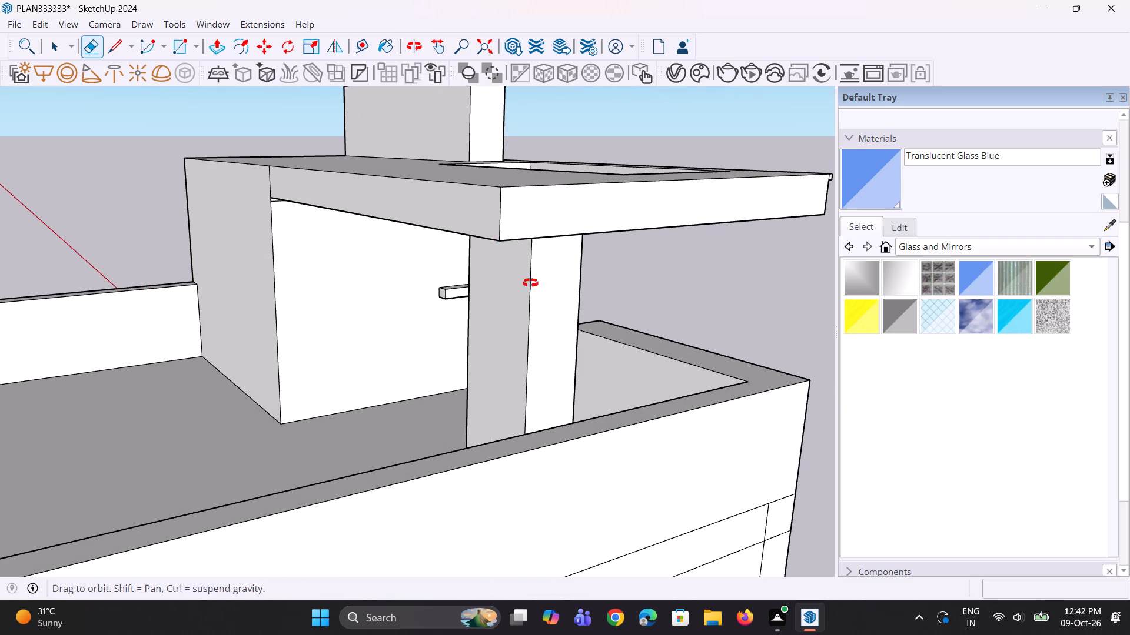
pyautogui.moveTo(530, 283); pyautogui.dragTo(587, 283, button='middle')
pyautogui.scroll(3, 459, 223)
pyautogui.moveTo(413, 248); pyautogui.dragTo(402, 195, button='middle')
pyautogui.moveTo(368, 149); pyautogui.dragTo(359, 189, button='middle')
pyautogui.scroll(5, 357, 189)
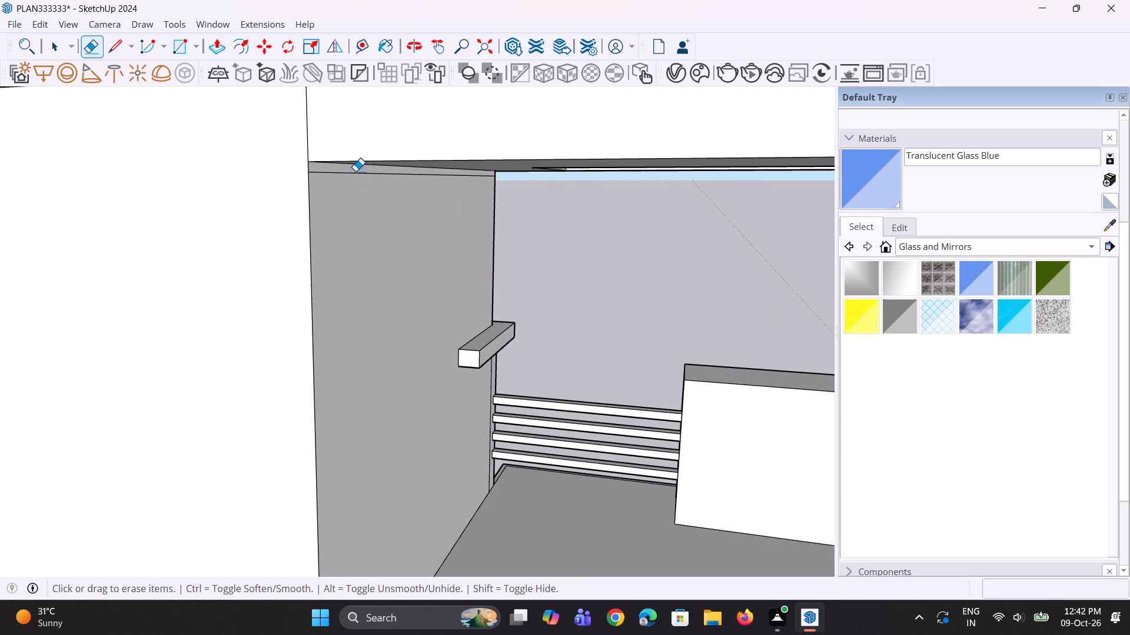
pyautogui.click(355, 172)
# Examine the rooftop room, roof slab and terrace, and the outside of the house from the rear around to the side.
pyautogui.scroll(-4, 355, 224)
pyautogui.moveTo(428, 200); pyautogui.dragTo(436, 118, button='middle')
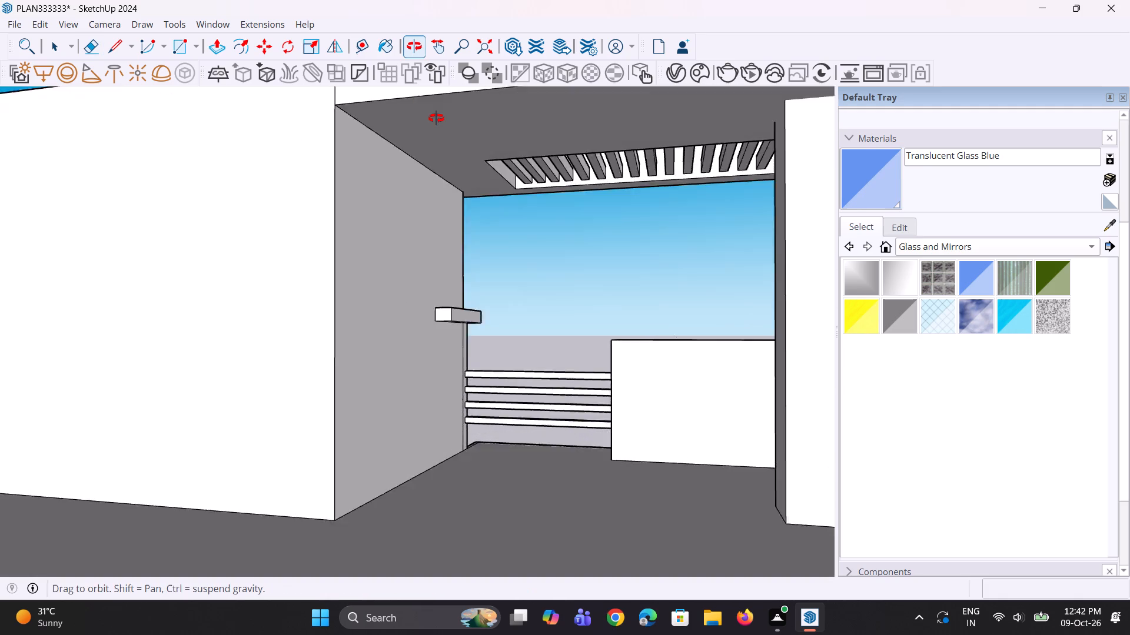
pyautogui.moveTo(436, 118); pyautogui.dragTo(414, 274, button='middle')
pyautogui.scroll(-7, 412, 293)
pyautogui.moveTo(401, 324); pyautogui.dragTo(431, 303, button='middle')
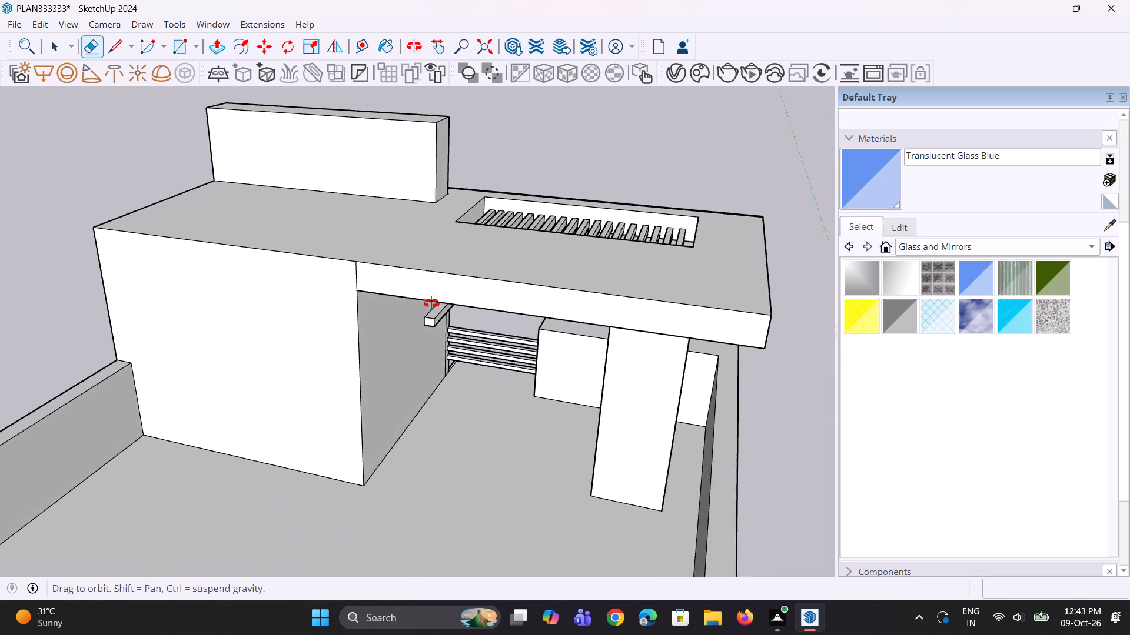
pyautogui.moveTo(431, 303); pyautogui.dragTo(437, 300, button='middle')
pyautogui.scroll(-4, 407, 139)
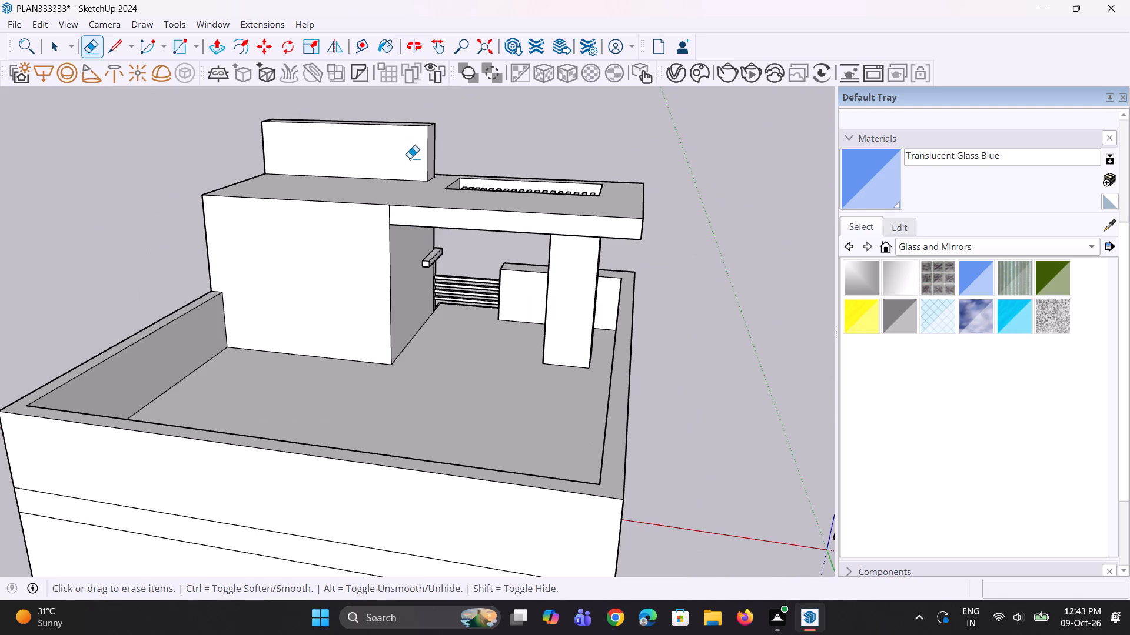
pyautogui.scroll(-2, 461, 298)
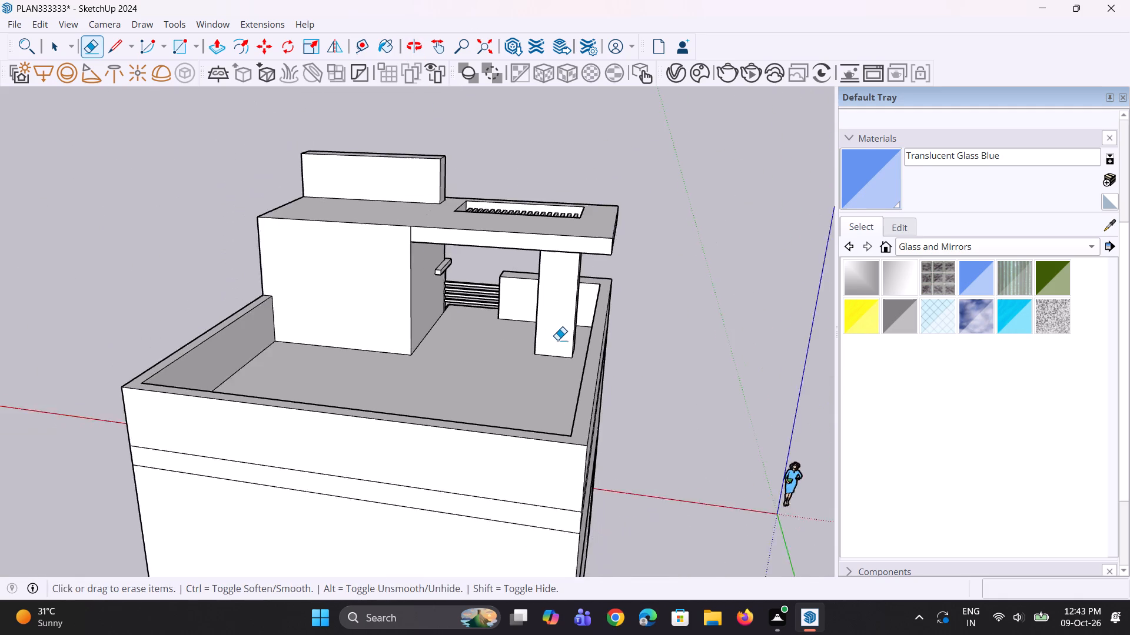
pyautogui.scroll(-4, 557, 340)
pyautogui.moveTo(553, 380); pyautogui.dragTo(511, 366, button='middle')
pyautogui.scroll(-3, 495, 342)
pyautogui.moveTo(526, 346); pyautogui.dragTo(485, 363, button='middle')
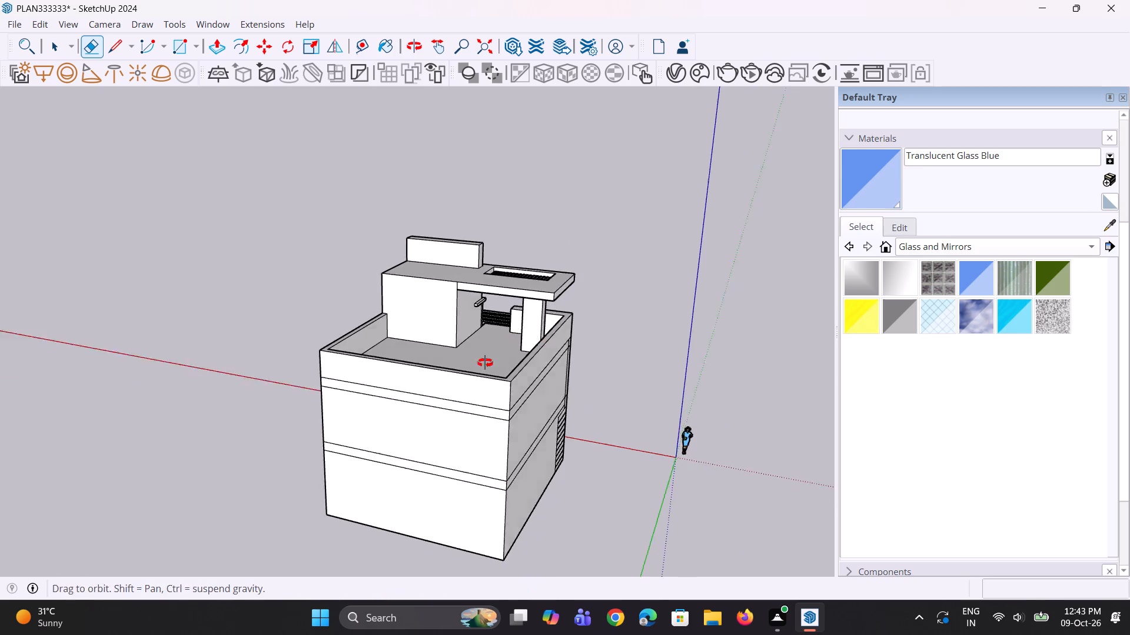
pyautogui.moveTo(485, 363); pyautogui.dragTo(453, 369, button='middle')
pyautogui.scroll(-7, 530, 337)
pyautogui.moveTo(540, 330); pyautogui.dragTo(430, 347, button='middle')
pyautogui.moveTo(468, 352); pyautogui.dragTo(391, 347, button='middle')
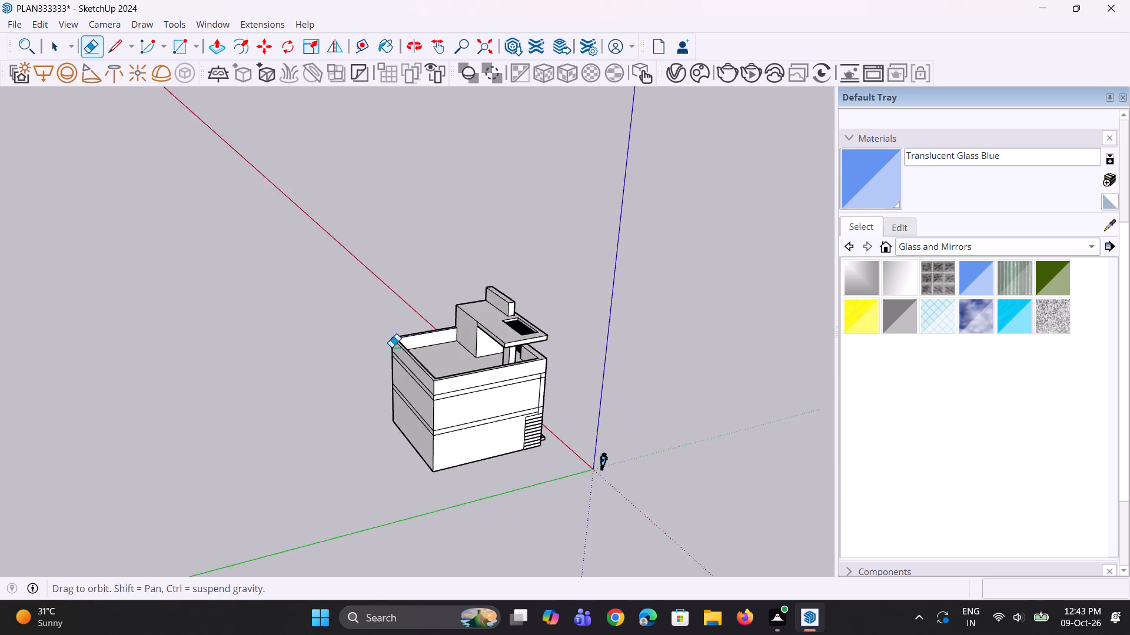
pyautogui.moveTo(470, 350); pyautogui.dragTo(413, 343, button='middle')
pyautogui.moveTo(421, 376); pyautogui.dragTo(354, 352, button='middle')
pyautogui.moveTo(423, 412); pyautogui.dragTo(355, 375, button='middle')
pyautogui.moveTo(600, 402); pyautogui.dragTo(535, 382, button='middle')
# Examine the upper front corner of the house, including the parapet, terrace column, roof slab and banded side wall.
pyautogui.scroll(2, 511, 388)
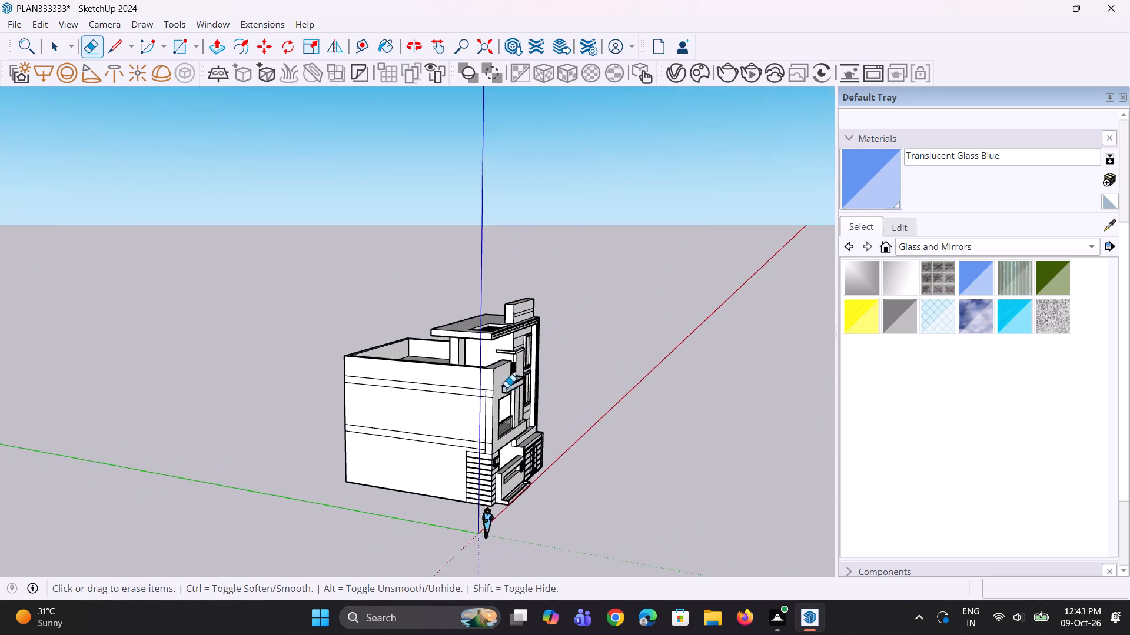
pyautogui.scroll(5, 507, 387)
pyautogui.moveTo(501, 386); pyautogui.dragTo(497, 409, button='middle')
pyautogui.scroll(2, 497, 409)
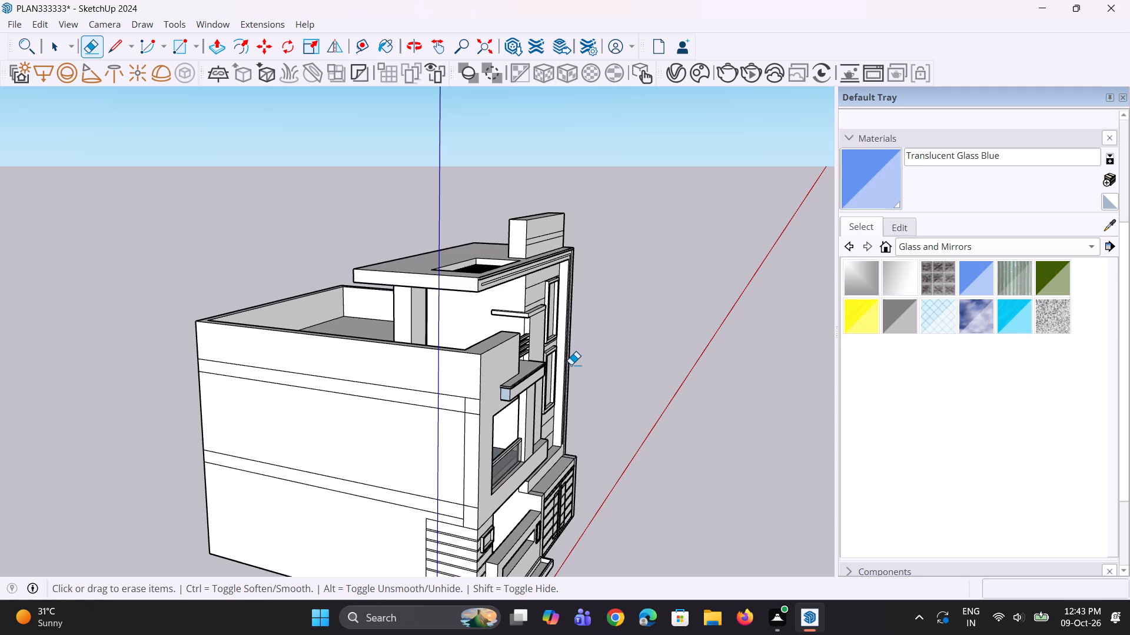
pyautogui.scroll(-3, 539, 356)
pyautogui.moveTo(534, 369); pyautogui.dragTo(507, 403, button='middle')
pyautogui.press('space')
pyautogui.press('p')
pyautogui.scroll(1, 513, 406)
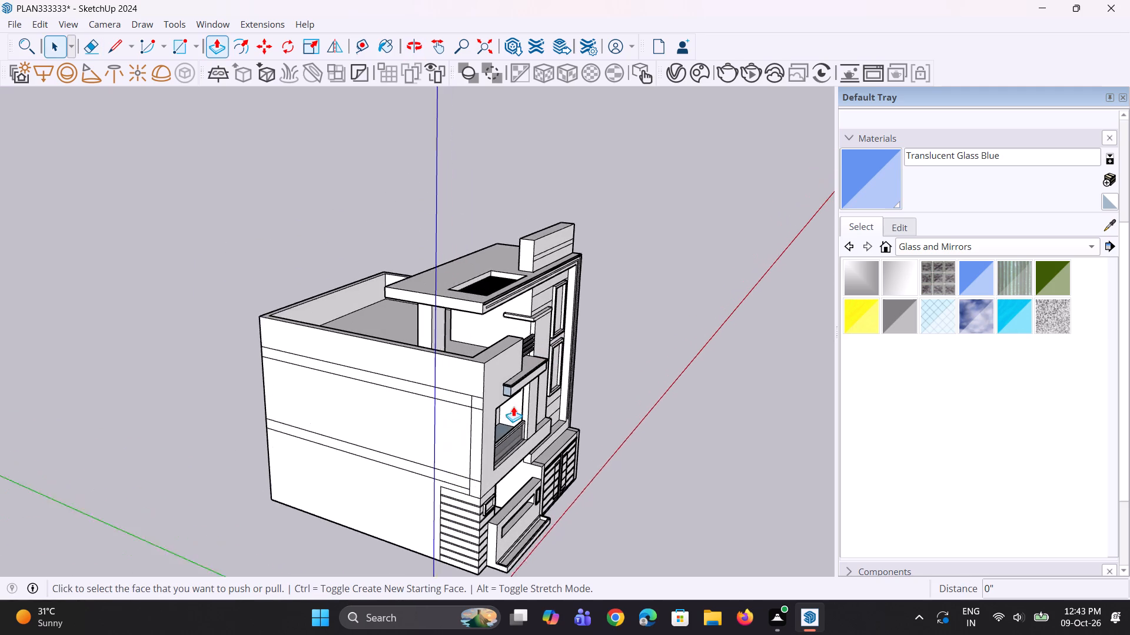
pyautogui.scroll(1, 513, 406)
pyautogui.scroll(2, 363, 239)
pyautogui.scroll(2, 404, 287)
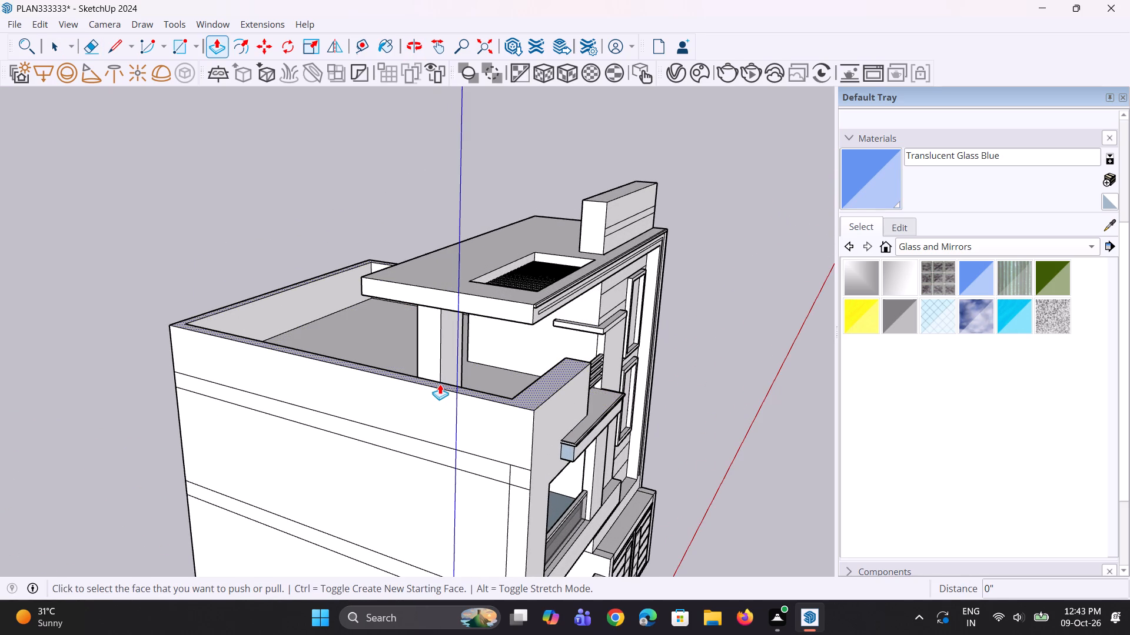
pyautogui.scroll(-4, 498, 378)
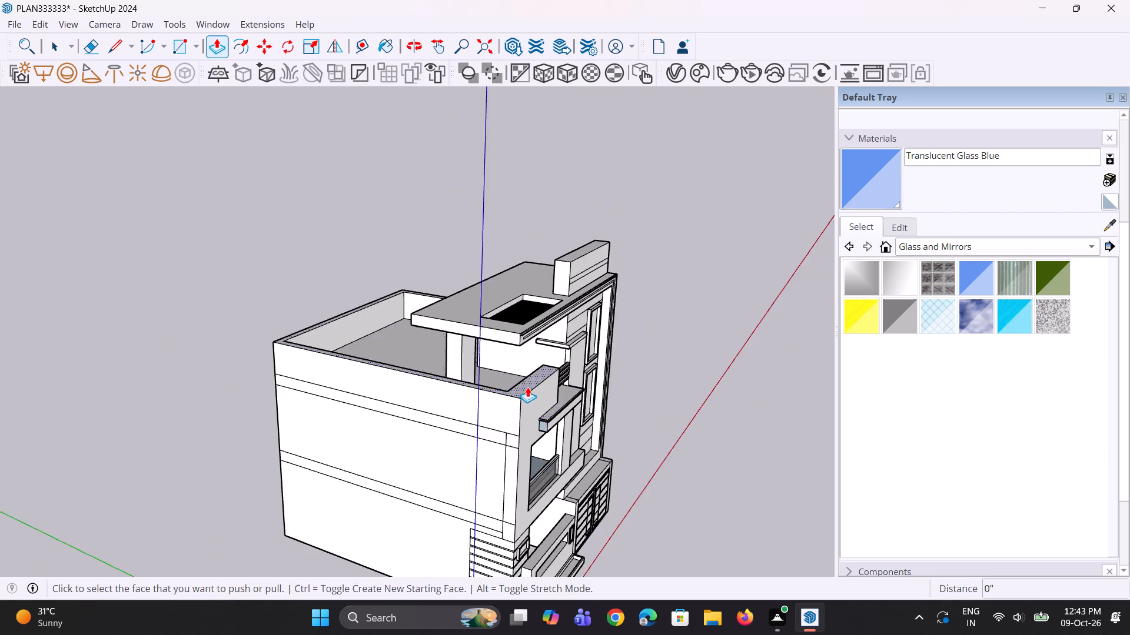
pyautogui.moveTo(529, 387); pyautogui.dragTo(476, 357, button='middle')
pyautogui.moveTo(533, 401); pyautogui.dragTo(434, 366, button='middle')
pyautogui.scroll(2, 436, 369)
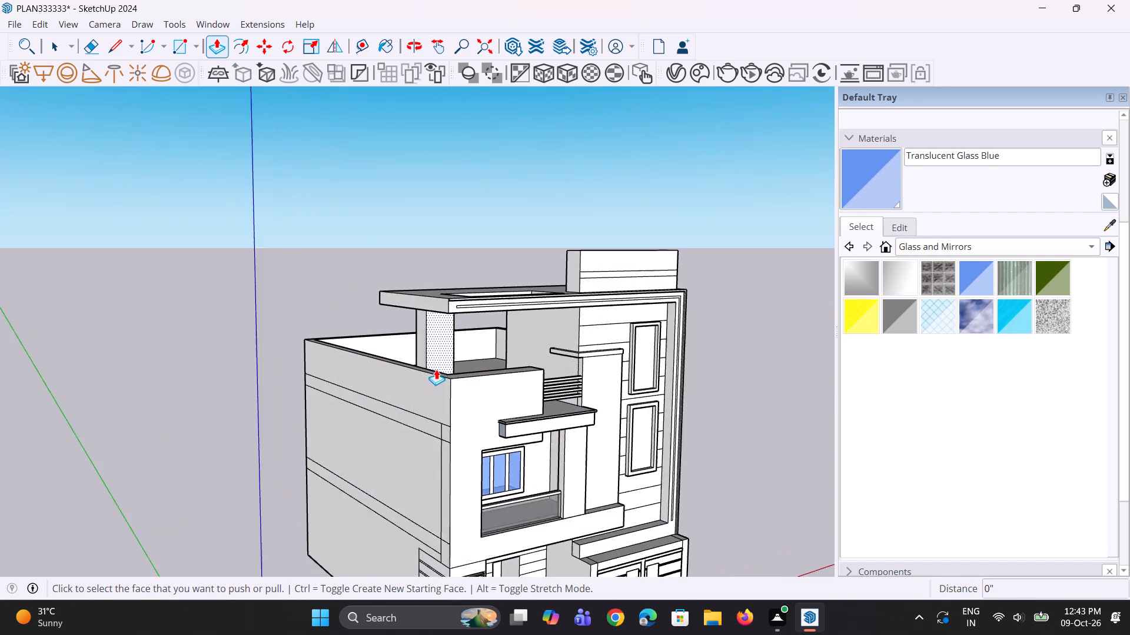
pyautogui.scroll(1, 529, 380)
pyautogui.moveTo(530, 380); pyautogui.dragTo(484, 361, button='middle')
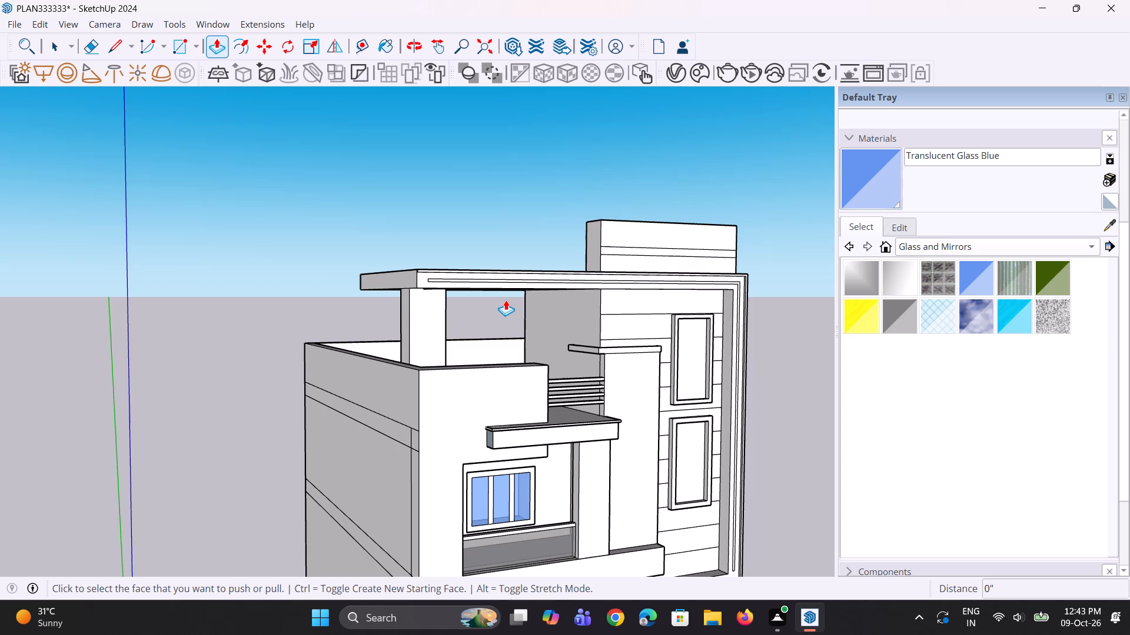
pyautogui.scroll(-3, 530, 290)
pyautogui.moveTo(540, 305); pyautogui.dragTo(541, 312, button='middle')
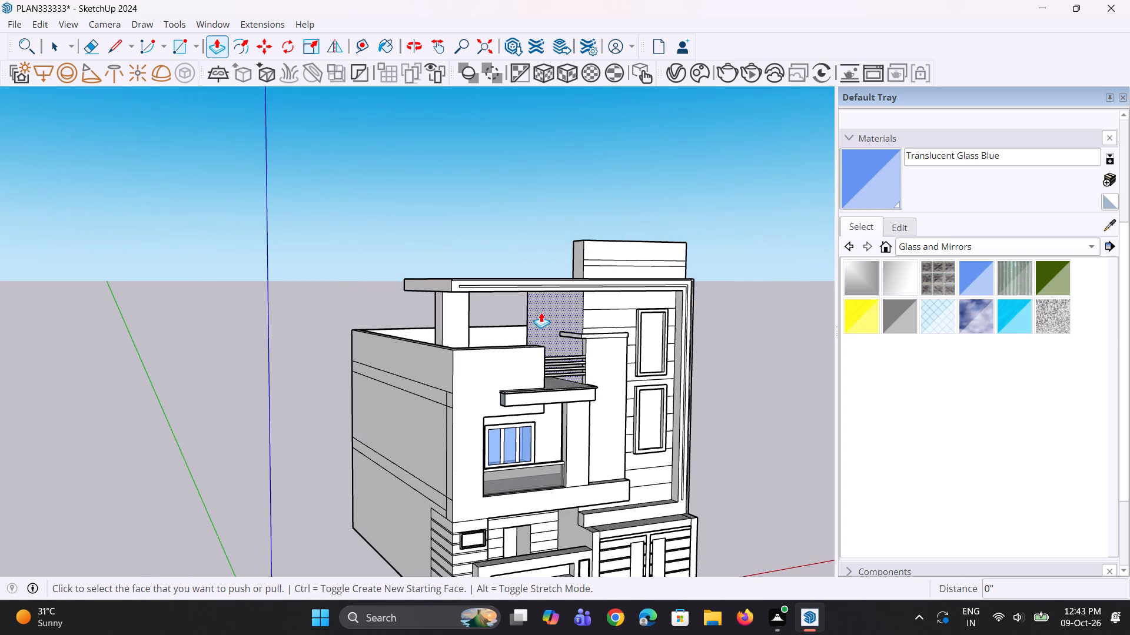
# Erase the short vertical and horizontal line segments where the side wall's upper band meets the vertical strip at the front corner.
pyautogui.scroll(3, 460, 433)
pyautogui.moveTo(451, 437); pyautogui.dragTo(526, 431, button='middle')
pyautogui.scroll(6, 449, 415)
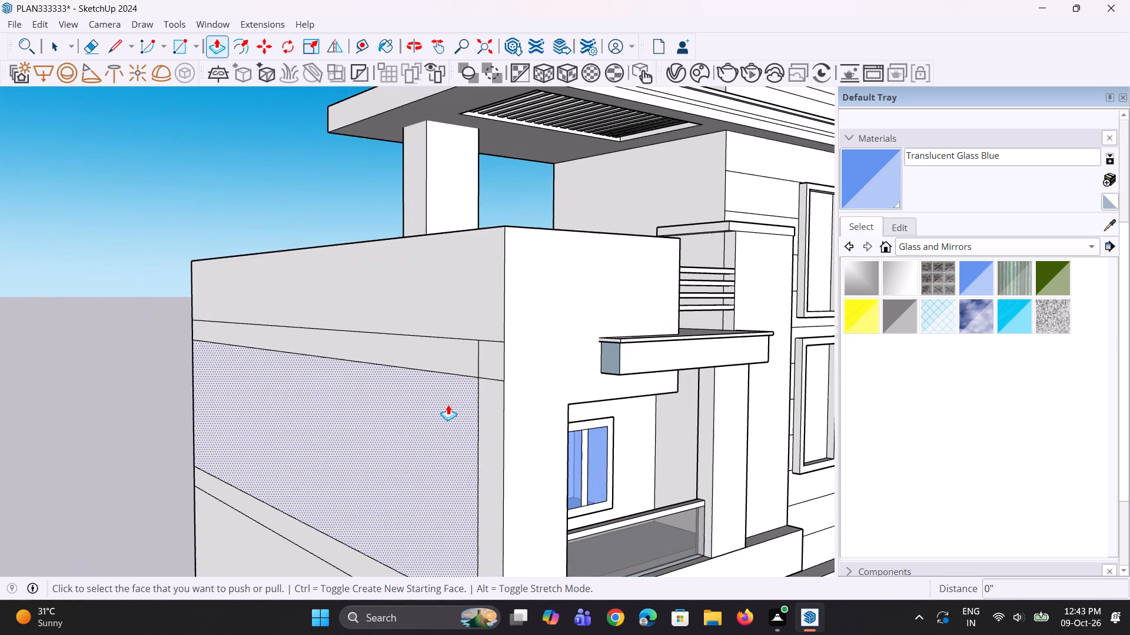
pyautogui.press('e')
pyautogui.click(496, 385)
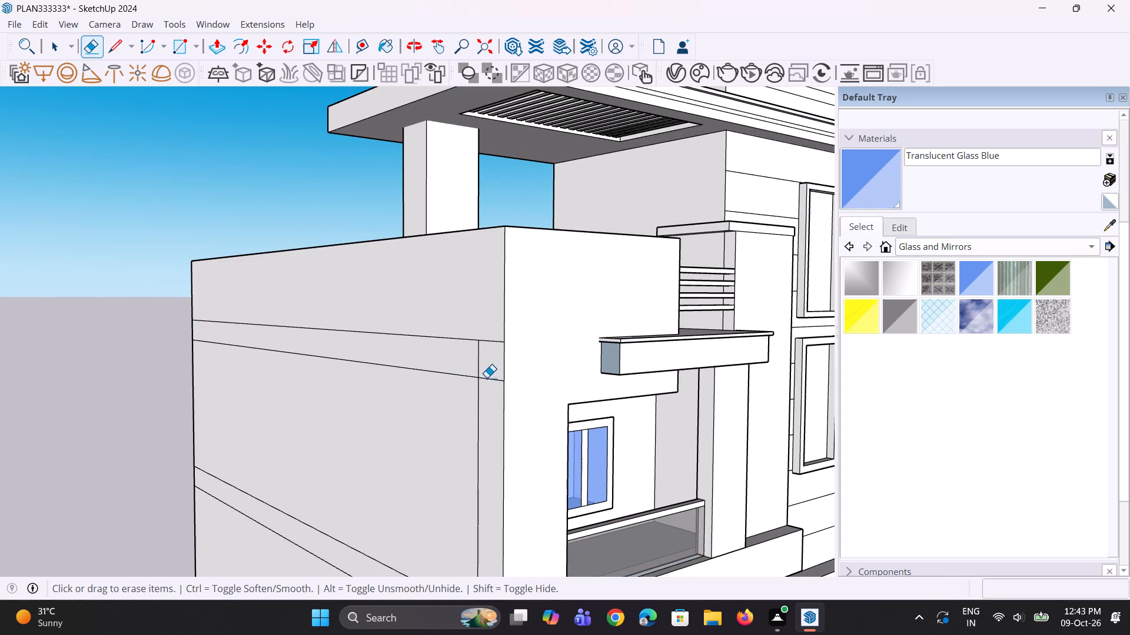
pyautogui.click(478, 359)
pyautogui.click(498, 380)
pyautogui.scroll(-4, 483, 396)
pyautogui.moveTo(493, 384); pyautogui.dragTo(483, 374, button='middle')
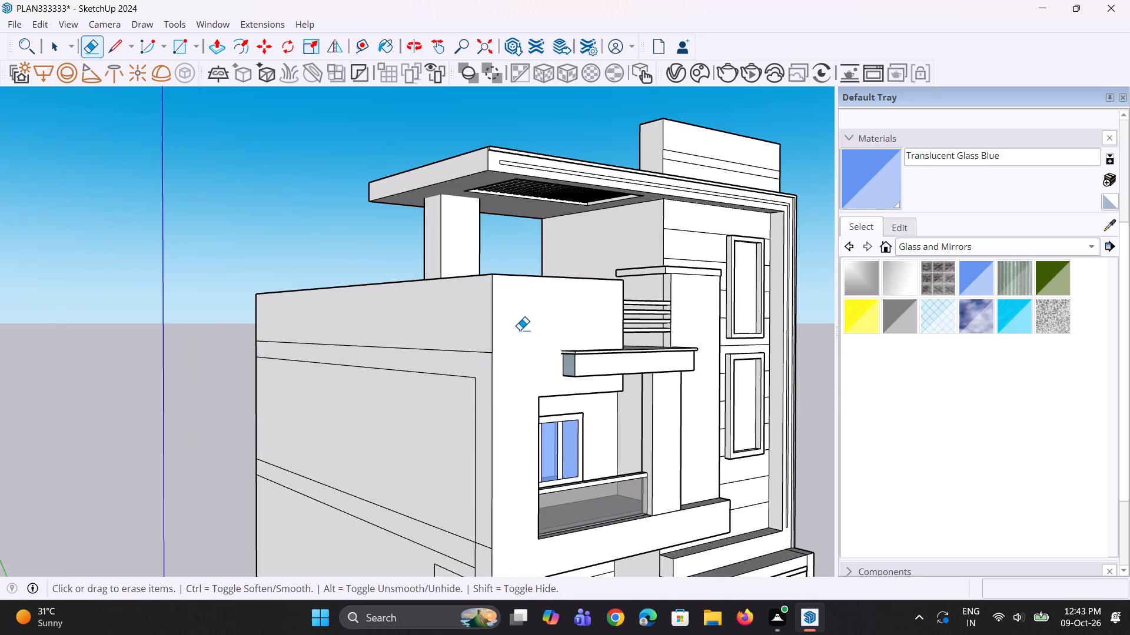
pyautogui.scroll(-3, 525, 337)
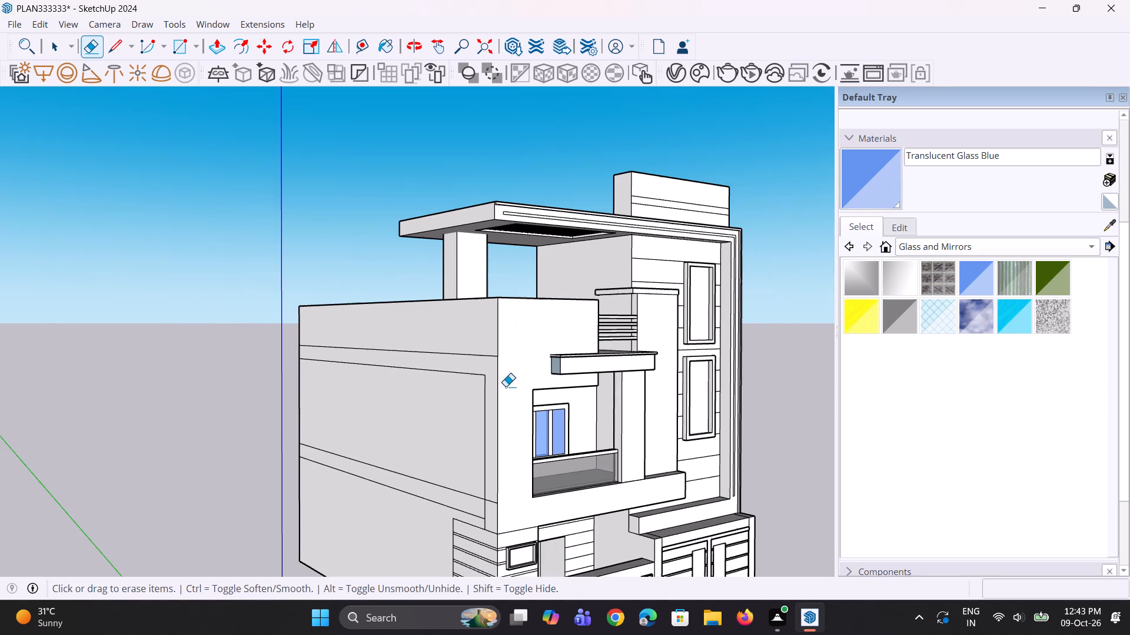
# Examine the front facade and banded side wall, orbiting from eye level down to a low view from beneath the house.
pyautogui.press('space')
pyautogui.press('space')
pyautogui.moveTo(746, 425); pyautogui.dragTo(686, 432, button='middle')
pyautogui.click(796, 419)
pyautogui.scroll(-4, 497, 336)
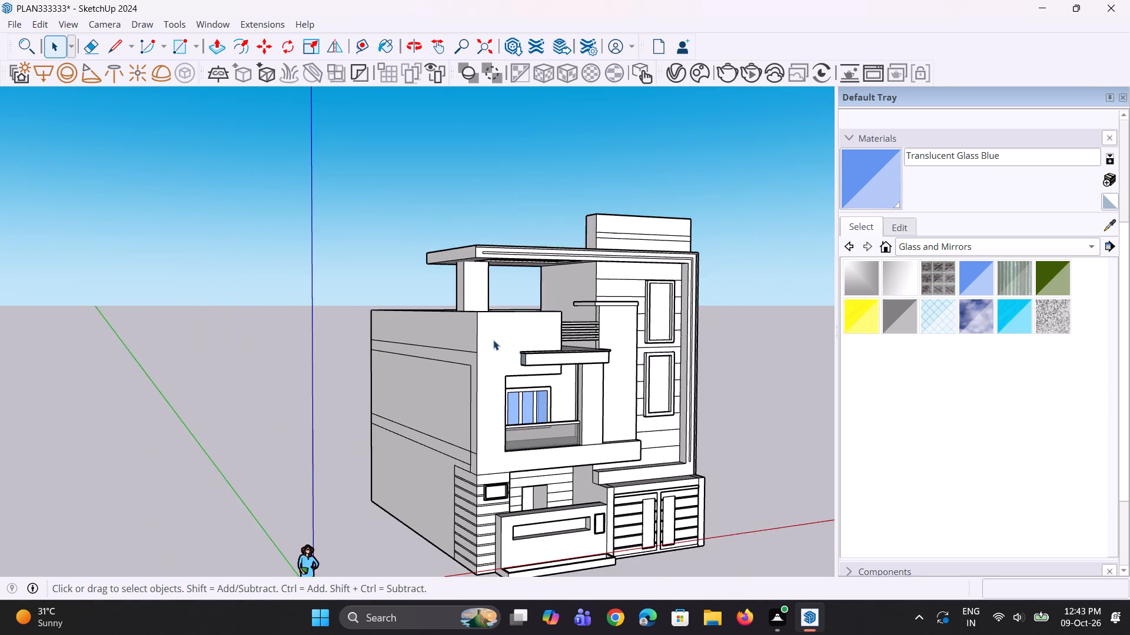
pyautogui.moveTo(497, 344); pyautogui.dragTo(463, 357, button='middle')
pyautogui.scroll(2, 530, 367)
pyautogui.moveTo(559, 355); pyautogui.dragTo(561, 337, button='middle')
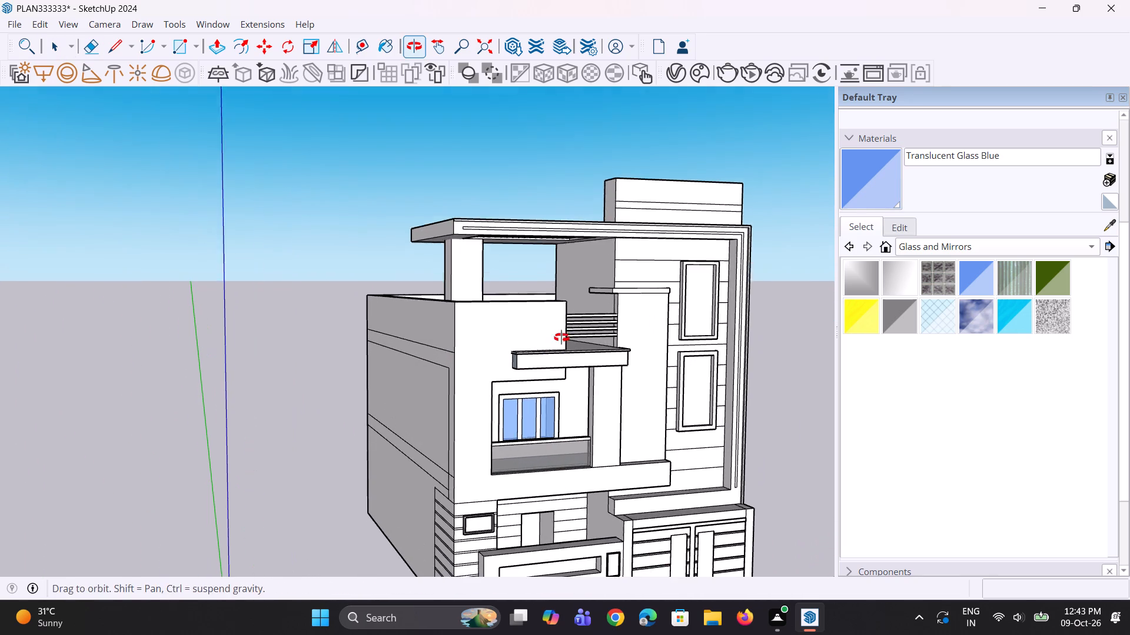
pyautogui.moveTo(561, 337); pyautogui.dragTo(562, 326, button='middle')
pyautogui.scroll(-4, 594, 342)
pyautogui.moveTo(606, 355); pyautogui.dragTo(616, 345, button='middle')
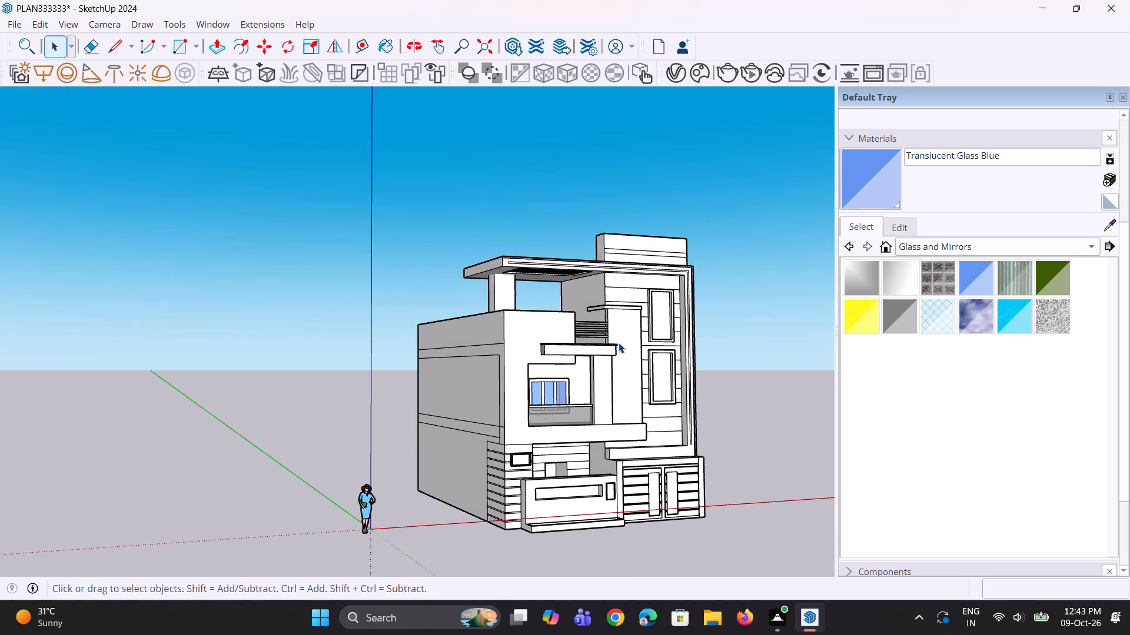
pyautogui.scroll(-2, 619, 343)
pyautogui.scroll(-2, 584, 380)
pyautogui.moveTo(586, 410); pyautogui.dragTo(591, 332, button='middle')
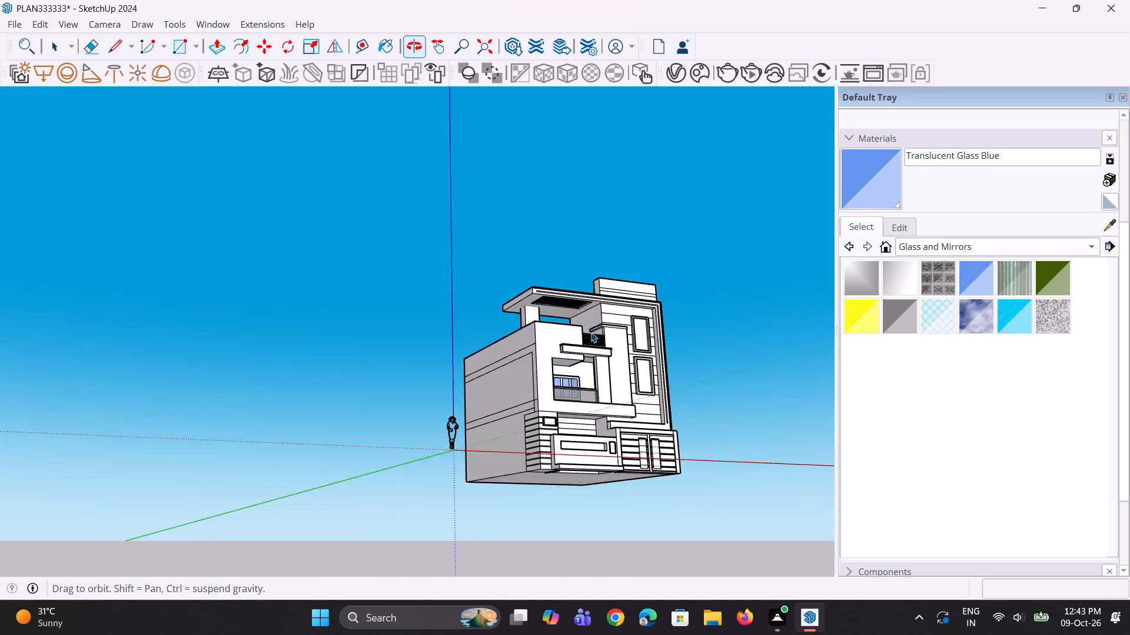
pyautogui.moveTo(591, 332); pyautogui.dragTo(591, 333, button='middle')
# Push/pull the ceiling face of the ground-floor recess beneath the balcony by 2 1/4".
pyautogui.scroll(1, 606, 389)
pyautogui.moveTo(606, 389); pyautogui.dragTo(596, 348, button='middle')
pyautogui.scroll(7, 567, 418)
pyautogui.moveTo(577, 435); pyautogui.dragTo(573, 456, button='middle')
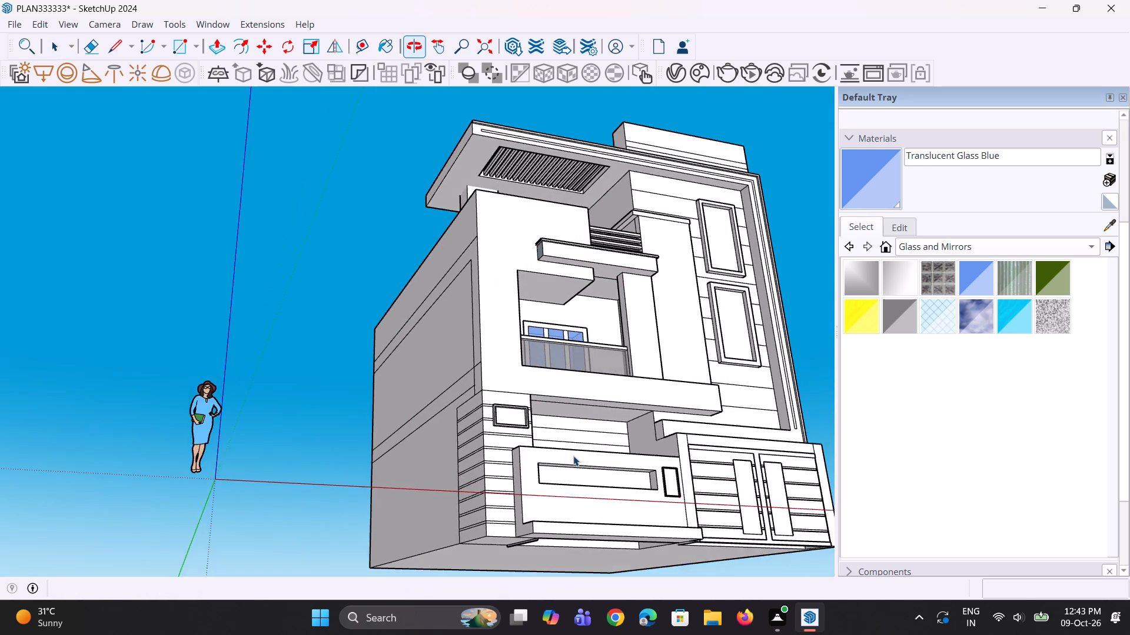
pyautogui.scroll(7, 573, 456)
pyautogui.press('p')
pyautogui.click(616, 386)
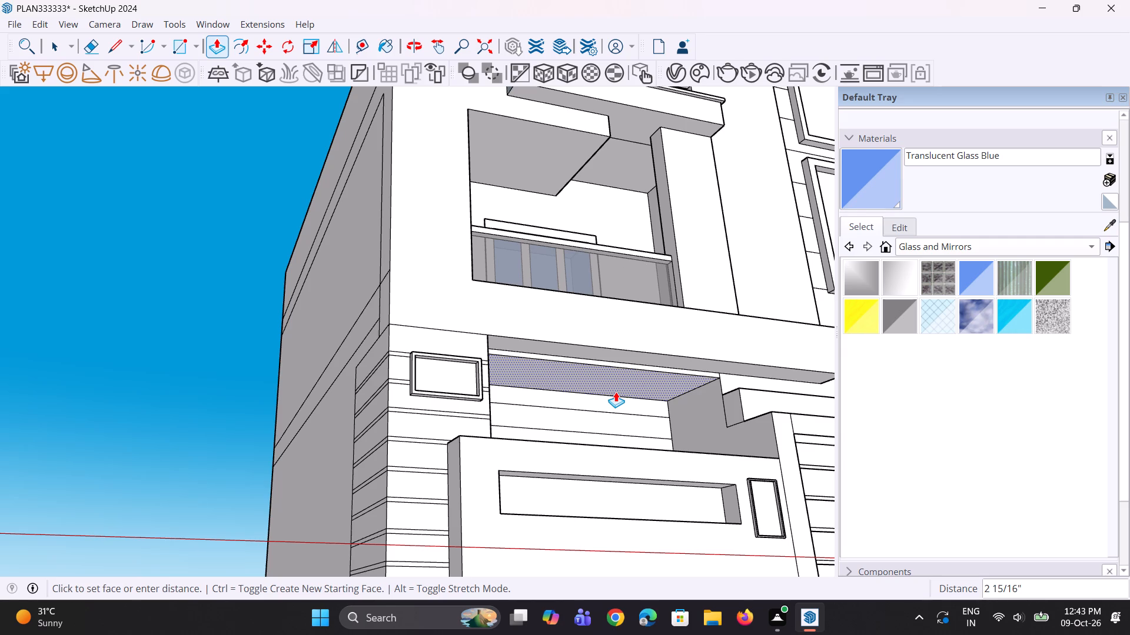
pyautogui.click(617, 390)
# Push/pull the thin strip face along the top of the ground-floor recess, just under the balcony band, by 1' 7 1/4".
pyautogui.scroll(-3, 470, 405)
pyautogui.moveTo(703, 414); pyautogui.dragTo(603, 454, button='middle')
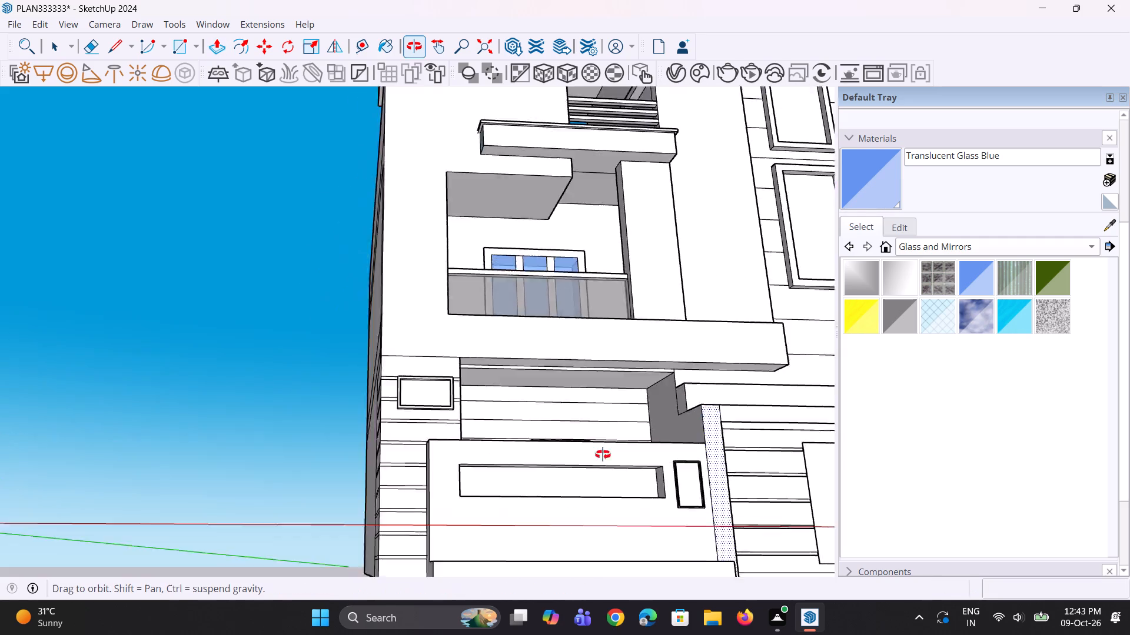
pyautogui.moveTo(603, 454); pyautogui.dragTo(585, 496, button='middle')
pyautogui.scroll(2, 621, 446)
pyautogui.moveTo(620, 446); pyautogui.dragTo(541, 433, button='middle')
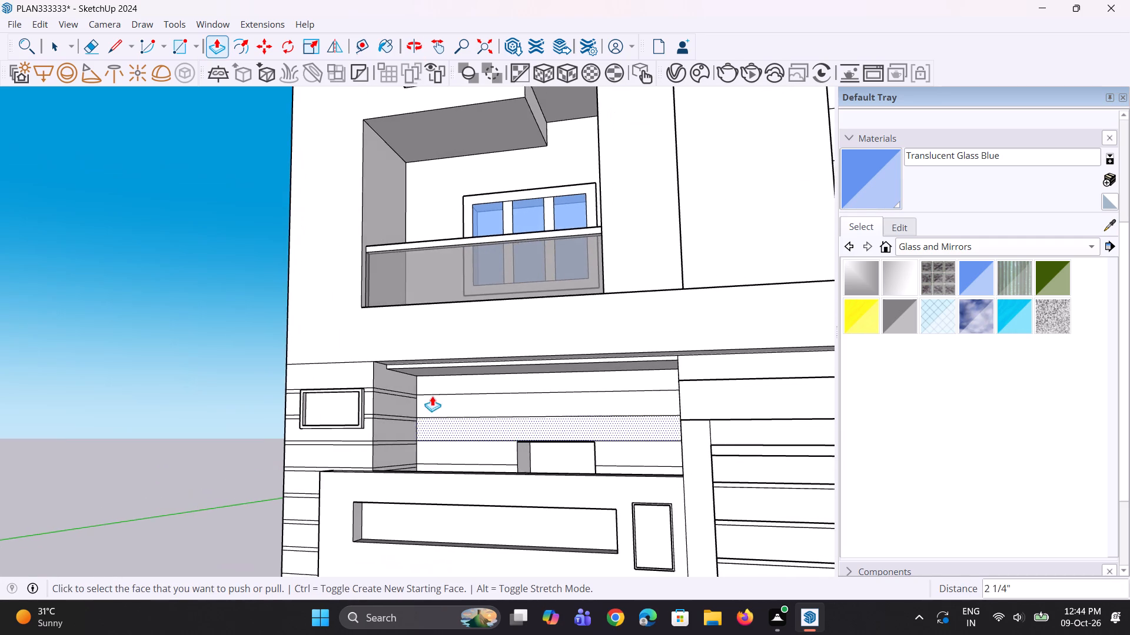
pyautogui.scroll(5, 418, 383)
pyautogui.click(406, 360)
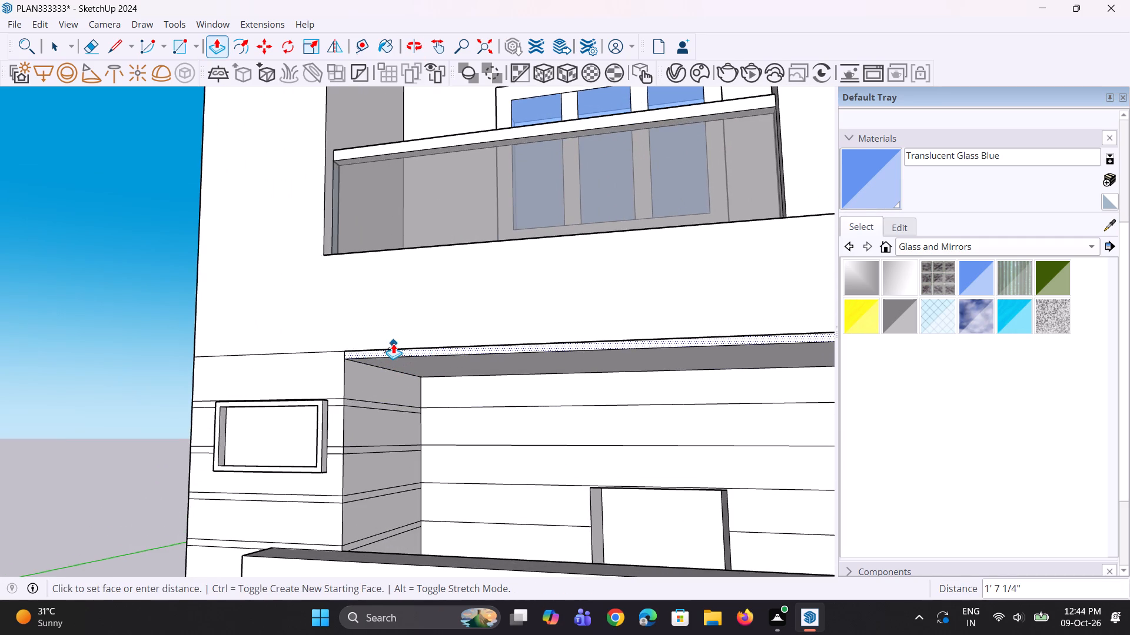
pyautogui.click(393, 343)
# Examine the lower front of the house, including the recess, boundary wall with its ledge, and the slatted gate.
pyautogui.scroll(-6, 428, 417)
pyautogui.moveTo(463, 419); pyautogui.dragTo(505, 406, button='middle')
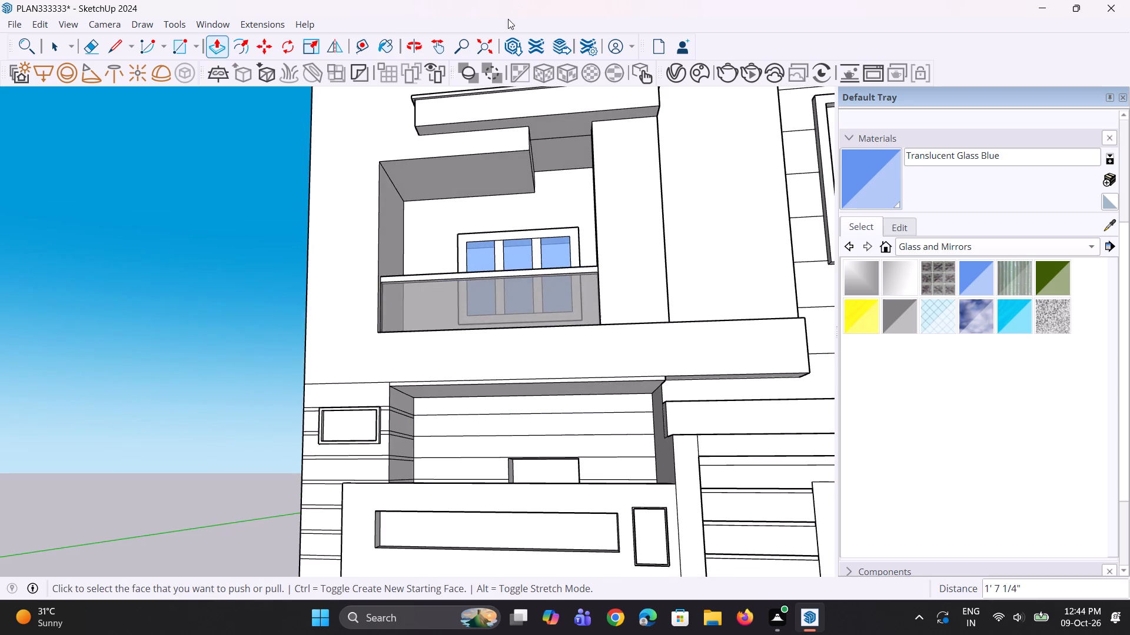
pyautogui.scroll(-5, 508, 201)
pyautogui.moveTo(536, 269); pyautogui.dragTo(571, 322, button='middle')
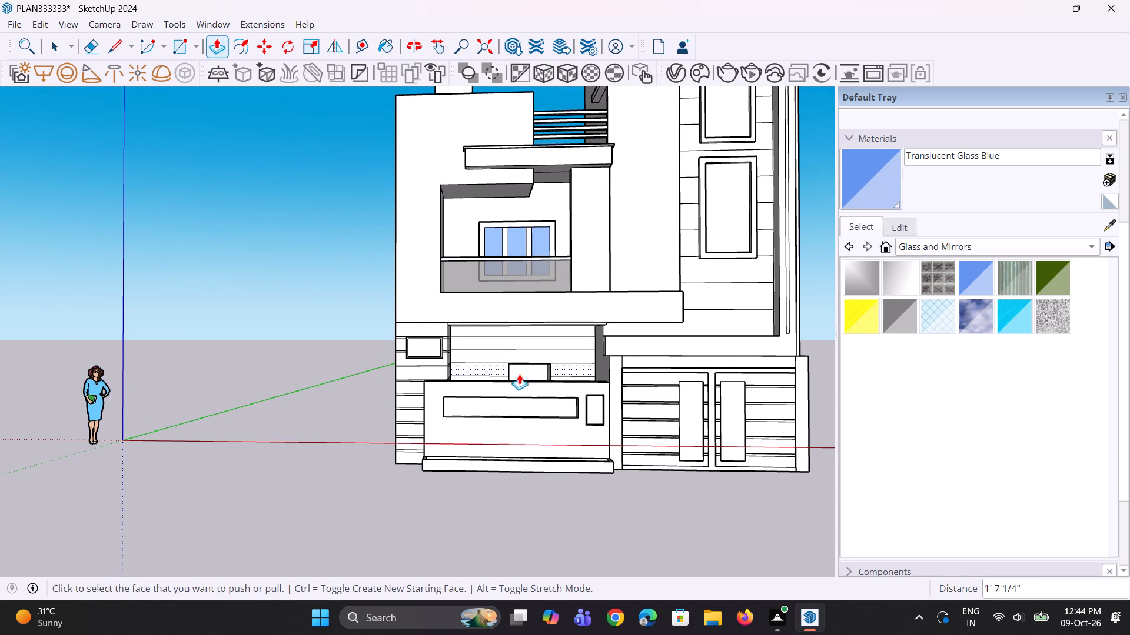
pyautogui.moveTo(491, 444); pyautogui.dragTo(491, 503, button='middle')
pyautogui.scroll(4, 463, 478)
pyautogui.scroll(-5, 417, 433)
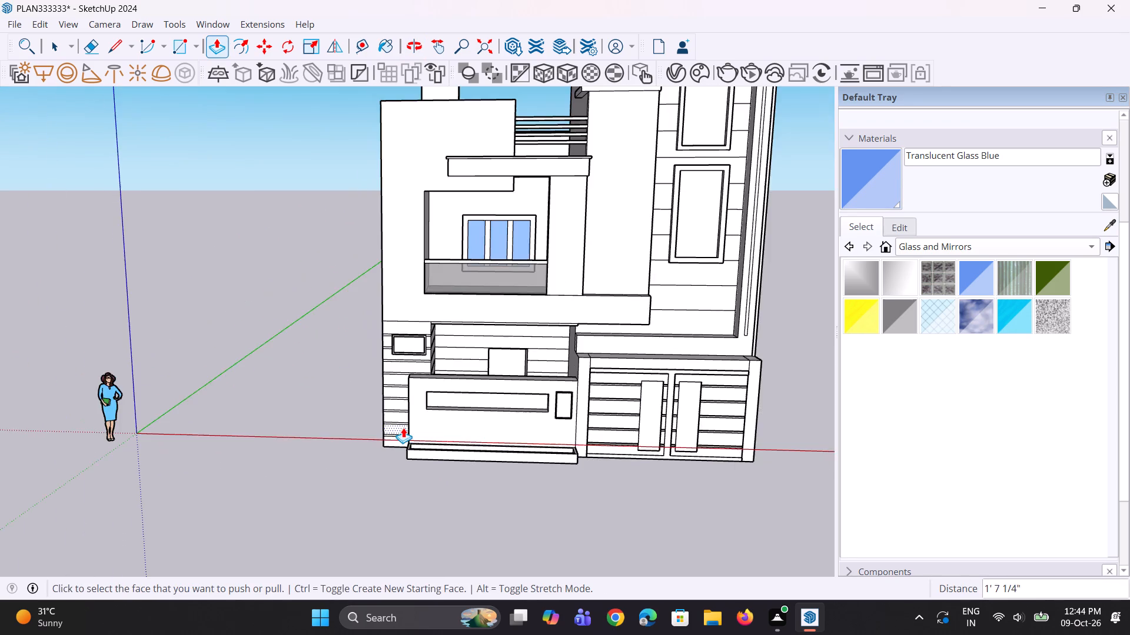
pyautogui.moveTo(403, 427); pyautogui.dragTo(458, 436, button='middle')
pyautogui.scroll(1, 474, 436)
pyautogui.scroll(3, 624, 423)
pyautogui.moveTo(624, 444); pyautogui.dragTo(648, 441, button='middle')
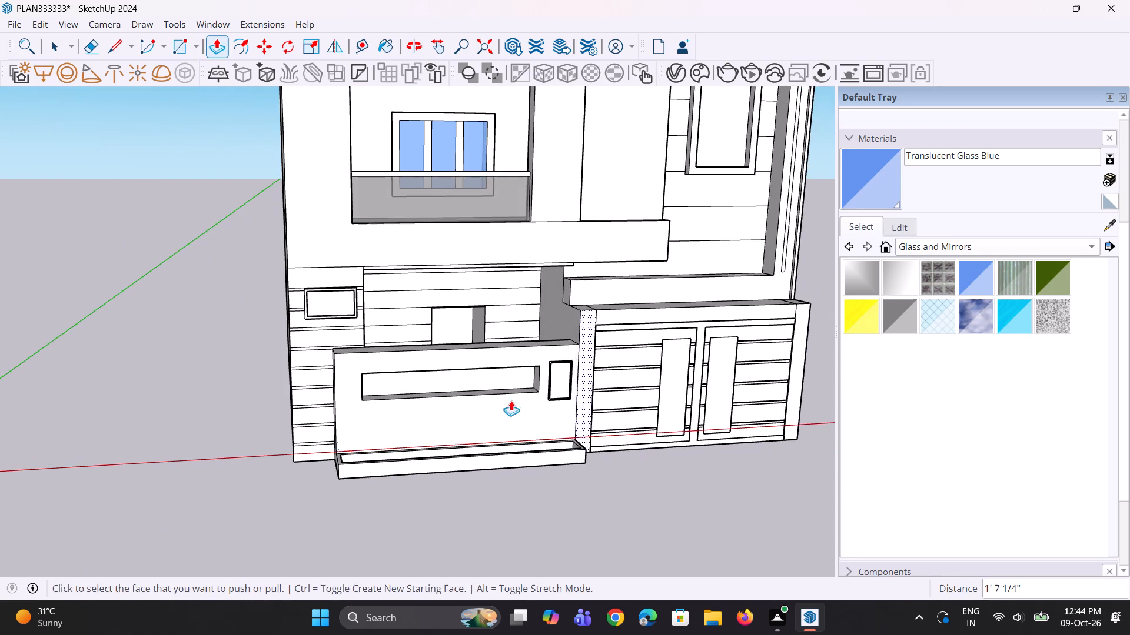
pyautogui.scroll(-3, 509, 400)
pyautogui.moveTo(554, 413); pyautogui.dragTo(560, 383, button='middle')
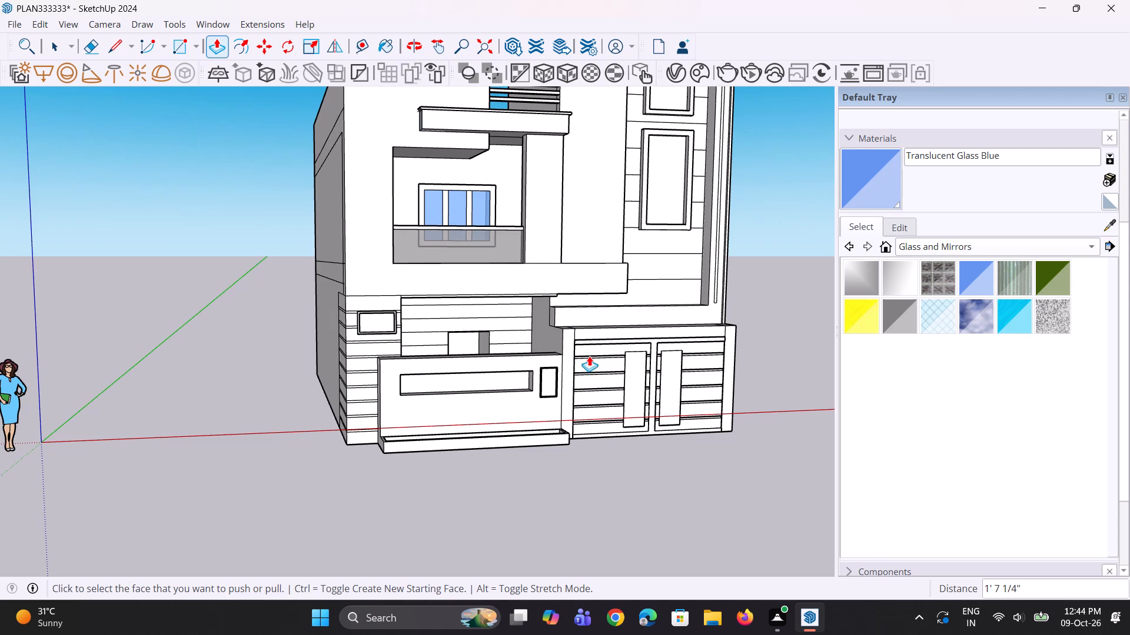
pyautogui.scroll(-4, 539, 350)
pyautogui.moveTo(679, 353); pyautogui.dragTo(627, 344, button='middle')
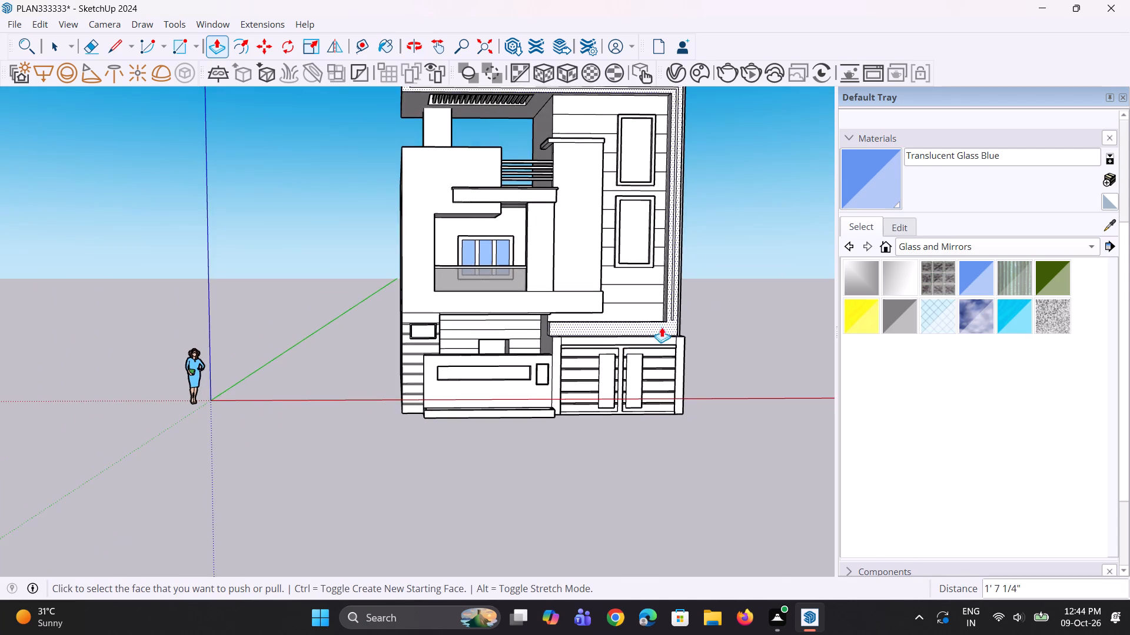
pyautogui.scroll(3, 666, 324)
pyautogui.moveTo(630, 334); pyautogui.dragTo(655, 335, button='middle')
pyautogui.scroll(3, 603, 339)
pyautogui.moveTo(532, 342); pyautogui.dragTo(569, 343, button='middle')
pyautogui.press('space')
pyautogui.press('space')
pyautogui.scroll(-2, 524, 349)
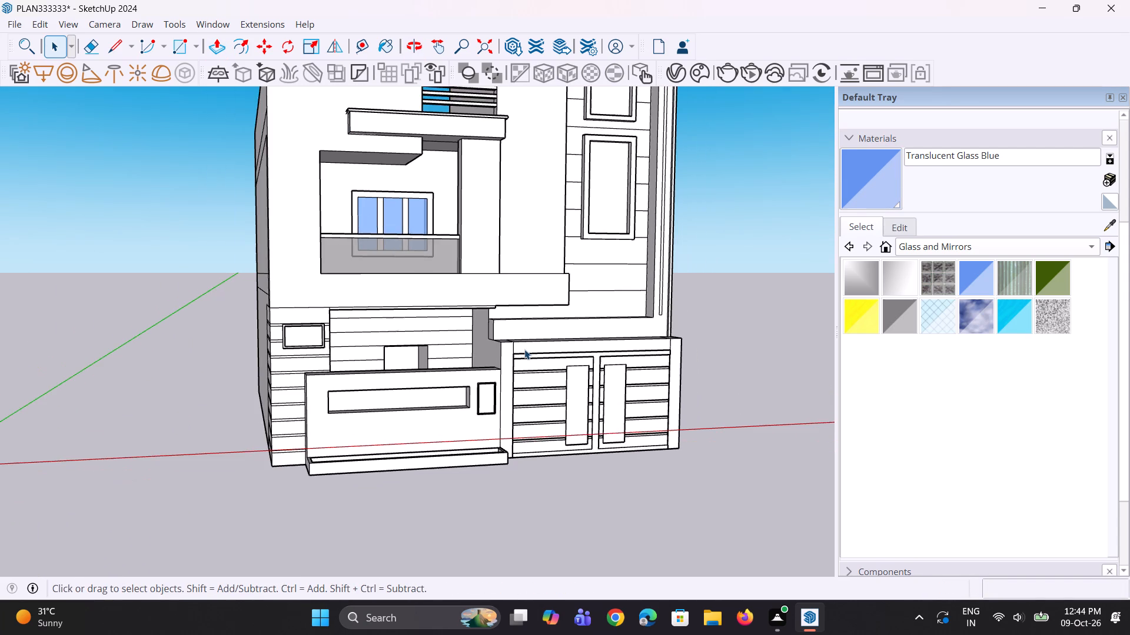
# Examine the complete front elevation, from the boundary wall and gate up to the roof slab and rooftop room.
pyautogui.moveTo(451, 362); pyautogui.dragTo(444, 386, button='middle')
pyautogui.scroll(-8, 454, 385)
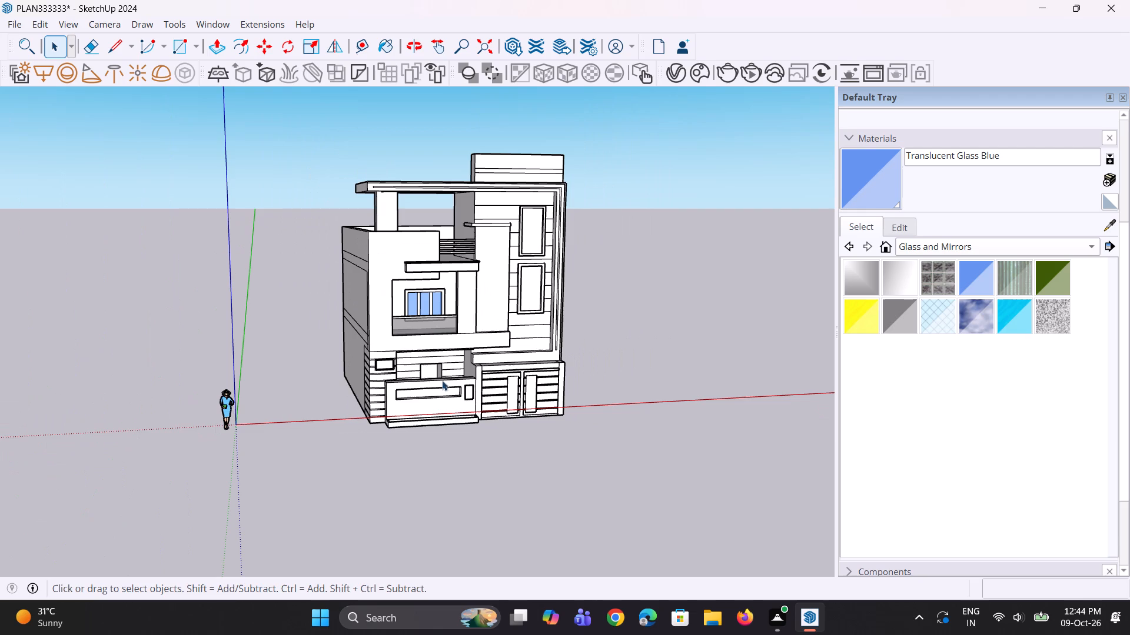
pyautogui.moveTo(426, 378); pyautogui.dragTo(418, 320, button='middle')
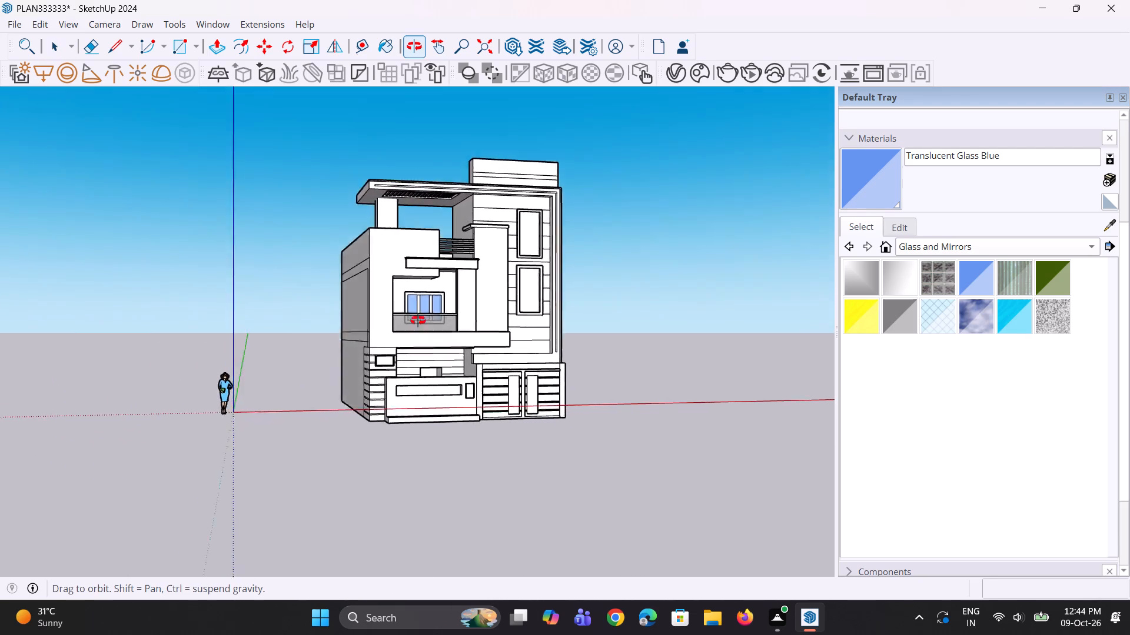
pyautogui.moveTo(418, 320); pyautogui.dragTo(387, 307, button='middle')
pyautogui.scroll(4, 494, 156)
pyautogui.scroll(1, 394, 194)
pyautogui.moveTo(394, 194); pyautogui.dragTo(377, 183, button='middle')
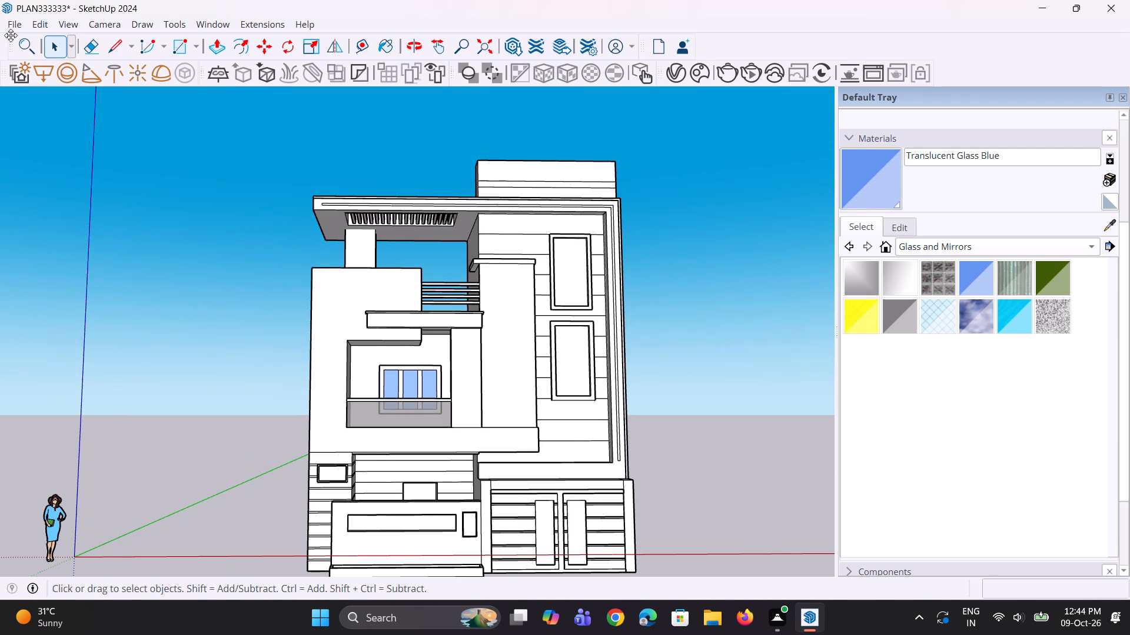
# Import the Planting+101 plant model from the Downloads folder and place it beside the front of the house.
pyautogui.click(16, 24)
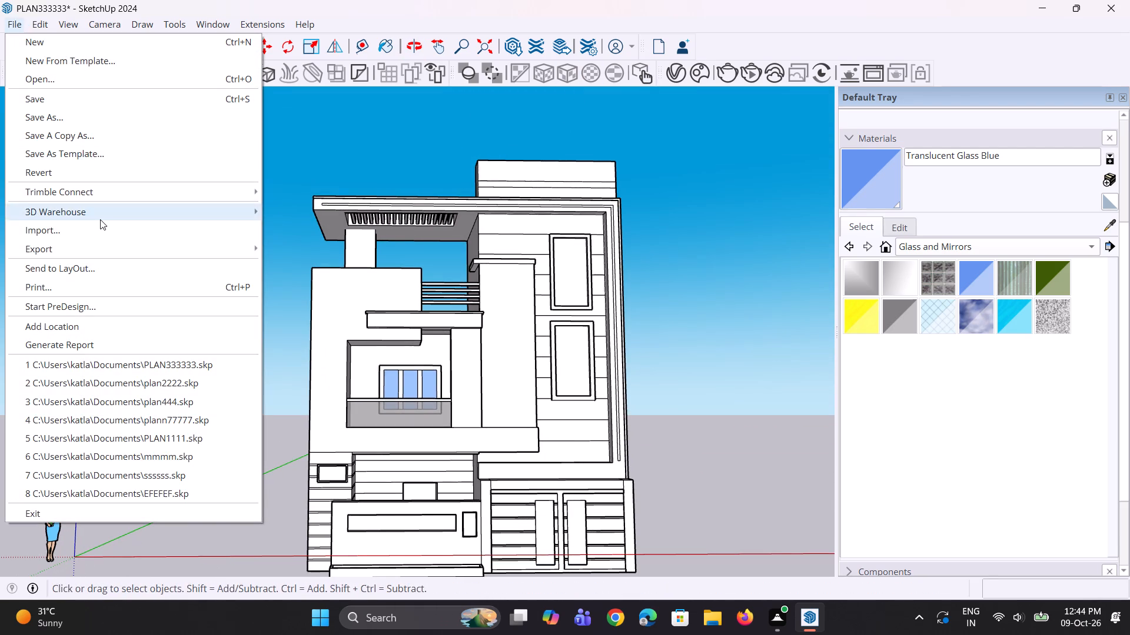
pyautogui.click(107, 235)
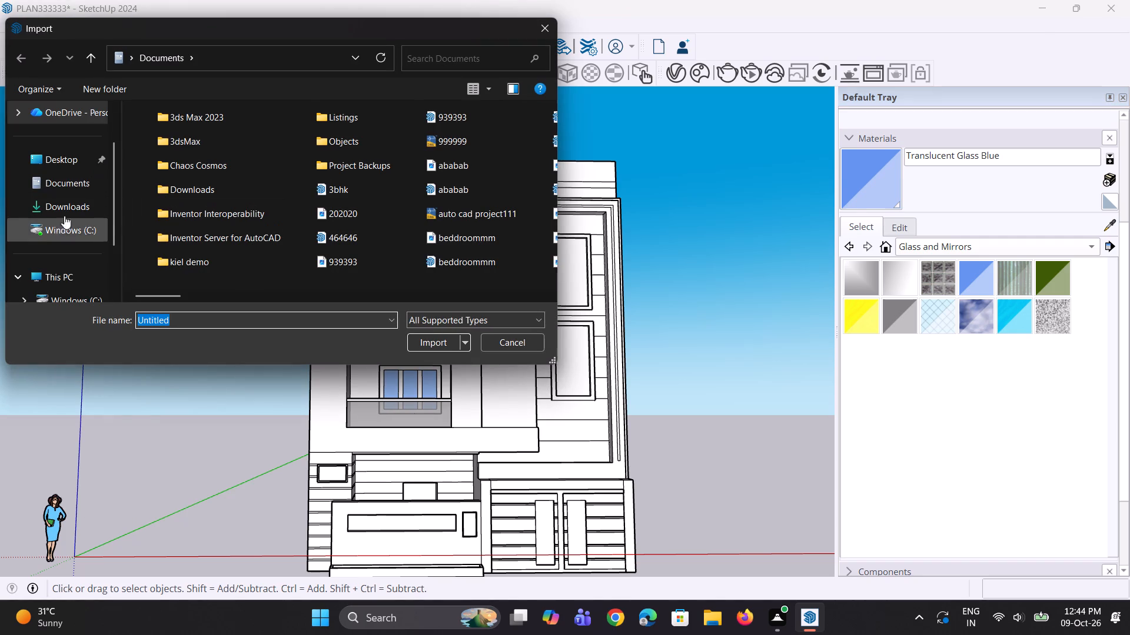
pyautogui.click(71, 208)
pyautogui.scroll(-5, 233, 208)
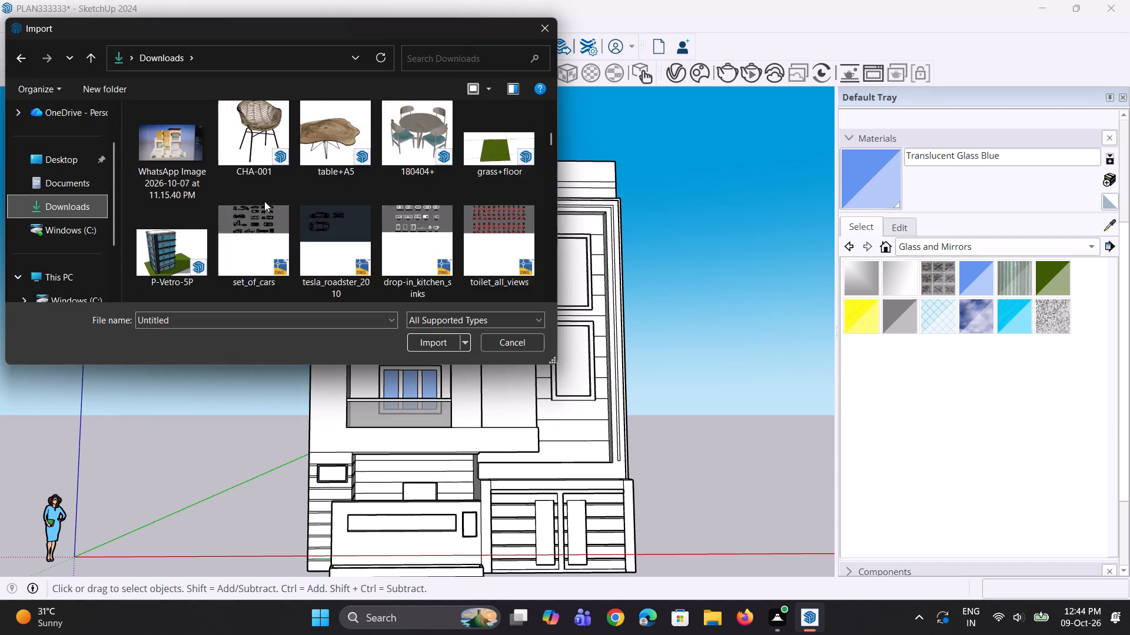
pyautogui.scroll(-11, 264, 201)
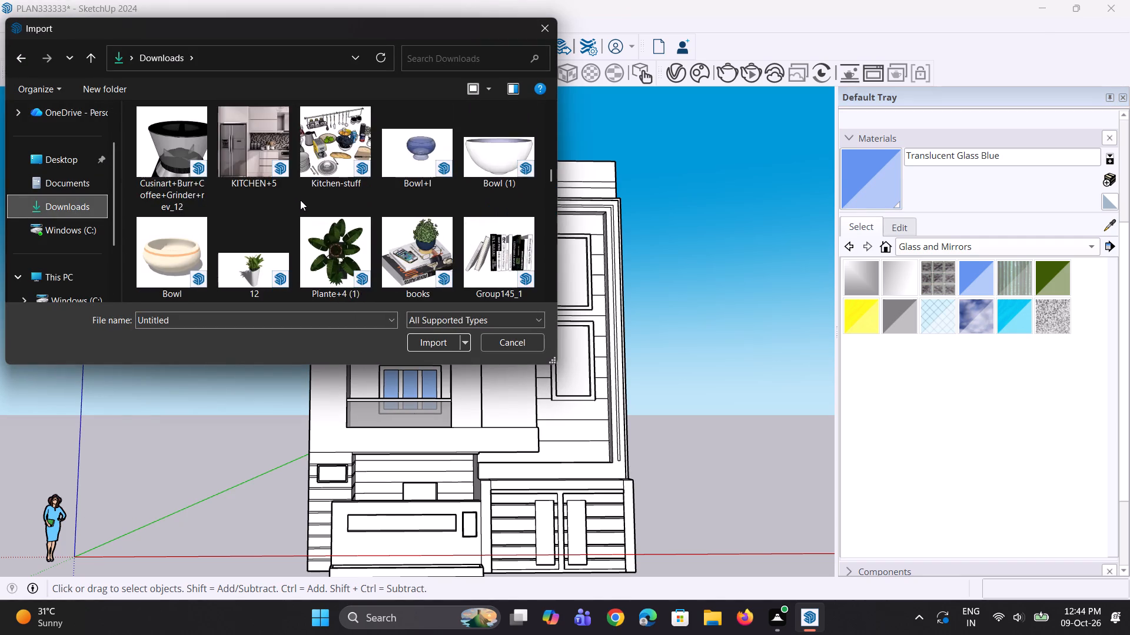
pyautogui.scroll(-4, 301, 200)
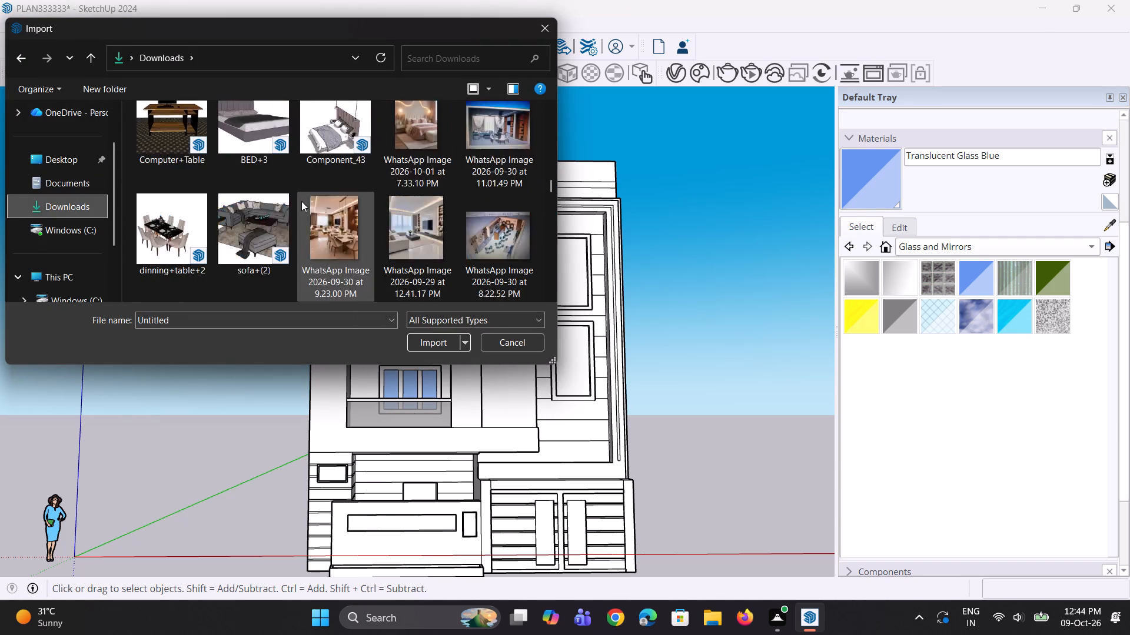
pyautogui.scroll(-7, 272, 236)
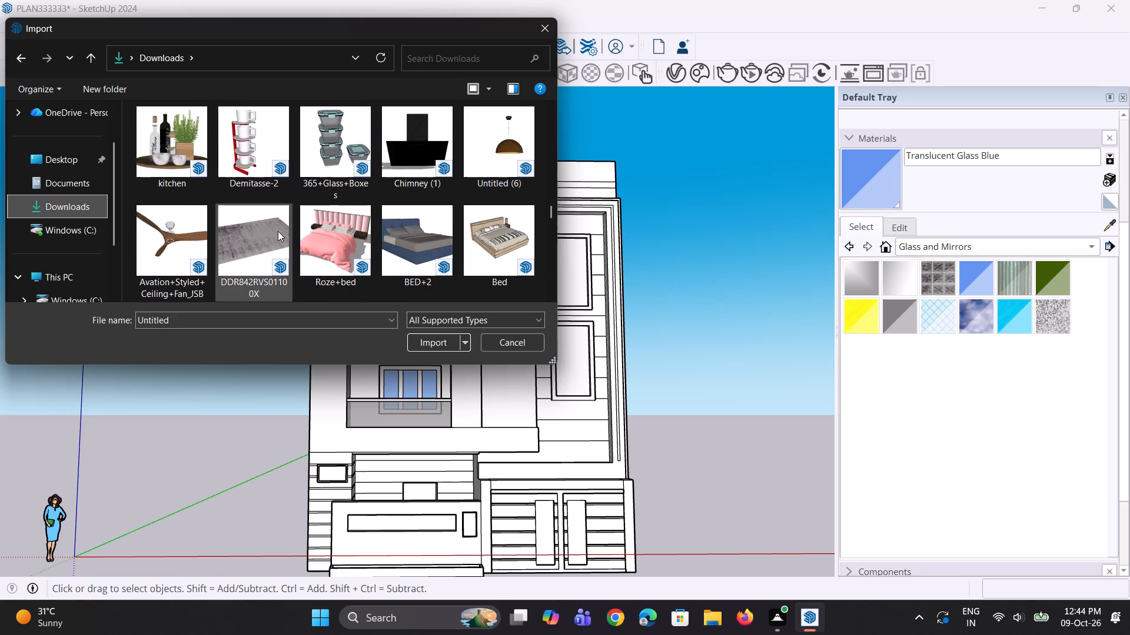
pyautogui.scroll(-3, 278, 230)
pyautogui.moveTo(302, 226); pyautogui.dragTo(670, 413)
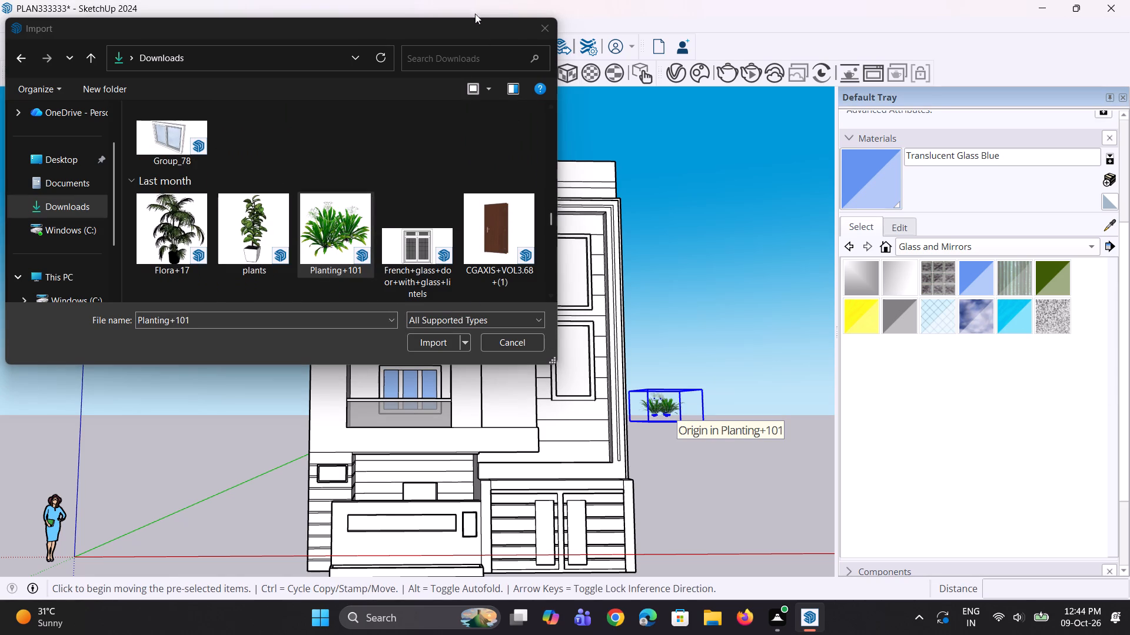
pyautogui.click(536, 36)
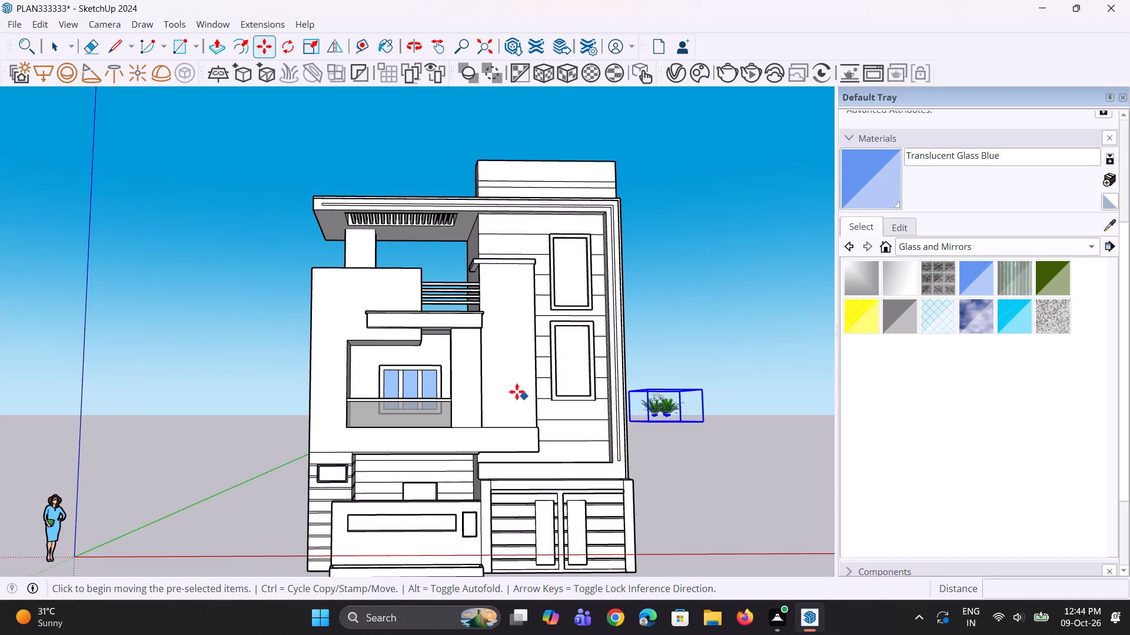
# Push/pull the recessed rectangular panel behind the boundary wall by 3' 4 3/4", making it flush with the surrounding banded wall.
pyautogui.scroll(-4, 511, 390)
pyautogui.moveTo(484, 401); pyautogui.dragTo(478, 504, button='middle')
pyautogui.scroll(7, 450, 443)
pyautogui.moveTo(451, 459); pyautogui.dragTo(451, 479, button='middle')
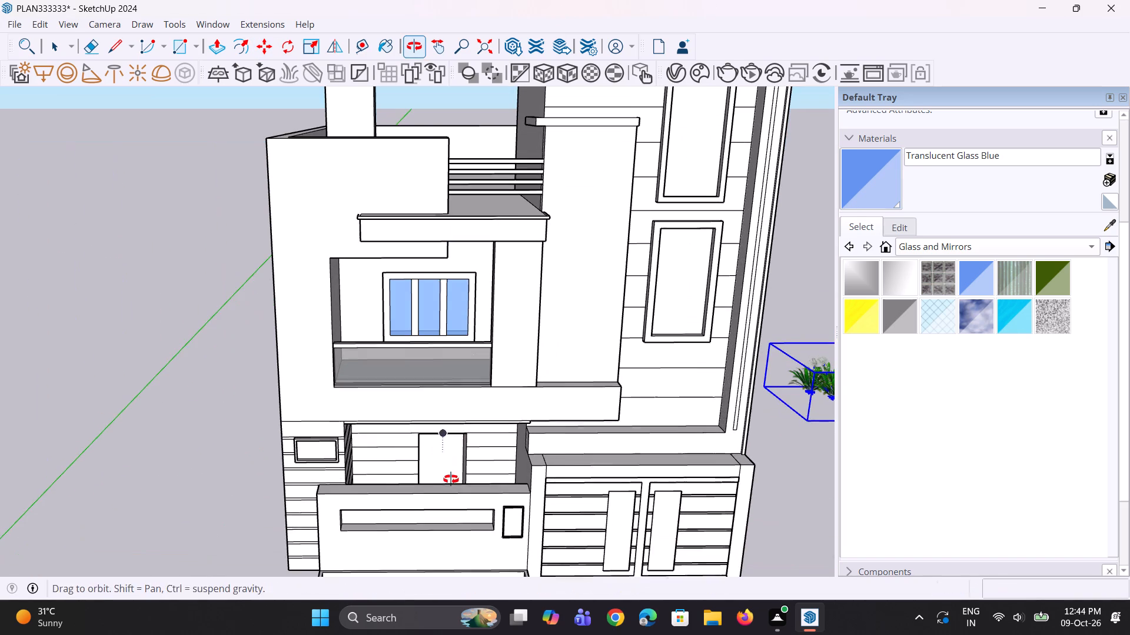
pyautogui.moveTo(451, 479); pyautogui.dragTo(451, 480, button='middle')
pyautogui.press('space')
pyautogui.click(466, 466)
pyautogui.click(447, 466)
pyautogui.scroll(7, 447, 460)
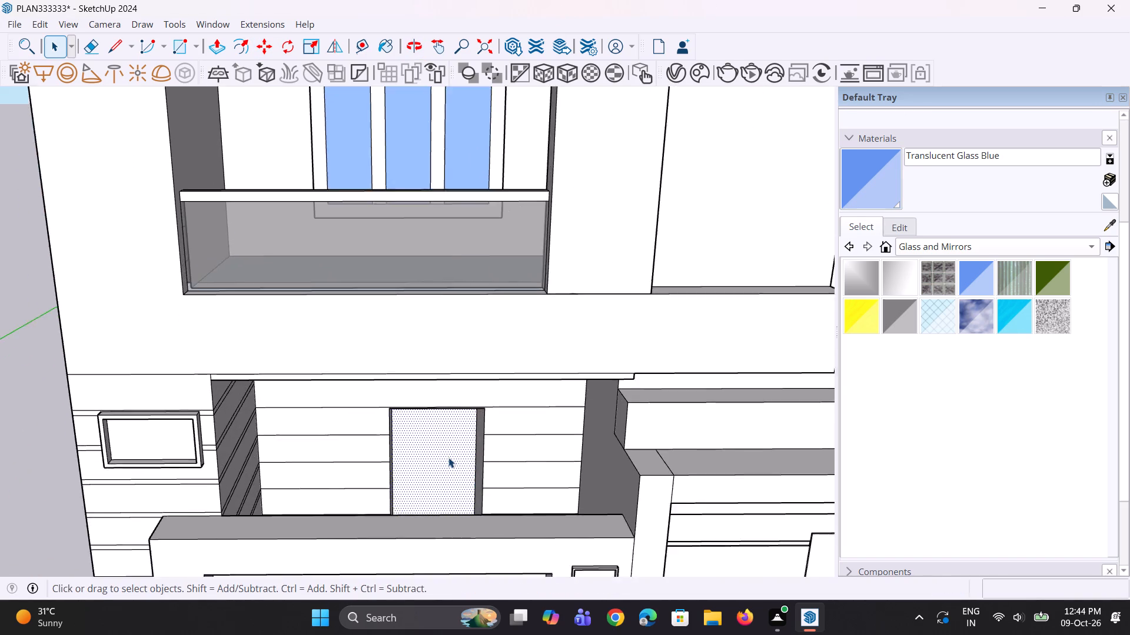
pyautogui.press('p')
pyautogui.click(448, 457)
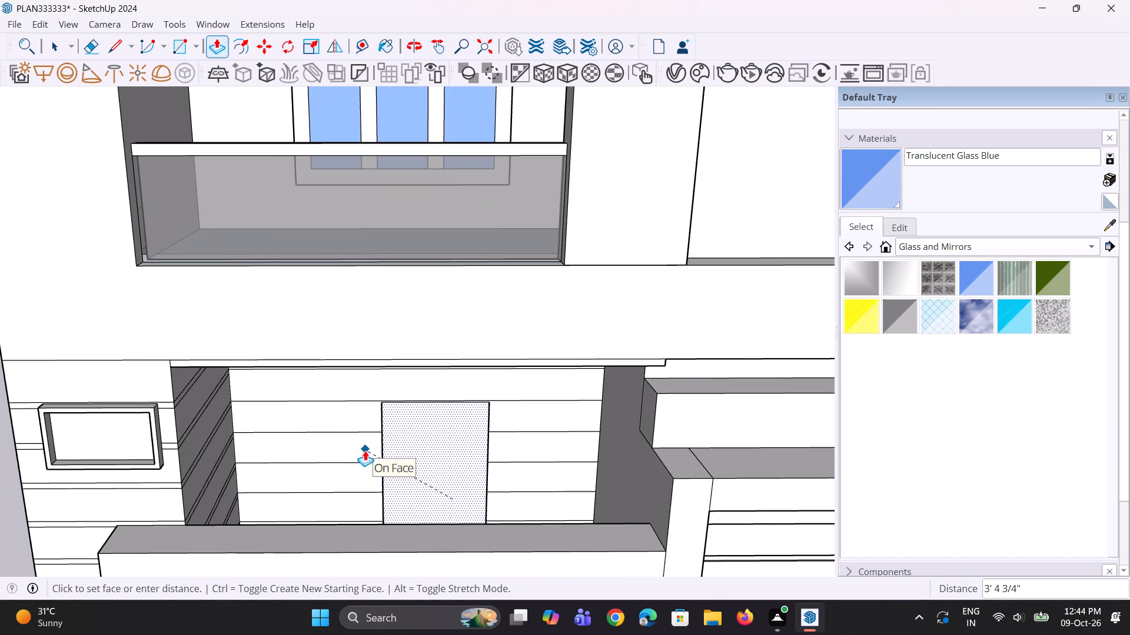
pyautogui.click(365, 450)
pyautogui.press('space')
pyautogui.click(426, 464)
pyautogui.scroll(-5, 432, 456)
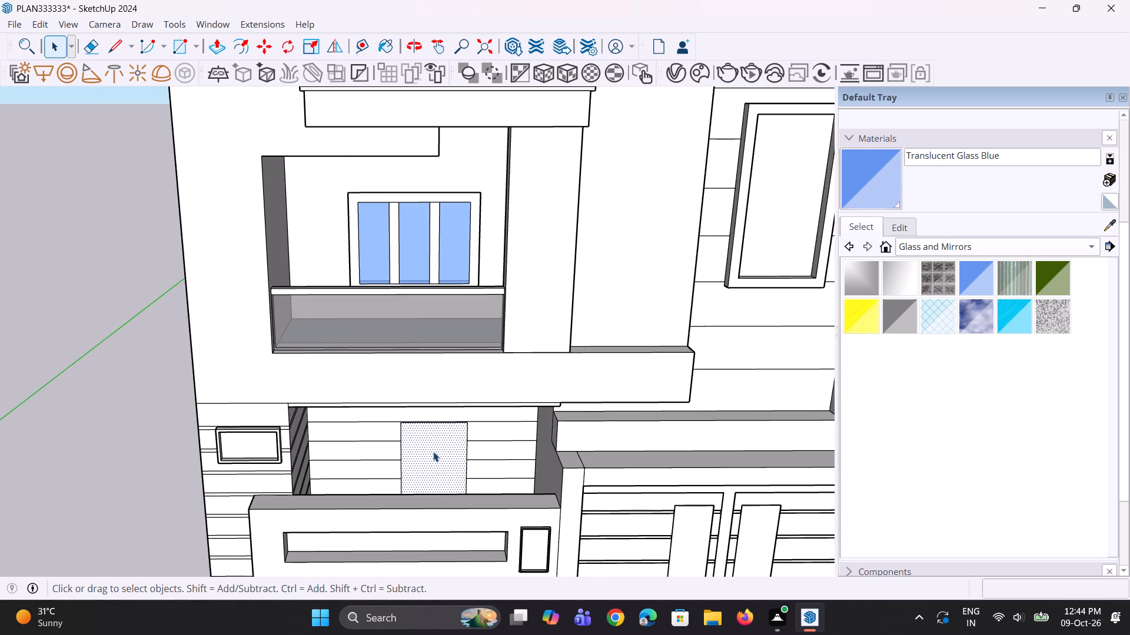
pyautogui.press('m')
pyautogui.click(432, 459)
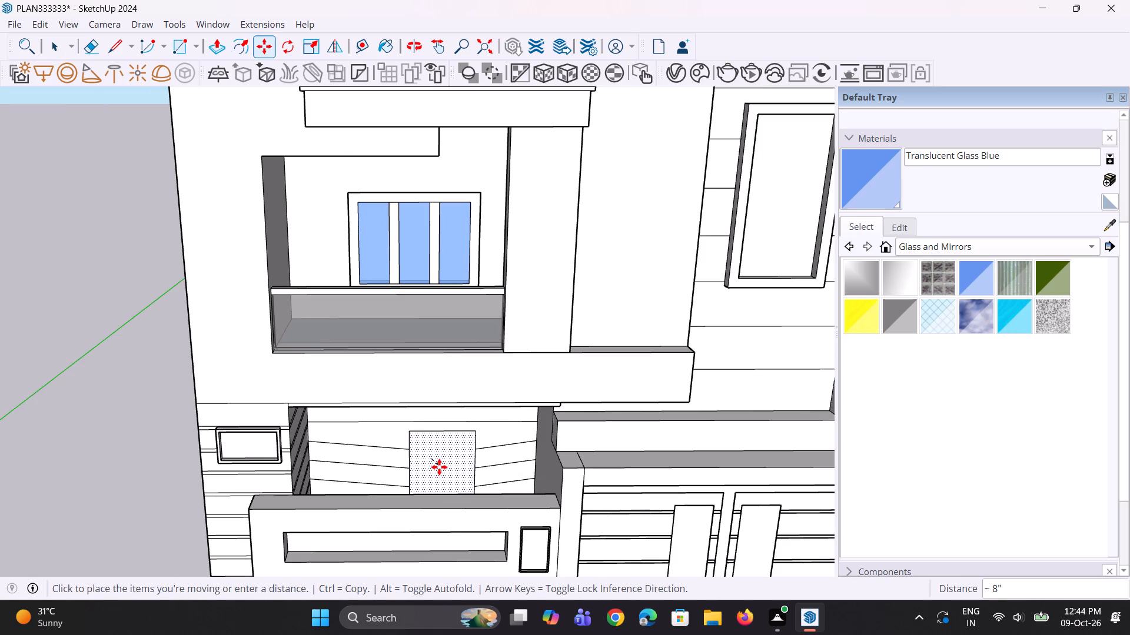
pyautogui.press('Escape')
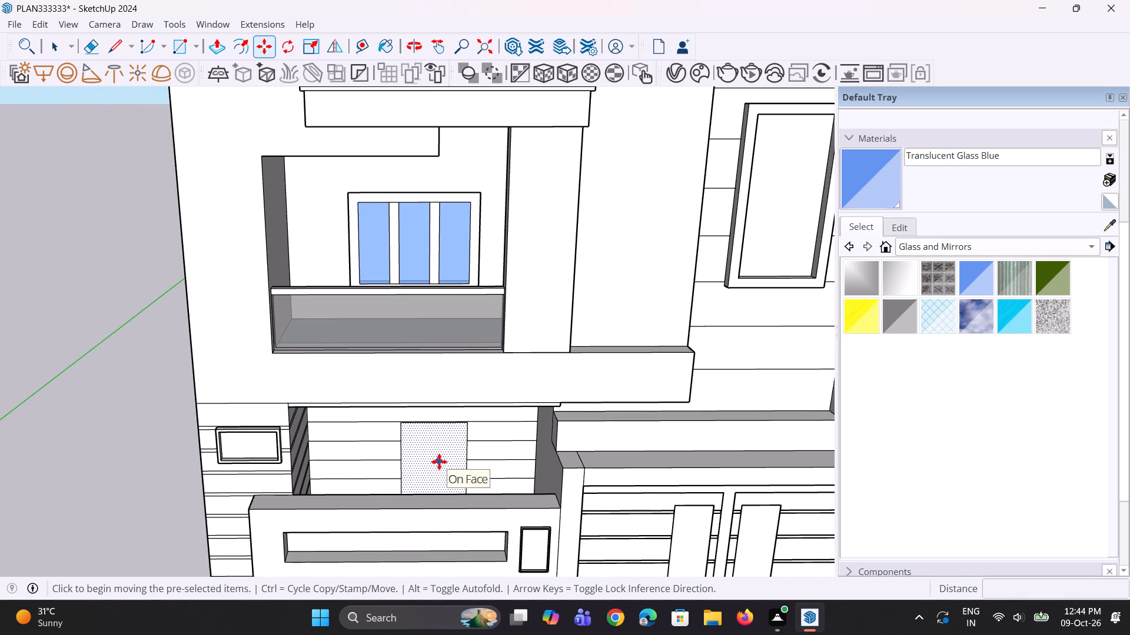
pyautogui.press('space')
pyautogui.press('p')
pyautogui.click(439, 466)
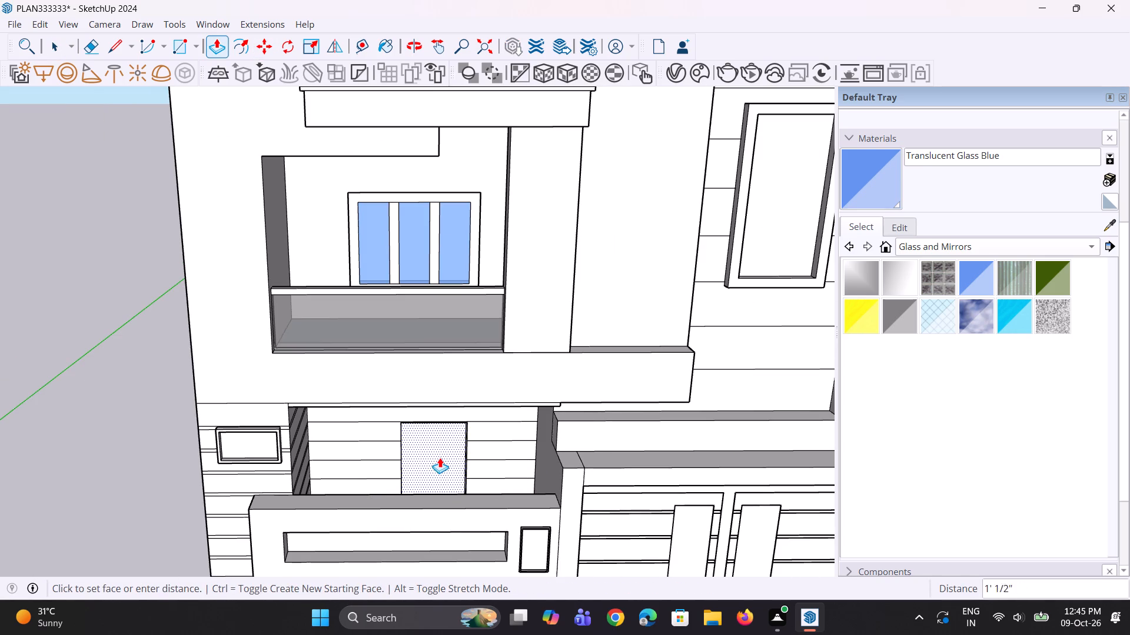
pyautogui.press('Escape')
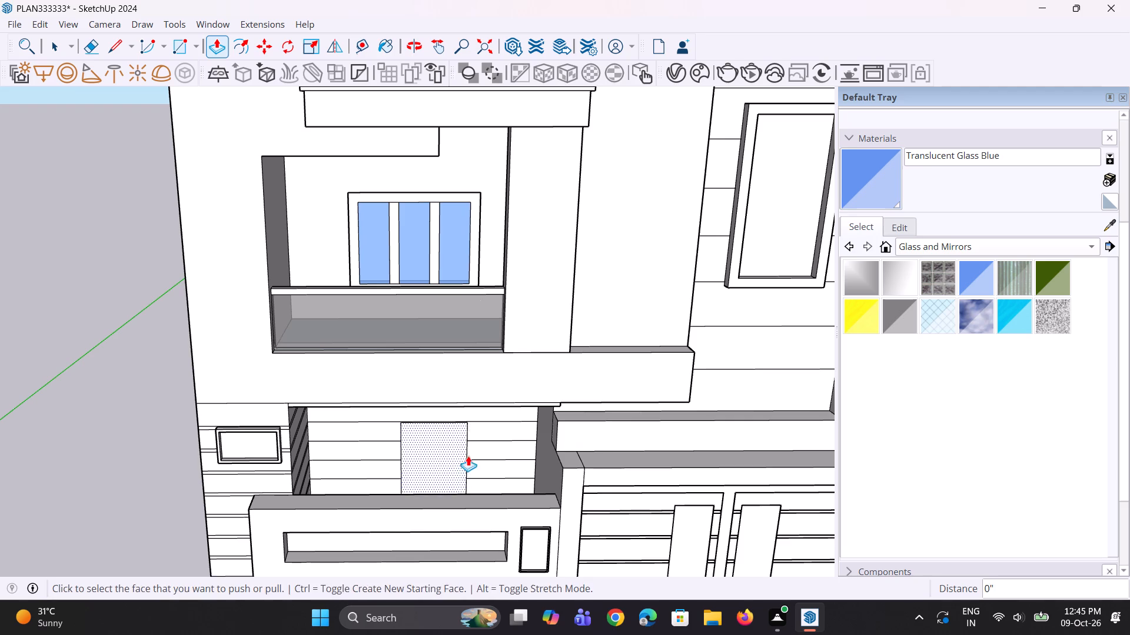
# Undo the last push/pull of the recessed panel behind the boundary wall.
pyautogui.moveTo(475, 474); pyautogui.dragTo(423, 479, button='middle')
pyautogui.hotkey('ctrl', 'z')
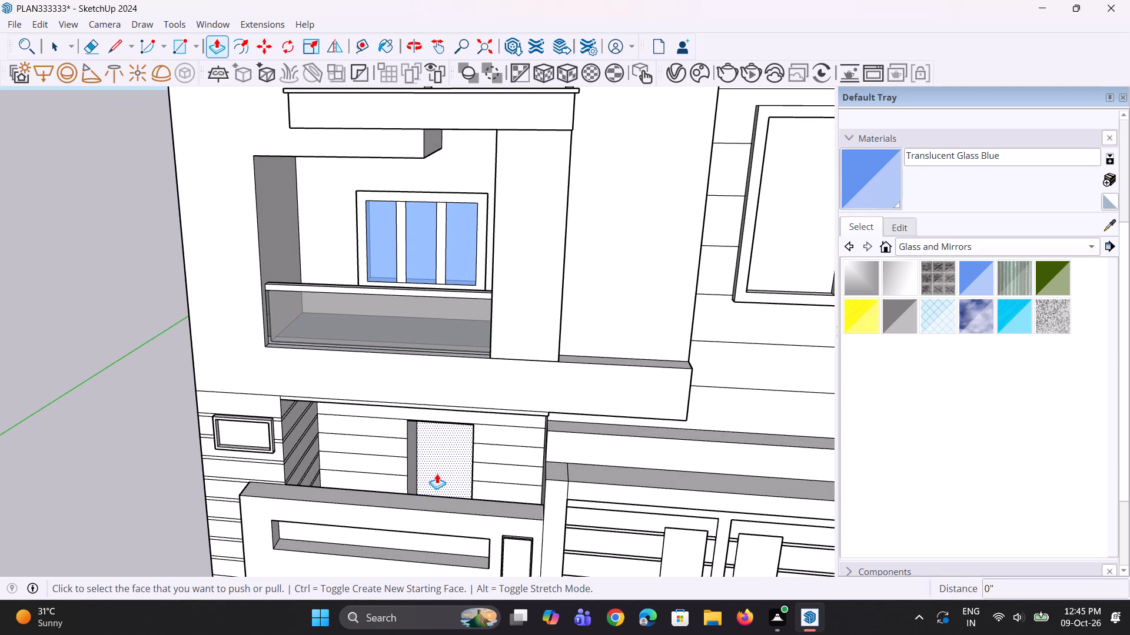
# Copy the recessed door panel's face along the red axis to open ground beside the house, about 16' 2" away.
pyautogui.press('space')
pyautogui.click(437, 473)
pyautogui.scroll(-9, 448, 467)
pyautogui.moveTo(392, 503); pyautogui.dragTo(461, 509, button='middle')
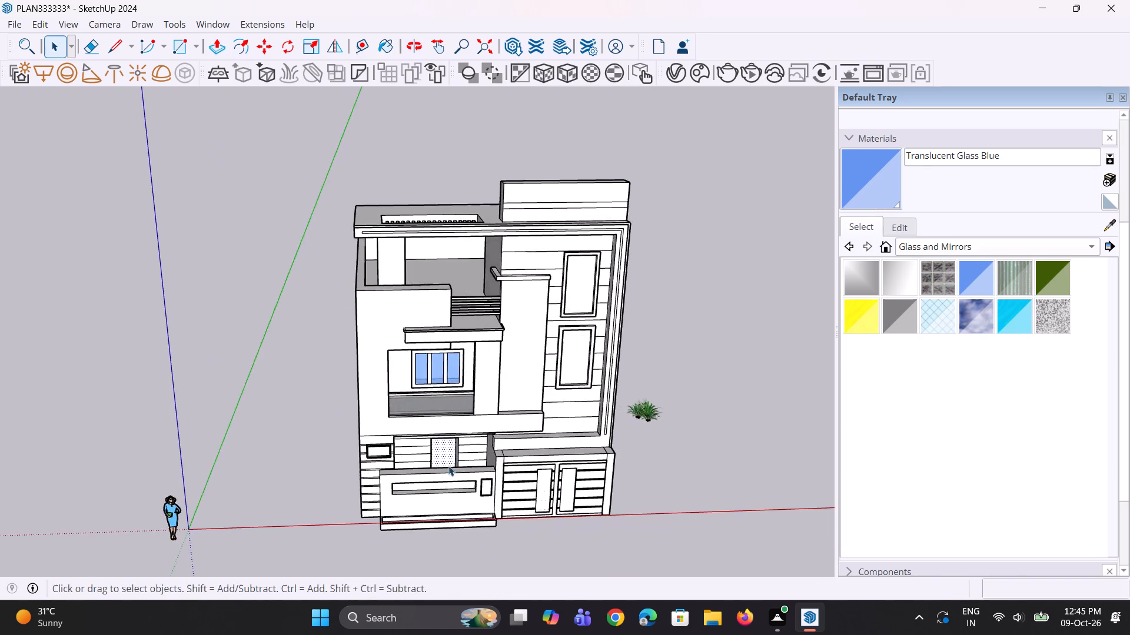
pyautogui.scroll(7, 438, 446)
pyautogui.press('m')
pyautogui.click(441, 470)
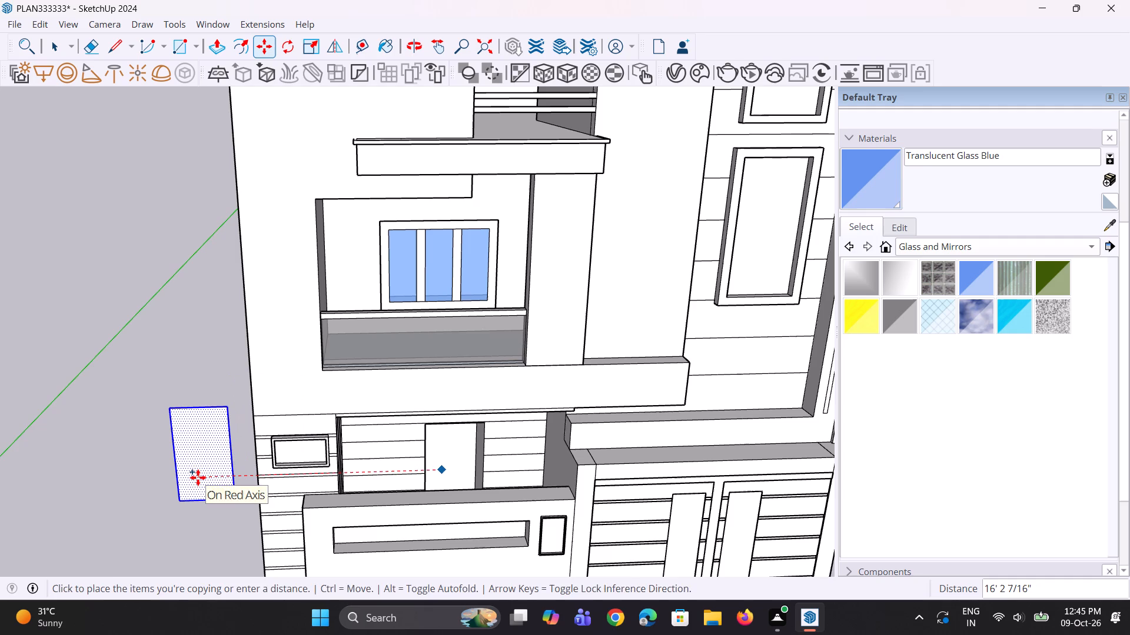
pyautogui.click(198, 477)
# Push/pull the copied door face by about 2 3/8" to give it thickness.
pyautogui.scroll(-4, 277, 470)
pyautogui.moveTo(226, 493); pyautogui.dragTo(273, 447, button='middle')
pyautogui.scroll(-10, 311, 437)
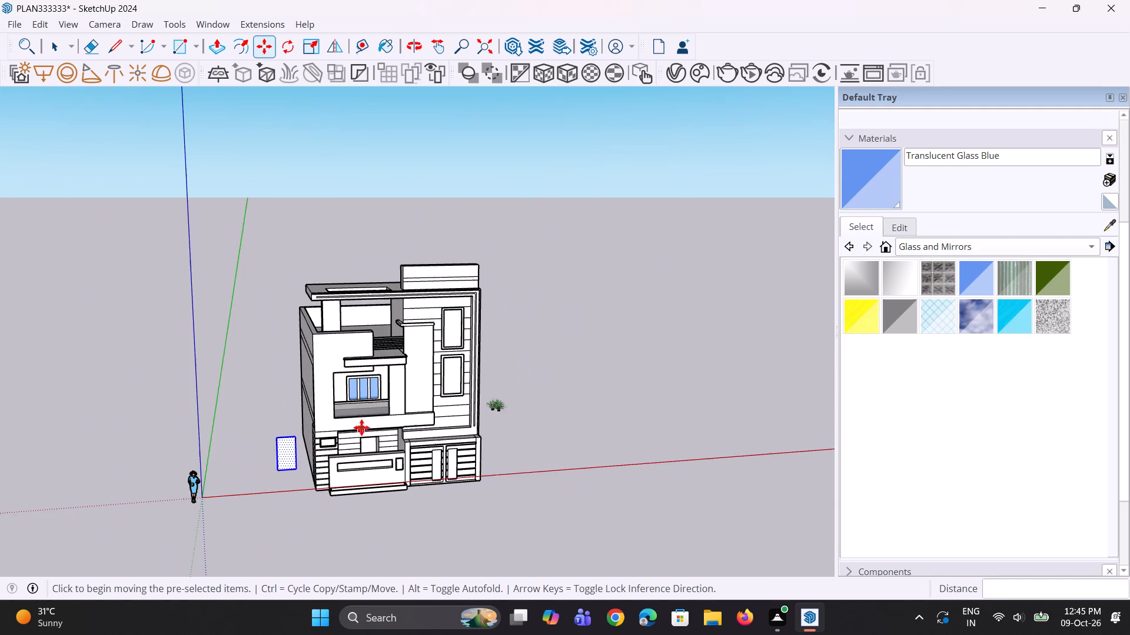
pyautogui.moveTo(238, 514); pyautogui.dragTo(224, 524, button='middle')
pyautogui.scroll(10, 262, 469)
pyautogui.moveTo(288, 474); pyautogui.dragTo(308, 472, button='middle')
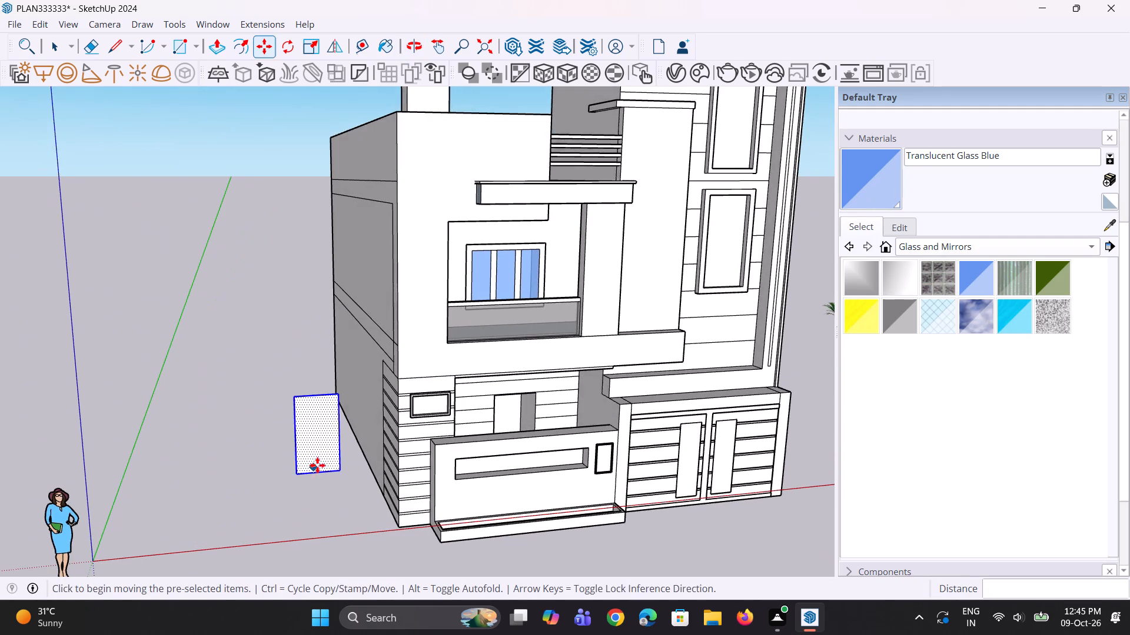
pyautogui.press('p')
pyautogui.scroll(6, 324, 461)
pyautogui.click(324, 454)
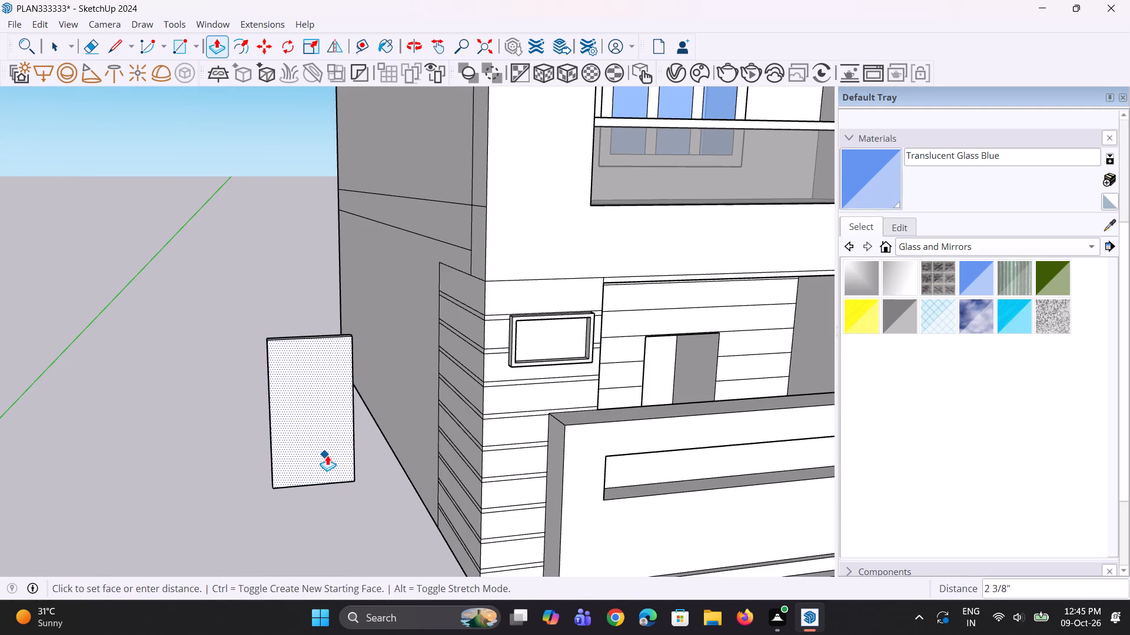
pyautogui.click(327, 455)
# Push/pull the back face of the copied door slab outward by about 1 1/8".
pyautogui.moveTo(262, 472); pyautogui.dragTo(483, 500, button='middle')
pyautogui.scroll(3, 300, 436)
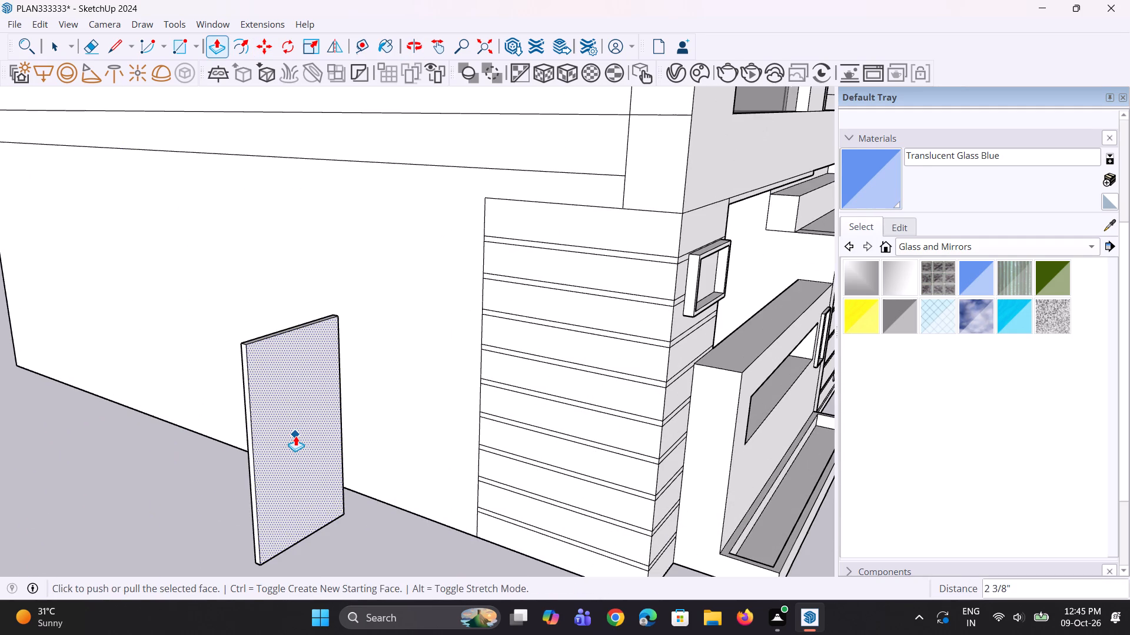
pyautogui.click(295, 436)
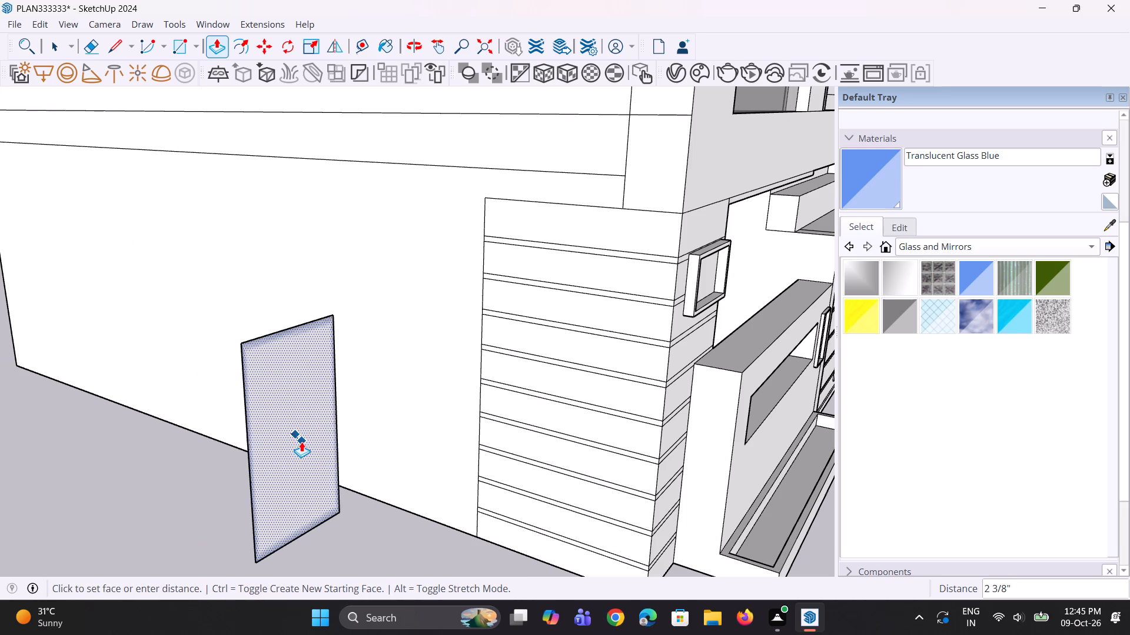
pyautogui.press('Escape')
pyautogui.click(275, 437)
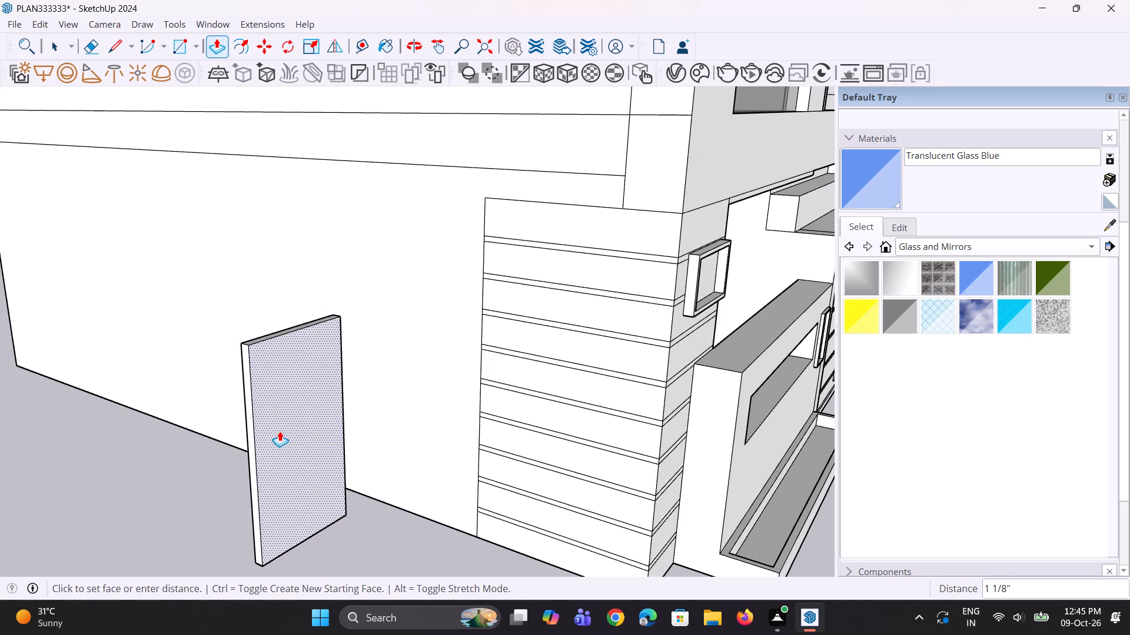
pyautogui.click(280, 431)
pyautogui.moveTo(296, 458); pyautogui.dragTo(271, 459, button='middle')
pyautogui.press('space')
pyautogui.press('space')
pyautogui.click(351, 559)
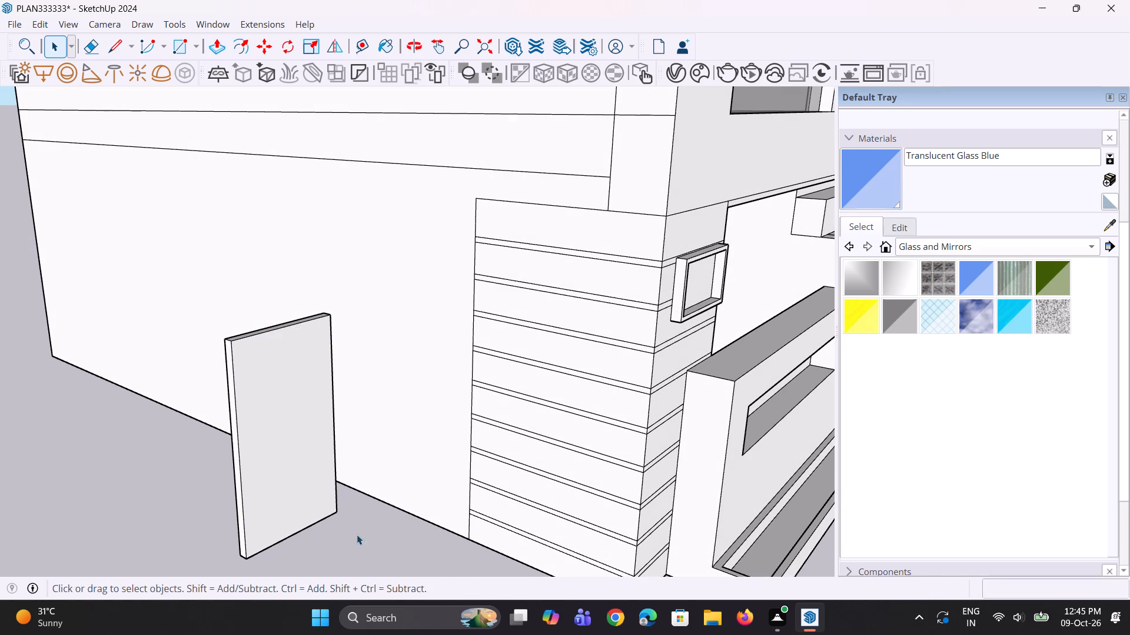
# Select the whole door slab and move it farther away from the house's side wall.
pyautogui.scroll(-4, 359, 489)
pyautogui.moveTo(360, 496); pyautogui.dragTo(264, 486, button='middle')
pyautogui.scroll(1, 307, 459)
pyautogui.scroll(-3, 299, 452)
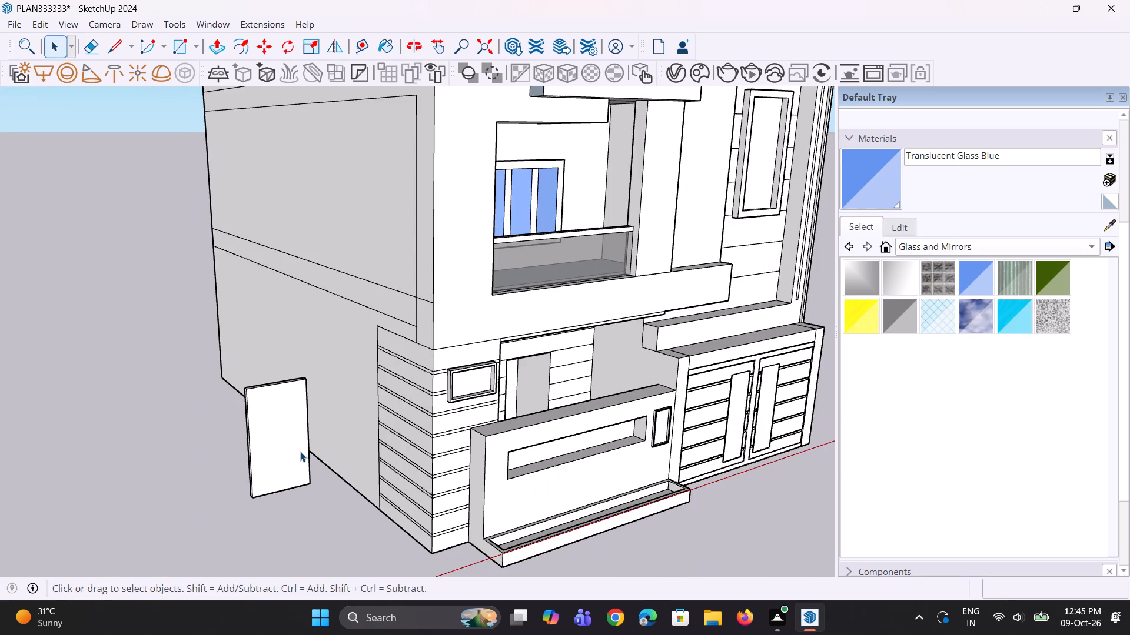
pyautogui.moveTo(310, 456); pyautogui.dragTo(264, 467, button='middle')
pyautogui.moveTo(310, 457); pyautogui.dragTo(264, 467)
pyautogui.scroll(-5, 341, 440)
pyautogui.moveTo(331, 490); pyautogui.dragTo(245, 499, button='middle')
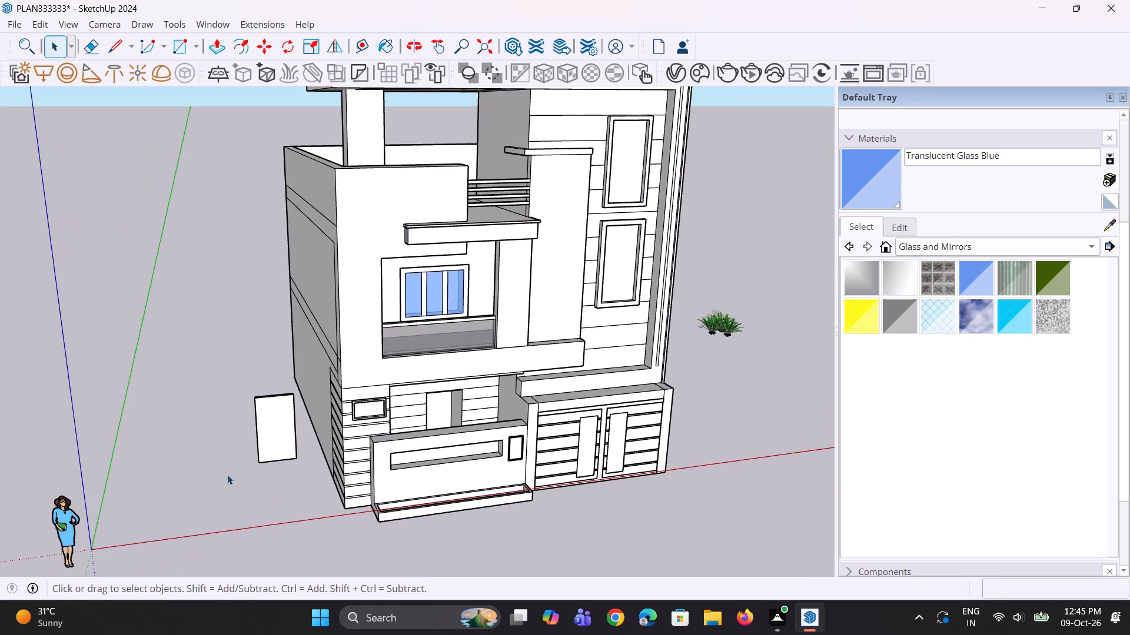
pyautogui.moveTo(223, 360); pyautogui.dragTo(297, 475)
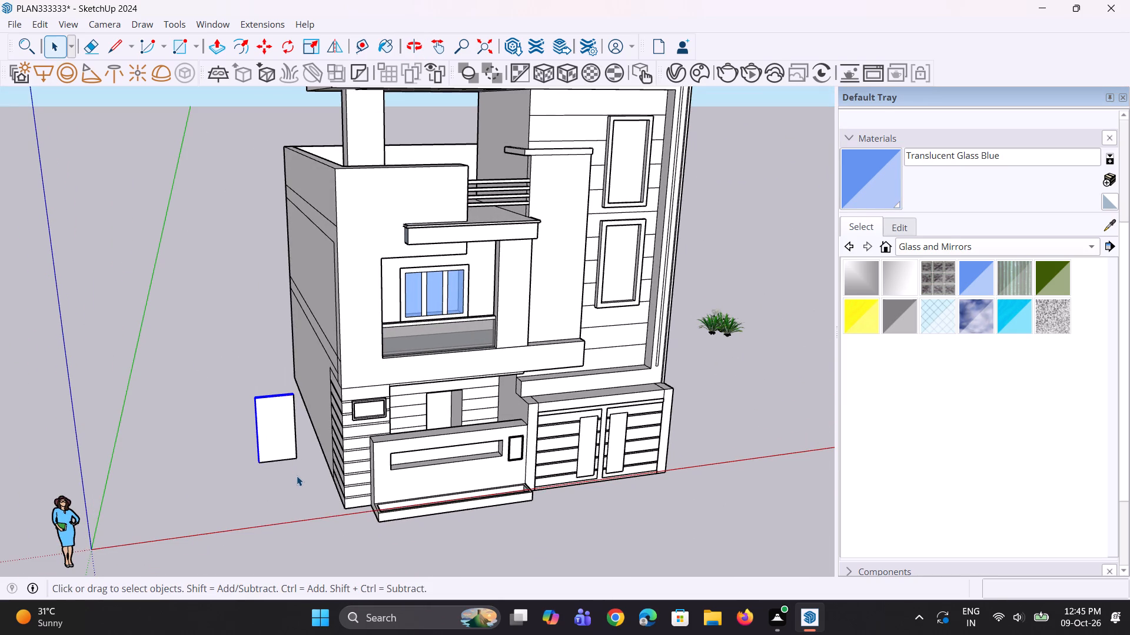
pyautogui.moveTo(299, 472); pyautogui.dragTo(264, 464, button='middle')
pyautogui.moveTo(234, 347); pyautogui.dragTo(307, 468)
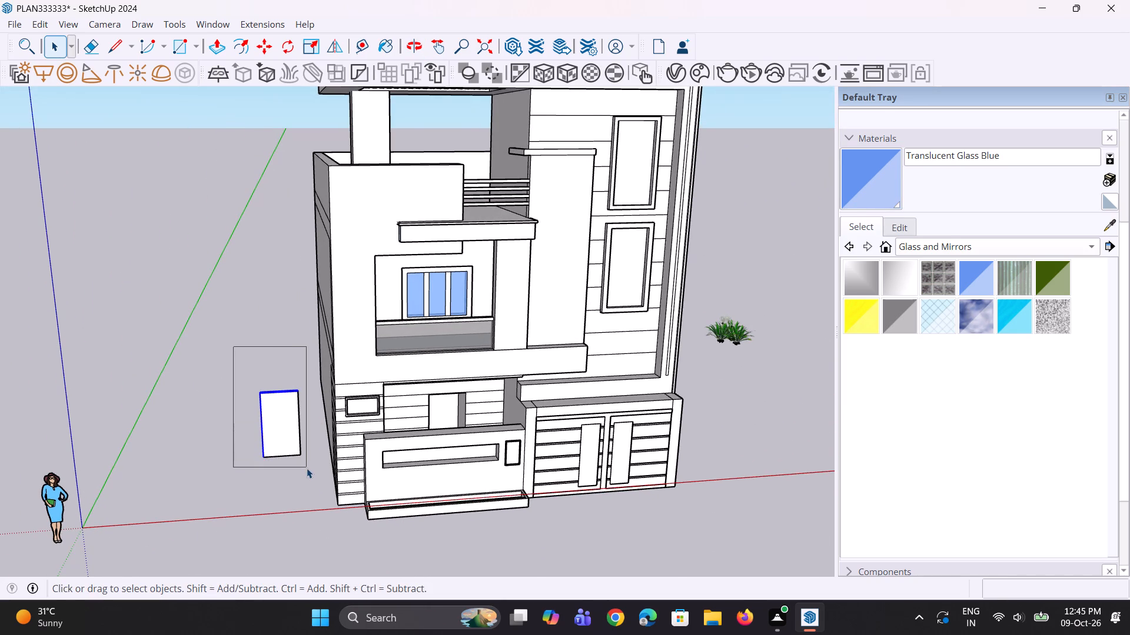
pyautogui.moveTo(307, 468); pyautogui.dragTo(305, 470)
pyautogui.scroll(2, 304, 471)
pyautogui.press('m')
pyautogui.click(301, 453)
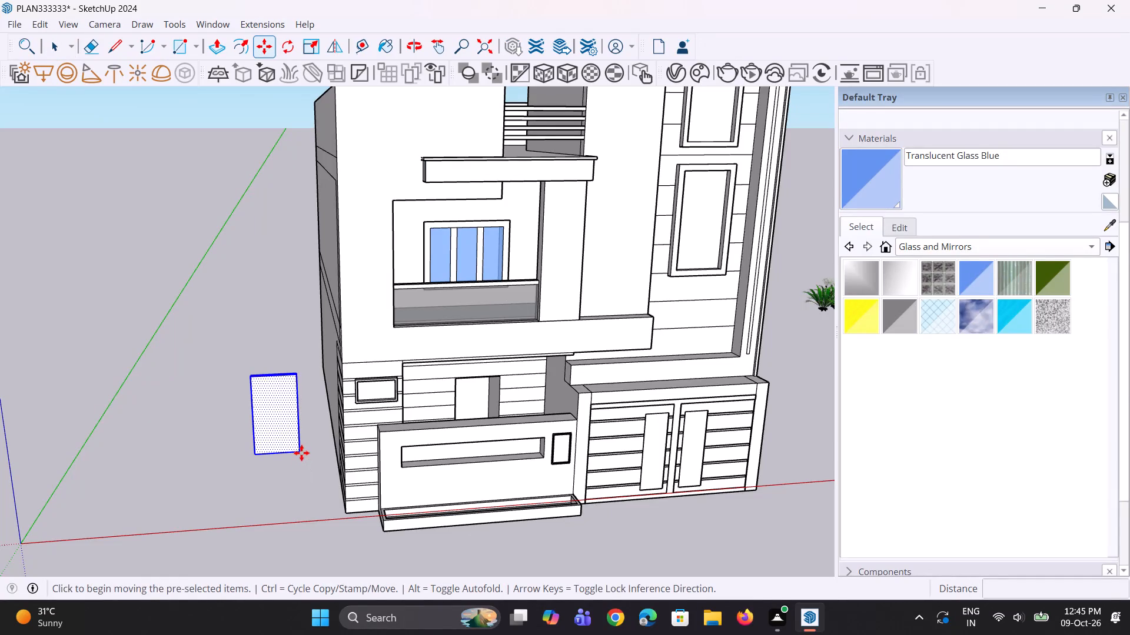
pyautogui.click(212, 452)
pyautogui.scroll(-9, 365, 450)
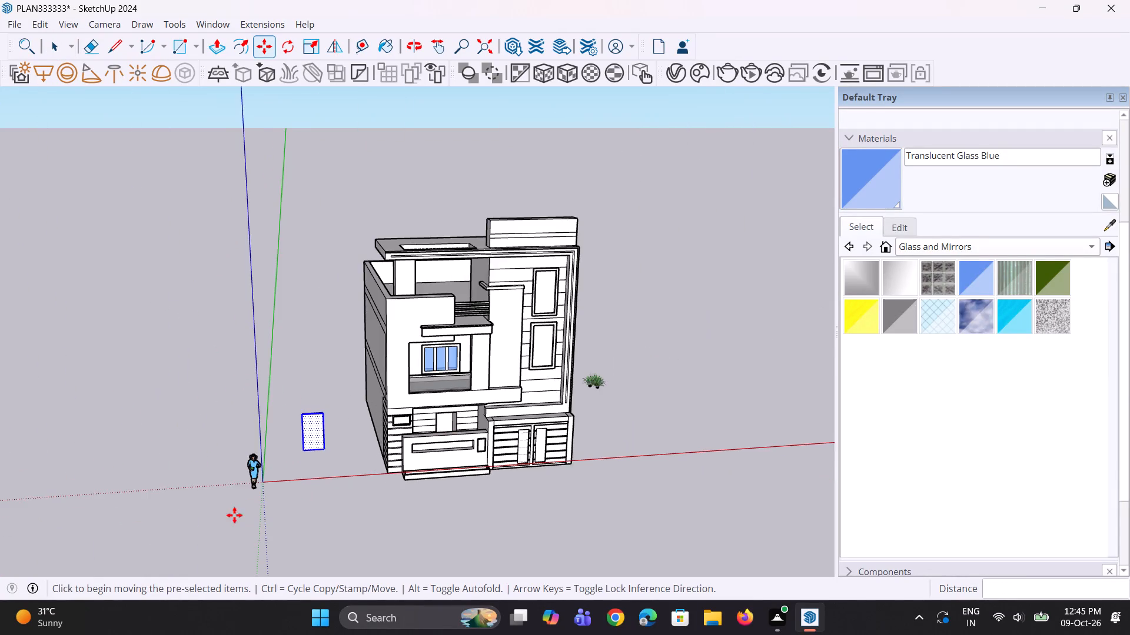
pyautogui.moveTo(234, 515); pyautogui.dragTo(277, 488, button='middle')
pyautogui.scroll(8, 281, 476)
pyautogui.press('space')
pyautogui.click(304, 517)
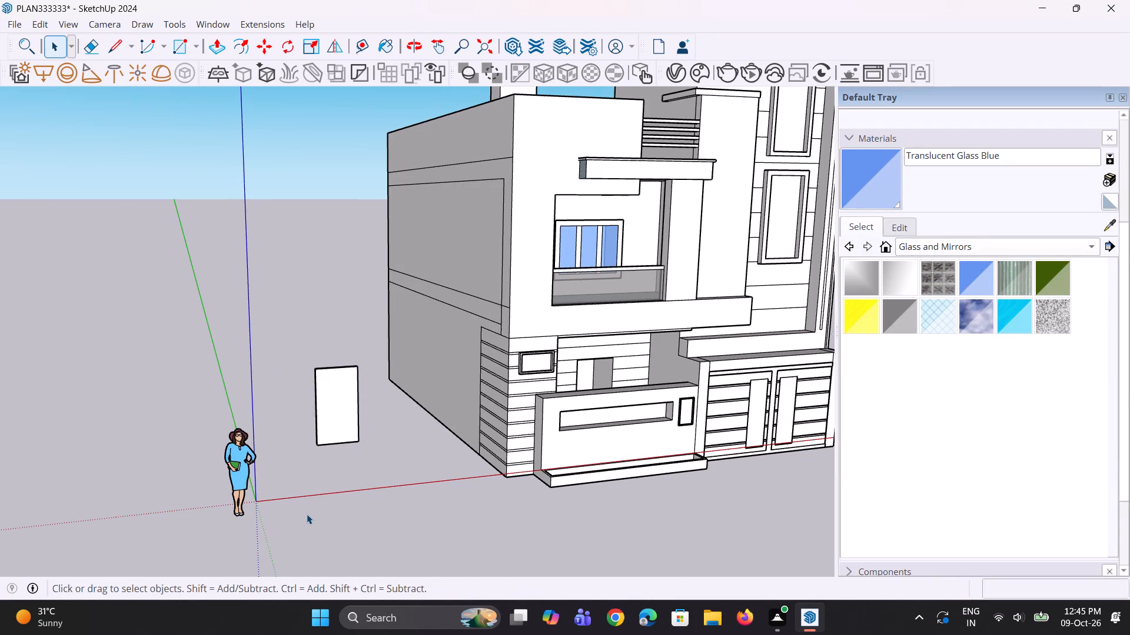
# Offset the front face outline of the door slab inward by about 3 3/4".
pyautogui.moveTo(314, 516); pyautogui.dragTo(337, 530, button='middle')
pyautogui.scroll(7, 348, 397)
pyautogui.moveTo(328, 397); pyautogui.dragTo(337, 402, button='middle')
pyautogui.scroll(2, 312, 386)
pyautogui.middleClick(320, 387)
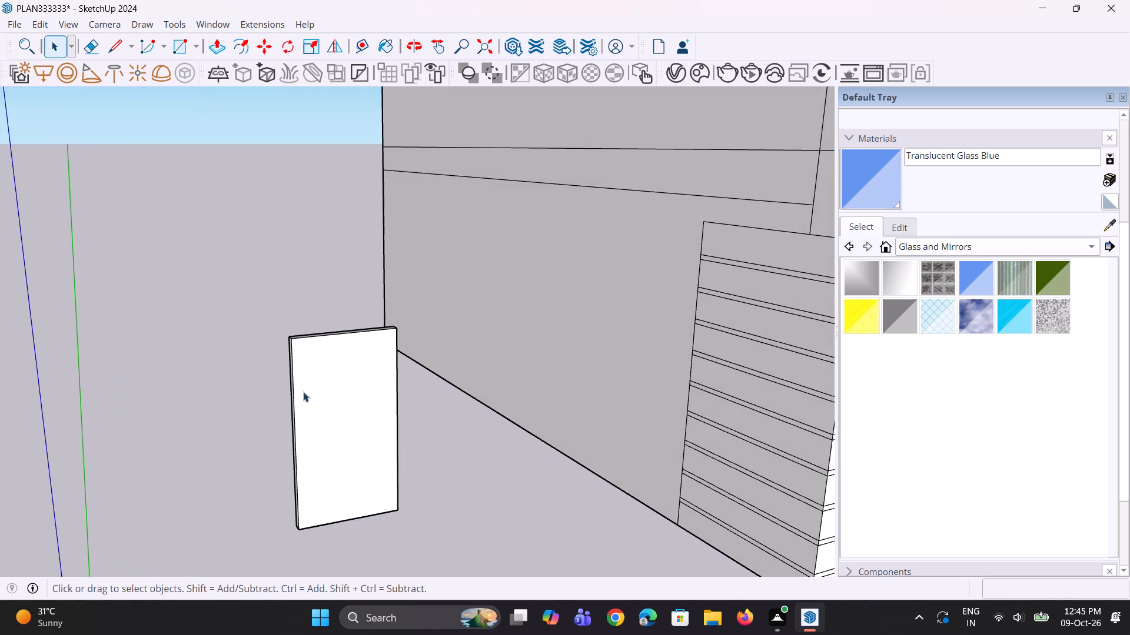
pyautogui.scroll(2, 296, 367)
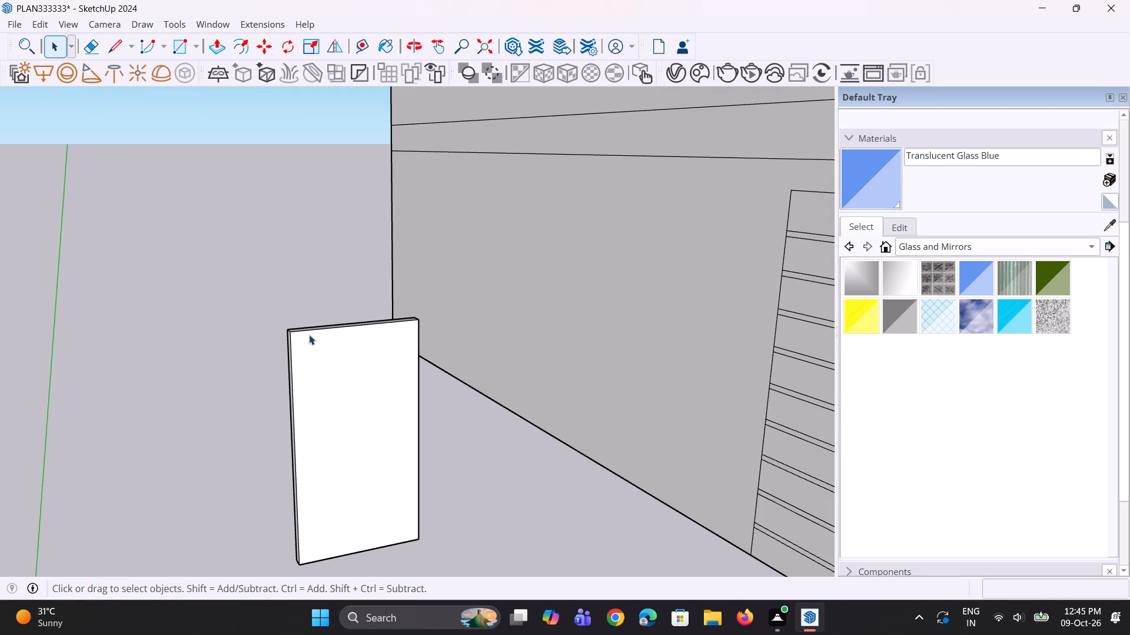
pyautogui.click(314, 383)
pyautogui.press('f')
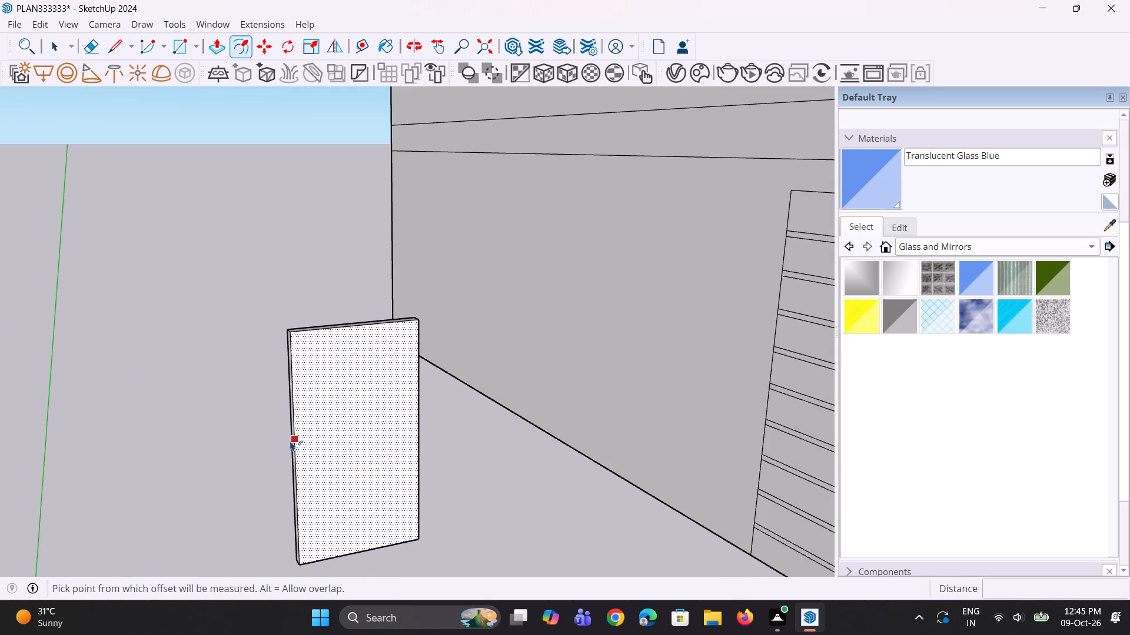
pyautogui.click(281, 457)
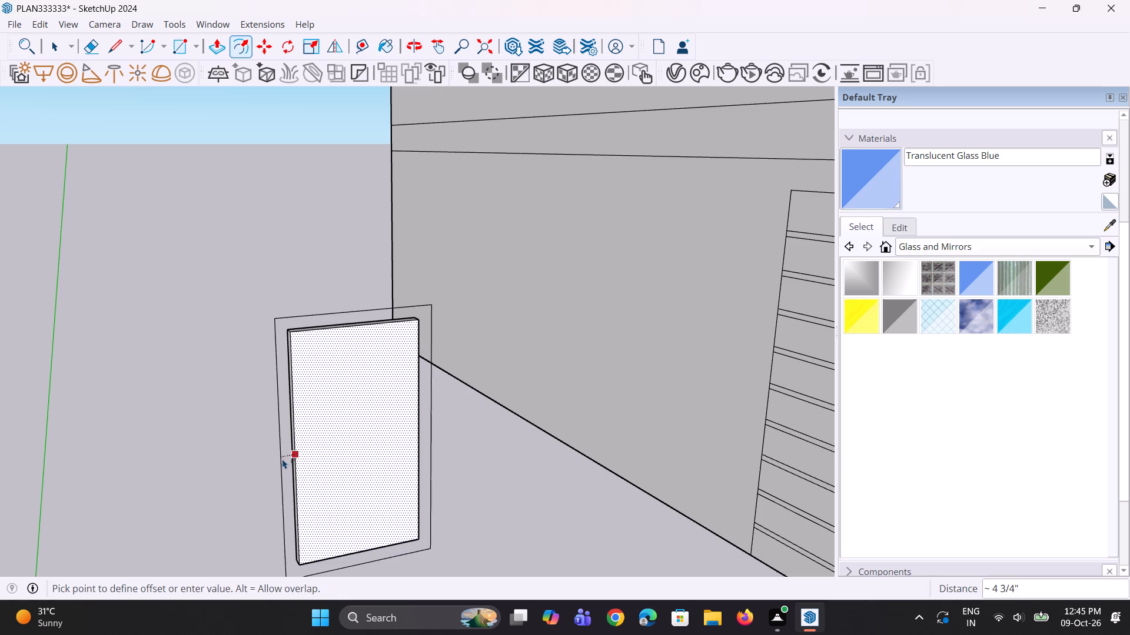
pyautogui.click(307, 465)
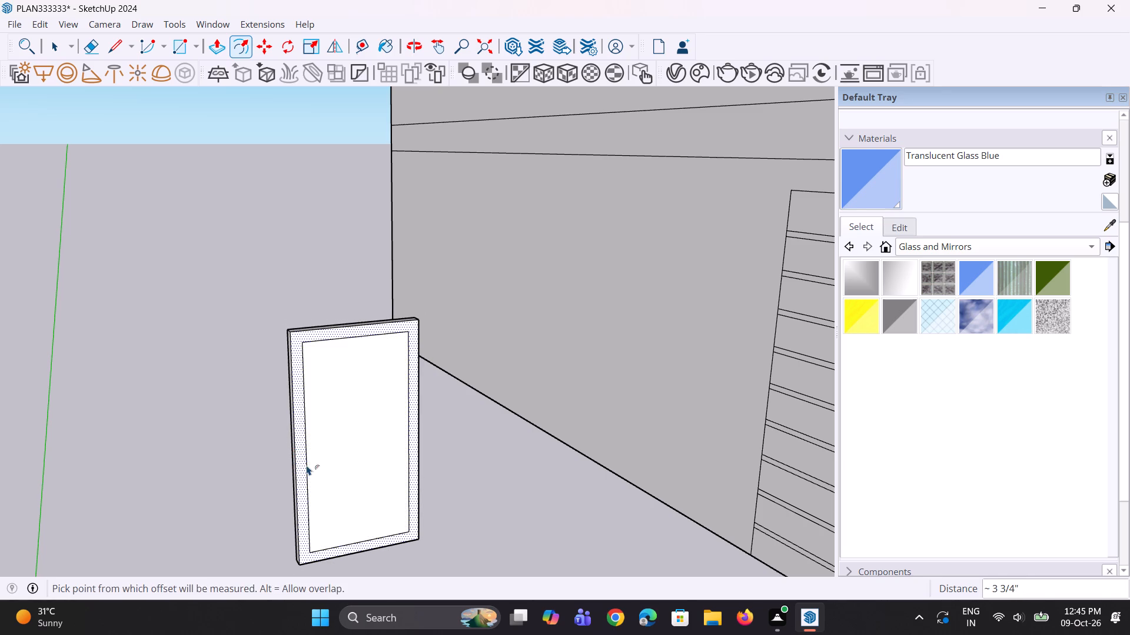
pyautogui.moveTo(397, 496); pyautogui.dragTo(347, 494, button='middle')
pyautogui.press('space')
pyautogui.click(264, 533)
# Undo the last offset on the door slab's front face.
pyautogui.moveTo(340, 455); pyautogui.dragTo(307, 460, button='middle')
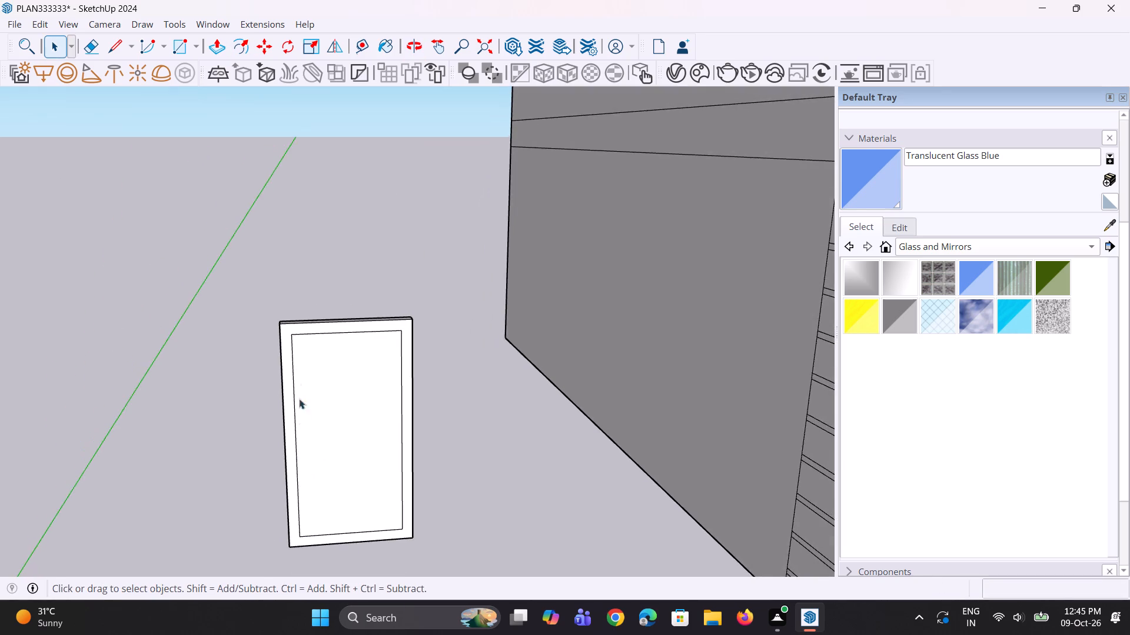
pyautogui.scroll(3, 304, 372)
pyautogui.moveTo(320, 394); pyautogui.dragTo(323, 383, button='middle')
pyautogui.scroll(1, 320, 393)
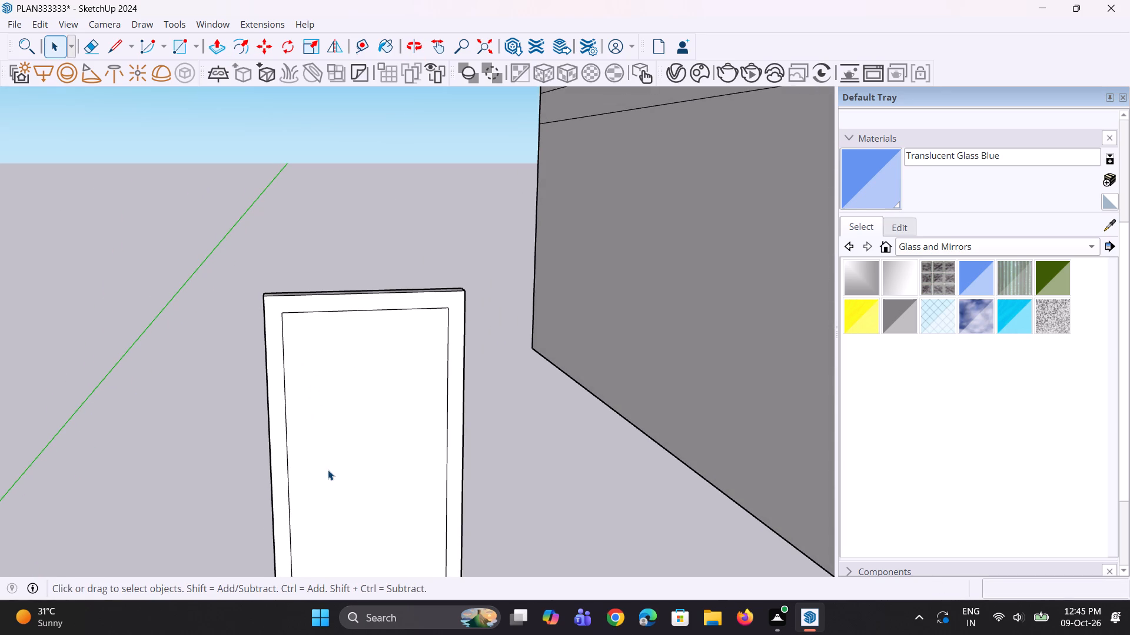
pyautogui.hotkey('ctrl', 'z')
# Offset the door slab's front face outline inward to form a narrow border.
pyautogui.click(318, 443)
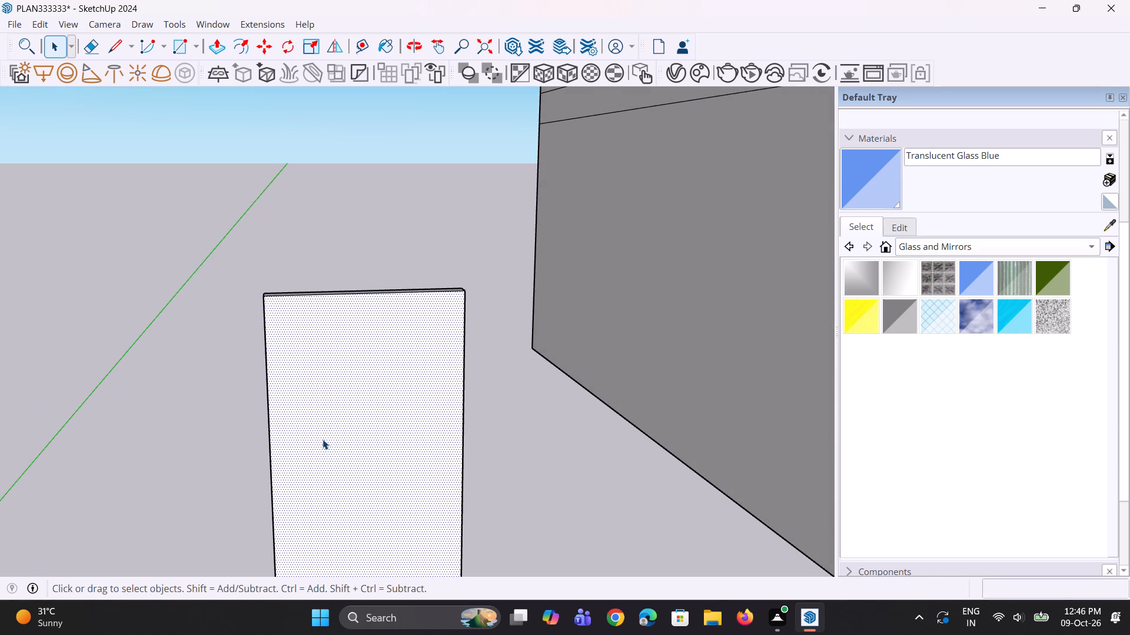
pyautogui.scroll(-2, 323, 439)
pyautogui.scroll(1, 268, 480)
pyautogui.press('f')
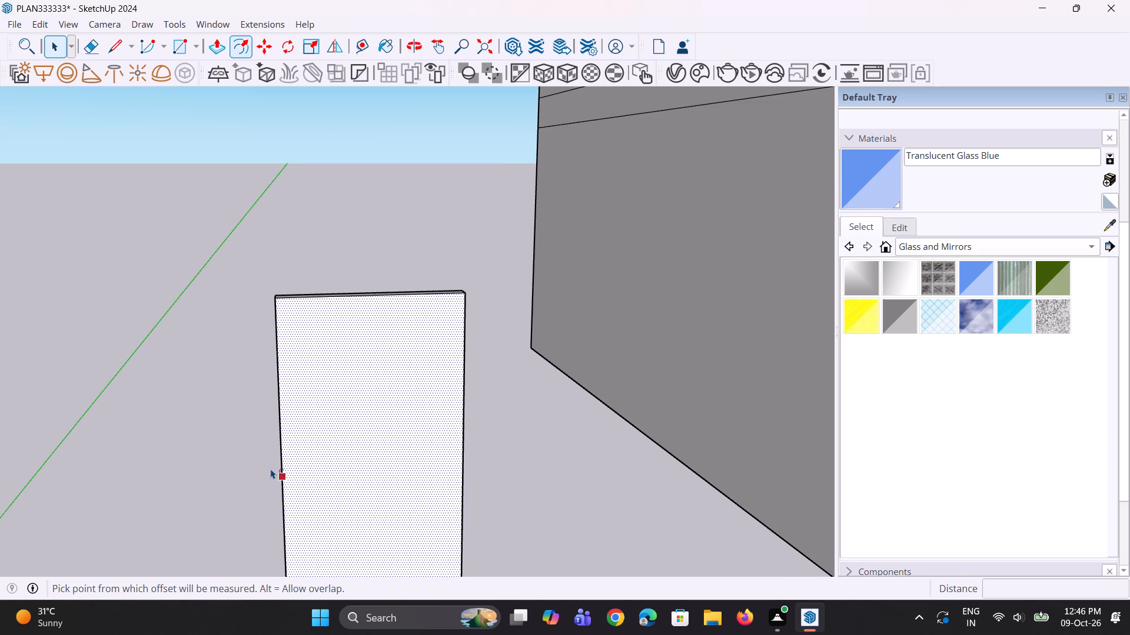
pyautogui.click(279, 454)
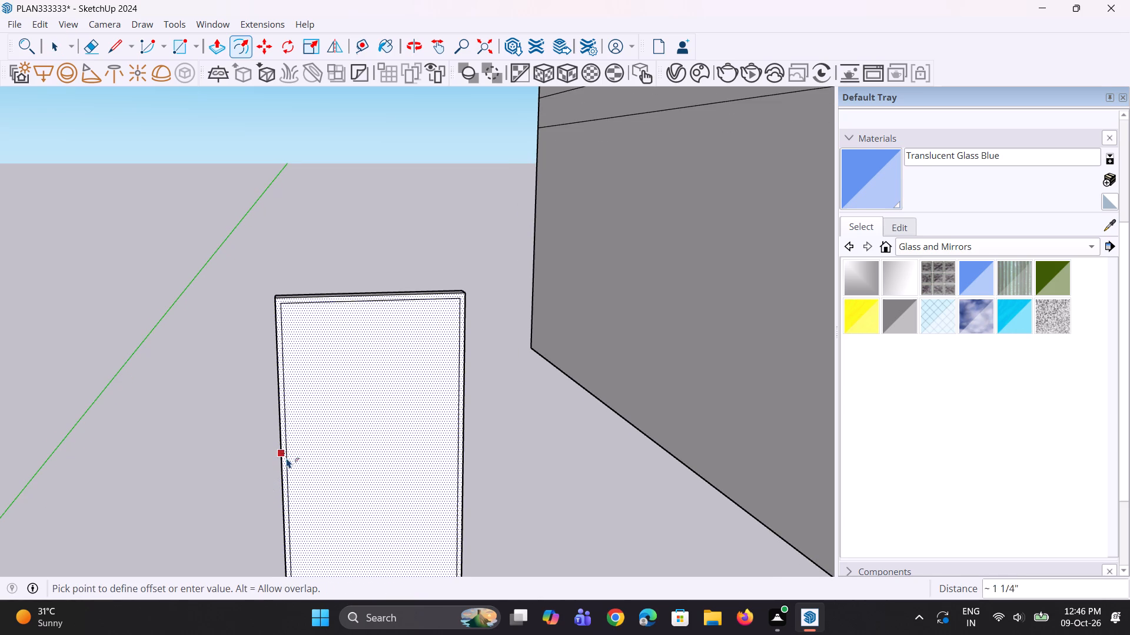
pyautogui.click(290, 462)
pyautogui.press('space')
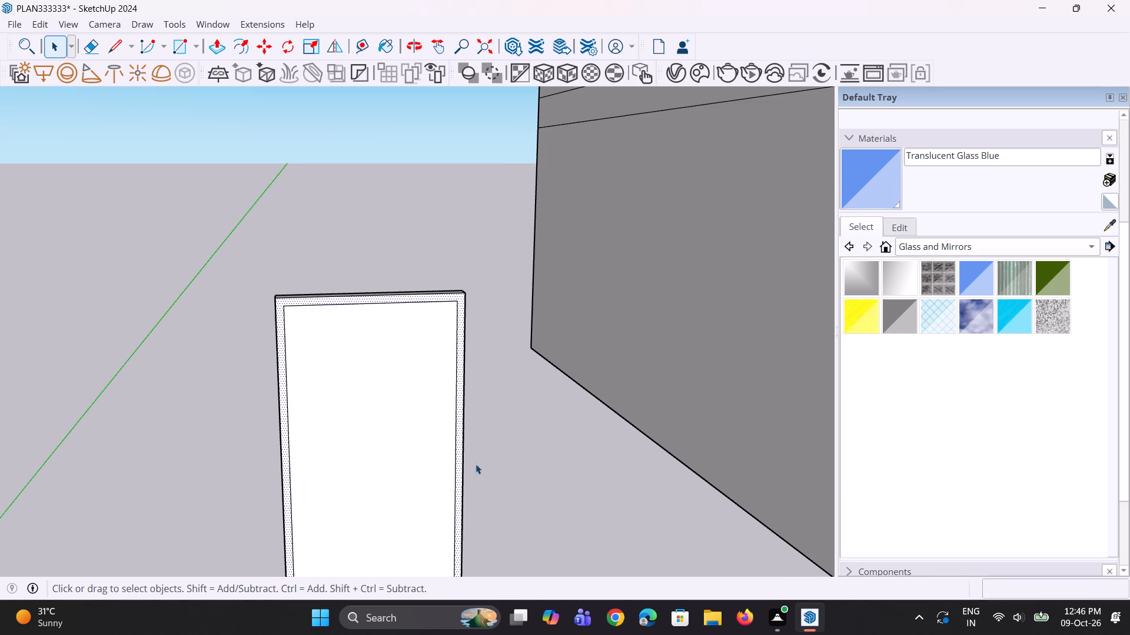
pyautogui.press('space')
pyautogui.click(535, 466)
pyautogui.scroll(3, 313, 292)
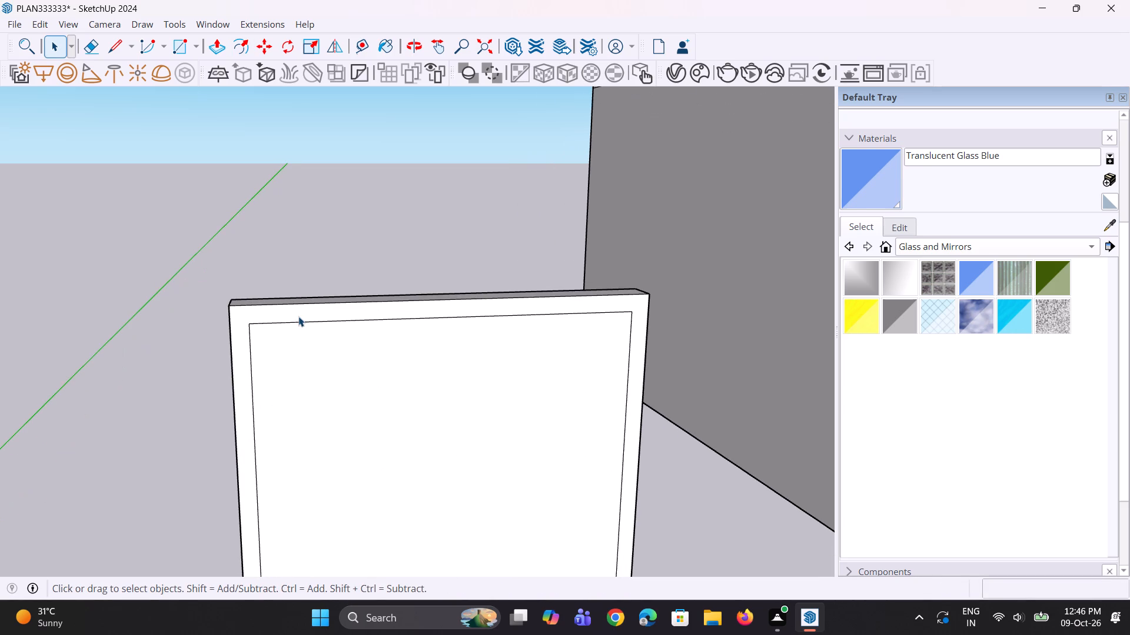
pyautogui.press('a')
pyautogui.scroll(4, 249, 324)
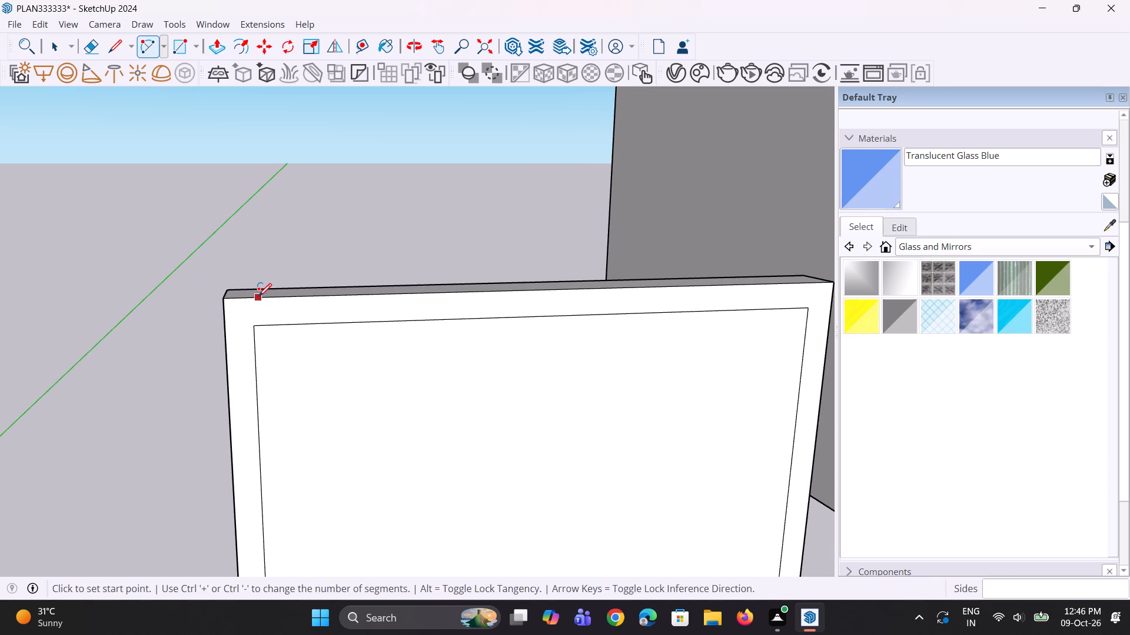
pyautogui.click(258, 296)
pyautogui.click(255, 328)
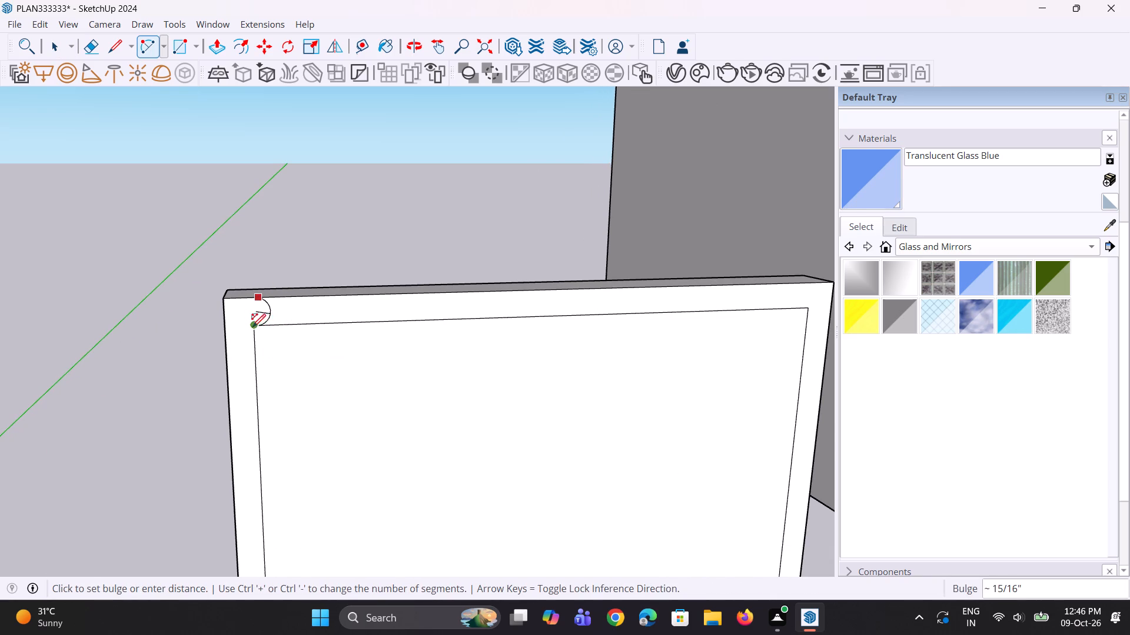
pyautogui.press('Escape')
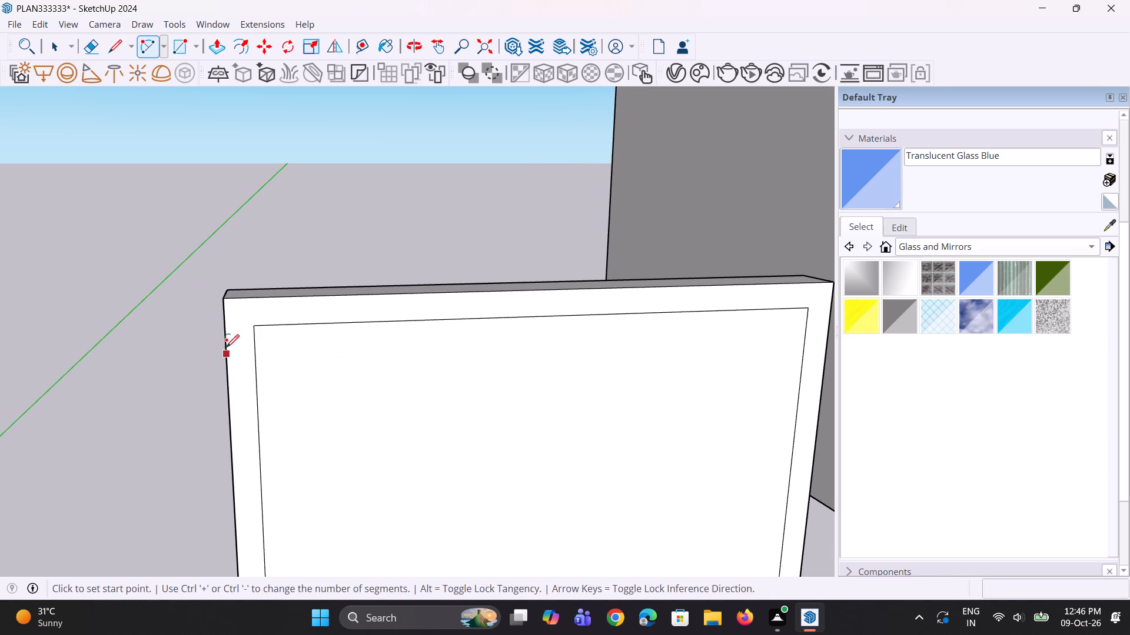
# Draw an arc spanning the door border near its upper corner, bulging about 1 3/8" outward from the front face.
pyautogui.scroll(-1, 240, 336)
pyautogui.click(254, 329)
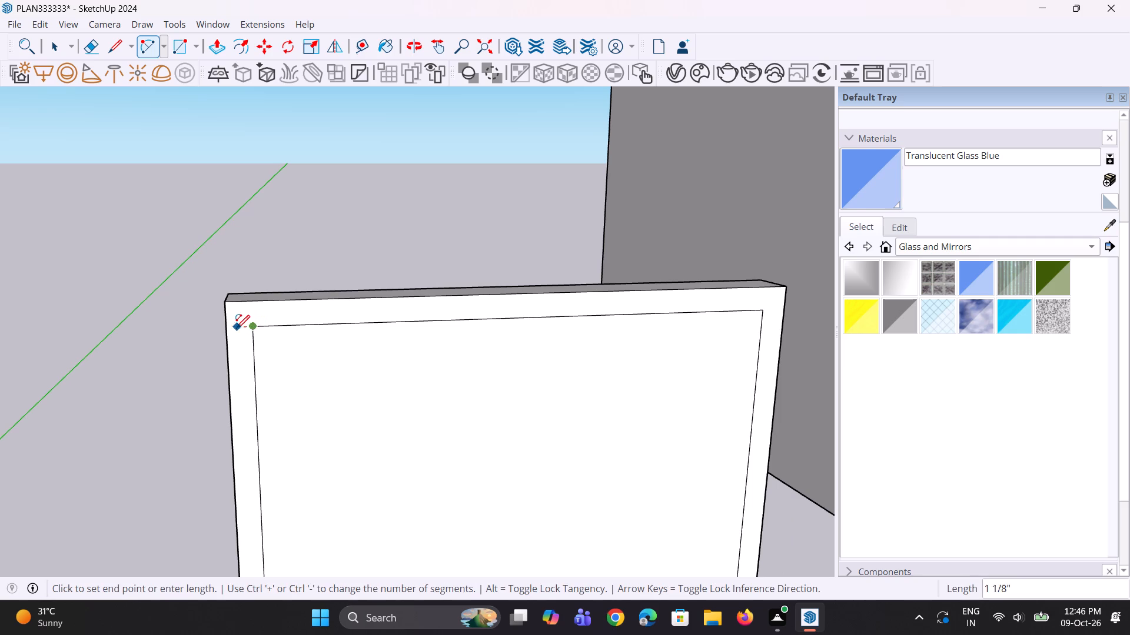
pyautogui.click(228, 329)
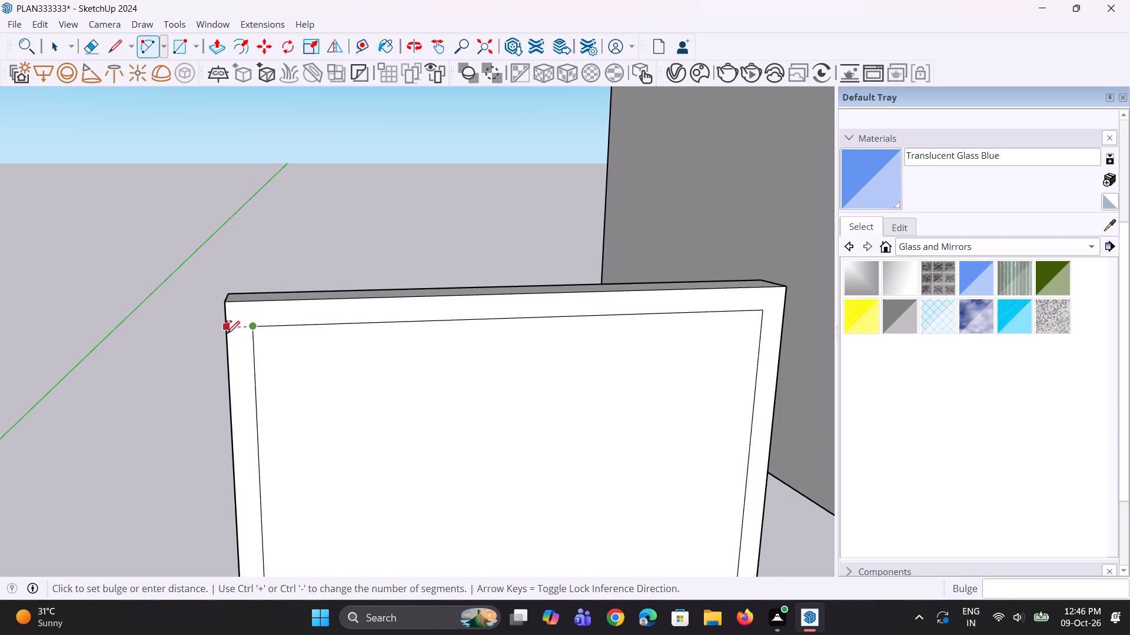
pyautogui.moveTo(249, 342); pyautogui.dragTo(549, 354, button='middle')
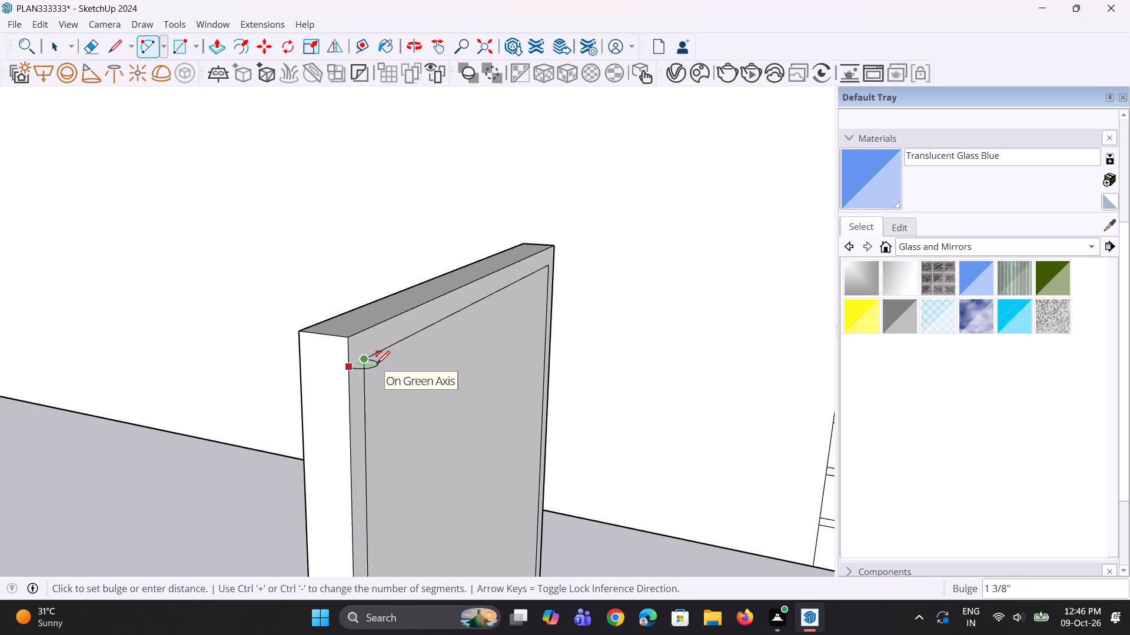
pyautogui.click(377, 364)
# Draw a second, shallower arc between the same endpoints to close the moulding profile.
pyautogui.scroll(-4, 360, 354)
pyautogui.moveTo(400, 397); pyautogui.dragTo(318, 262, button='middle')
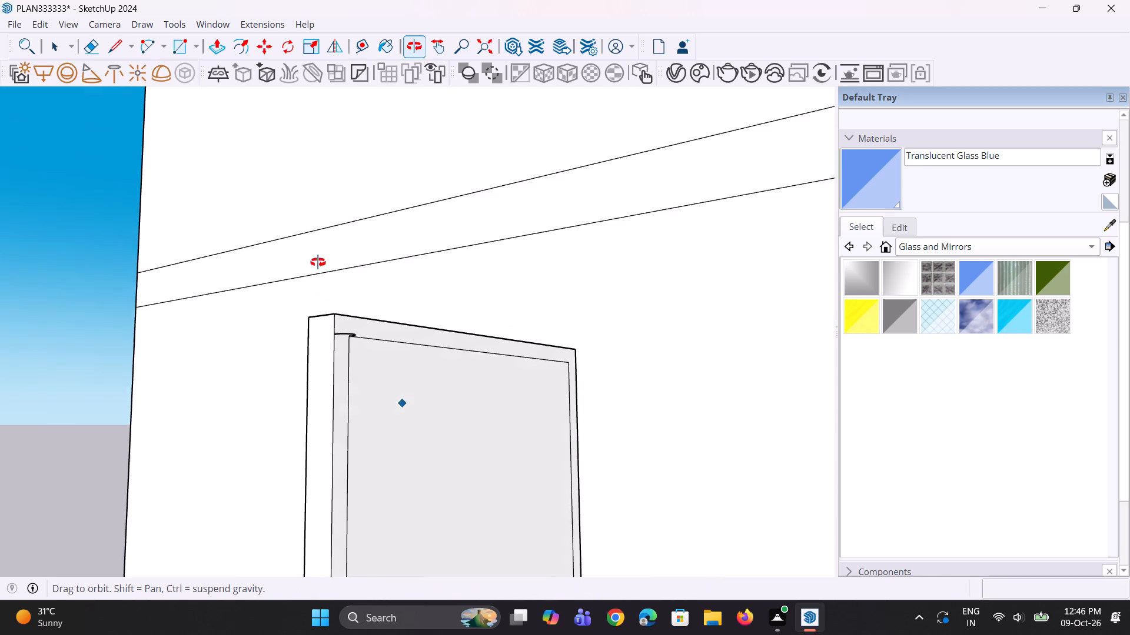
pyautogui.moveTo(318, 262); pyautogui.dragTo(314, 216, button='middle')
pyautogui.scroll(6, 345, 323)
pyautogui.click(355, 325)
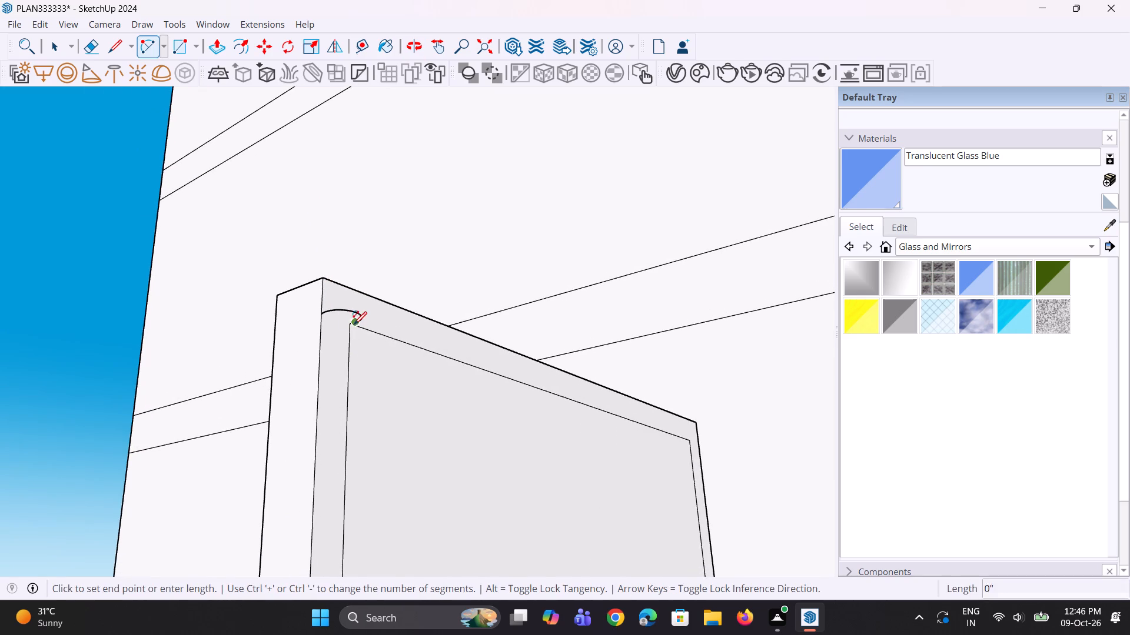
pyautogui.click(324, 318)
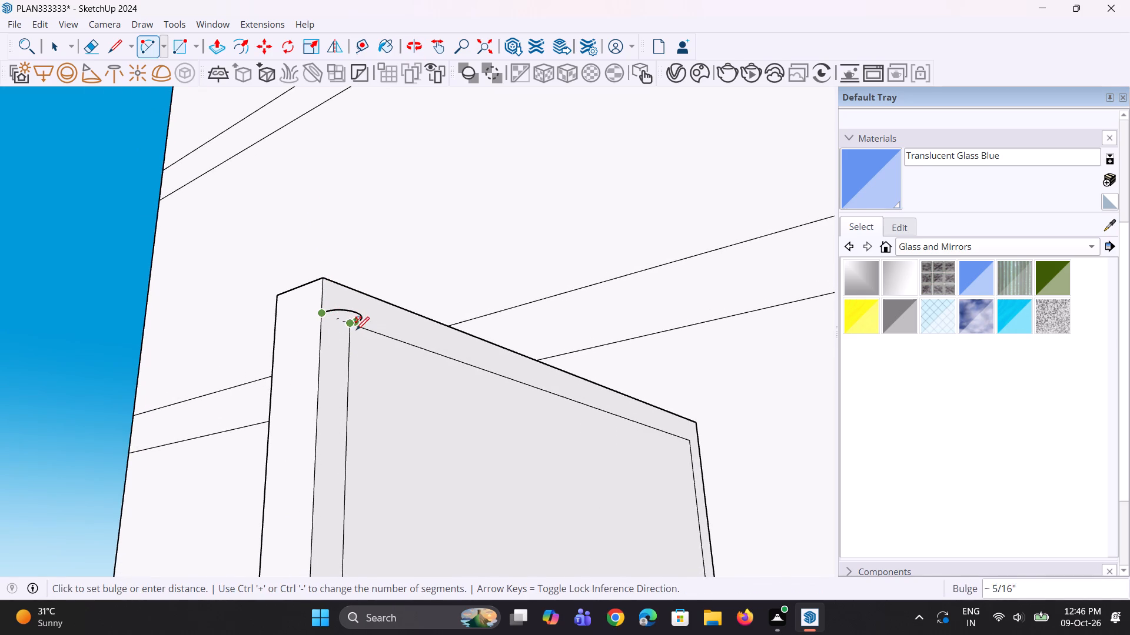
pyautogui.click(354, 326)
pyautogui.moveTo(365, 348); pyautogui.dragTo(330, 366, button='middle')
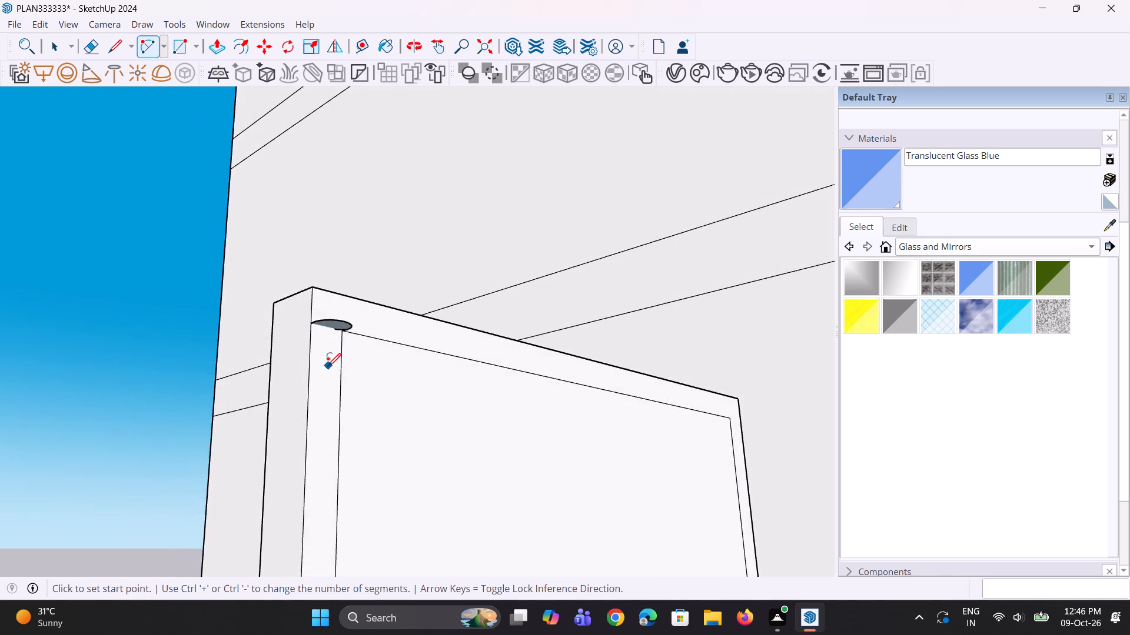
# Sweep the curved profile around the door's front border with Follow Me to form a rounded frame.
pyautogui.scroll(-4, 328, 366)
pyautogui.press('space')
pyautogui.scroll(-2, 330, 379)
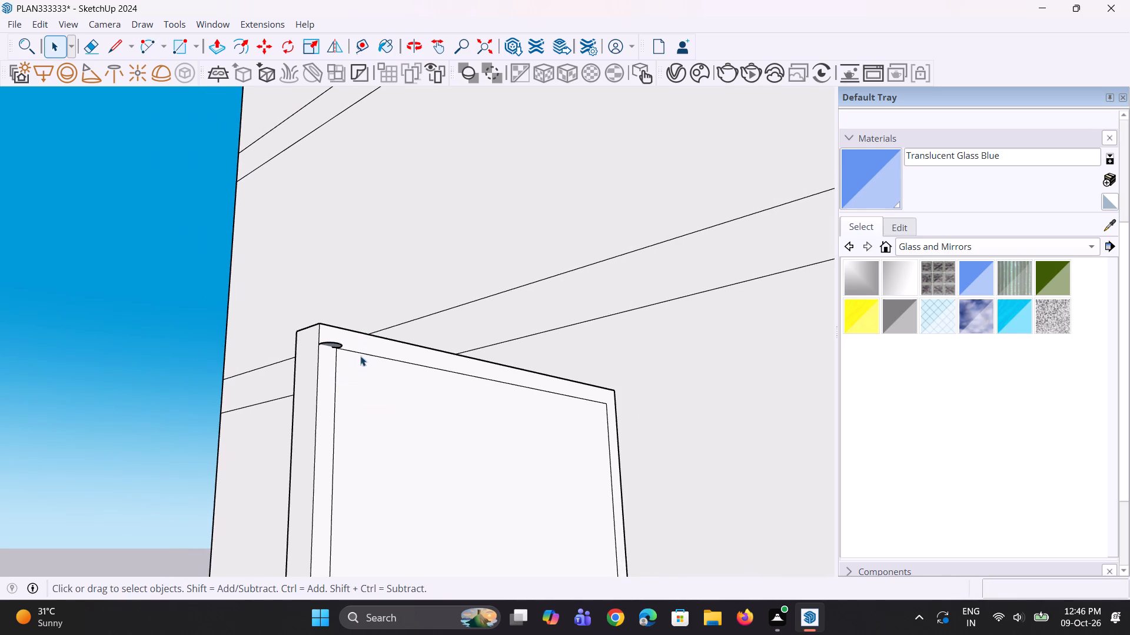
pyautogui.click(331, 378)
pyautogui.scroll(-3, 329, 361)
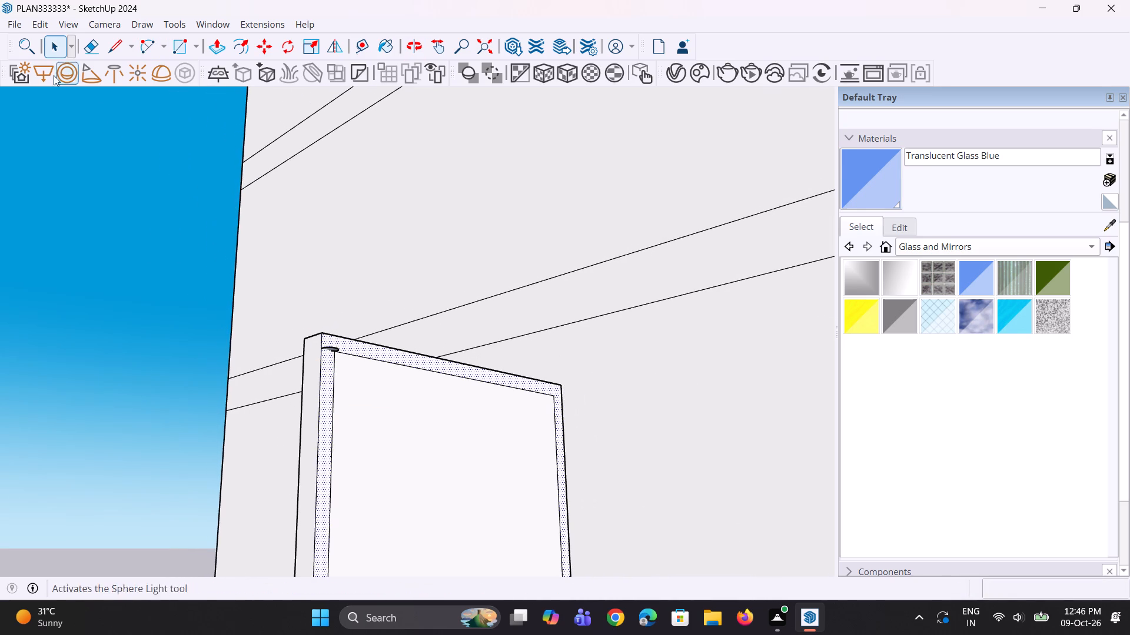
pyautogui.click(22, 54)
pyautogui.press('f')
pyautogui.press('o')
pyautogui.press('l')
pyautogui.press('l')
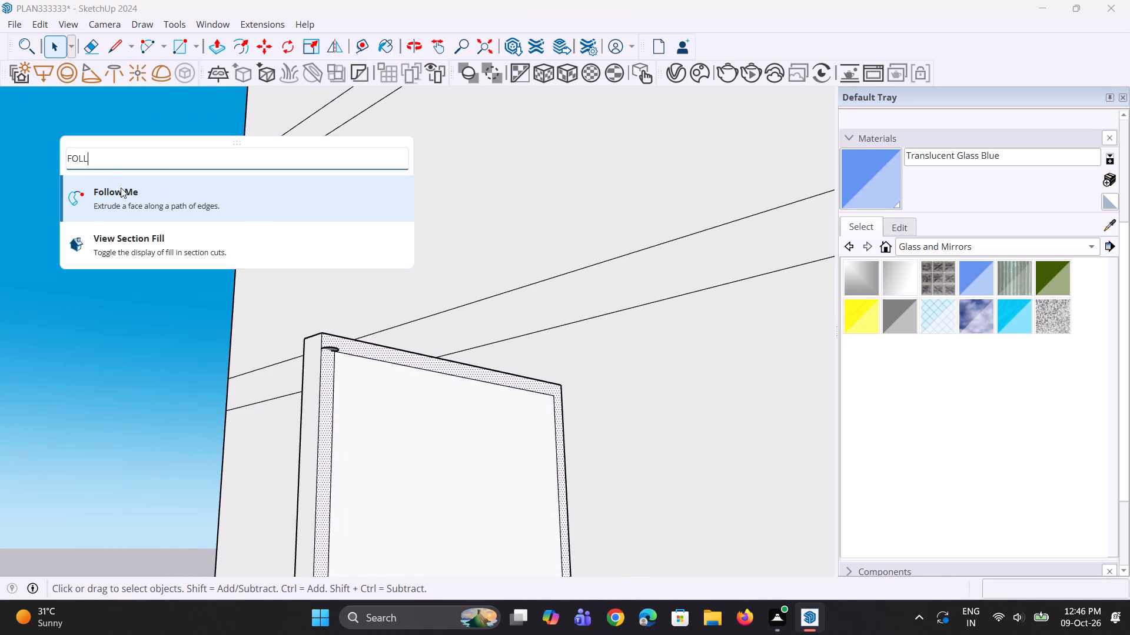
pyautogui.click(255, 202)
pyautogui.scroll(2, 331, 381)
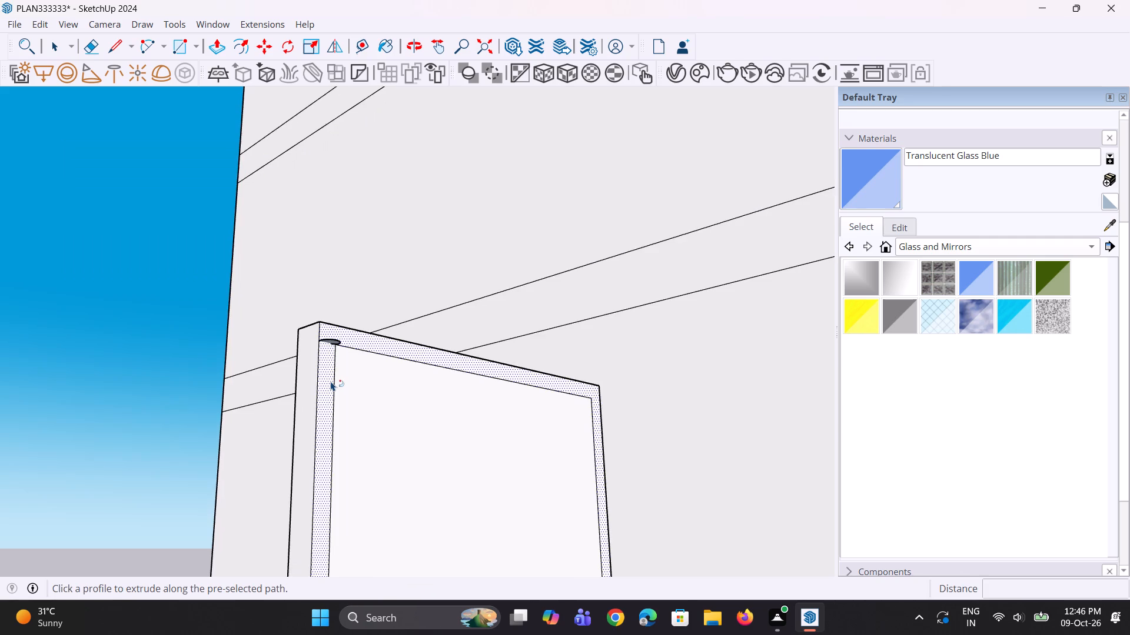
pyautogui.moveTo(331, 381); pyautogui.dragTo(341, 323, button='middle')
pyautogui.scroll(1, 341, 325)
pyautogui.click(335, 332)
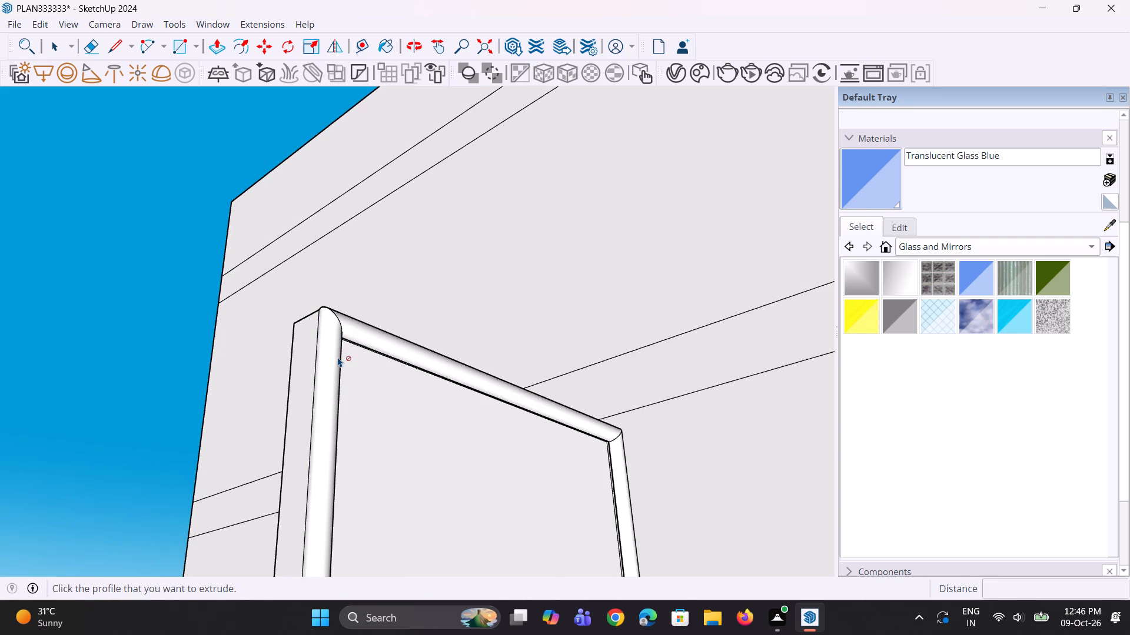
# Examine the rounded frame around the whole door from several angles.
pyautogui.scroll(-18, 338, 357)
pyautogui.scroll(-3, 337, 351)
pyautogui.moveTo(339, 359); pyautogui.dragTo(320, 410, button='middle')
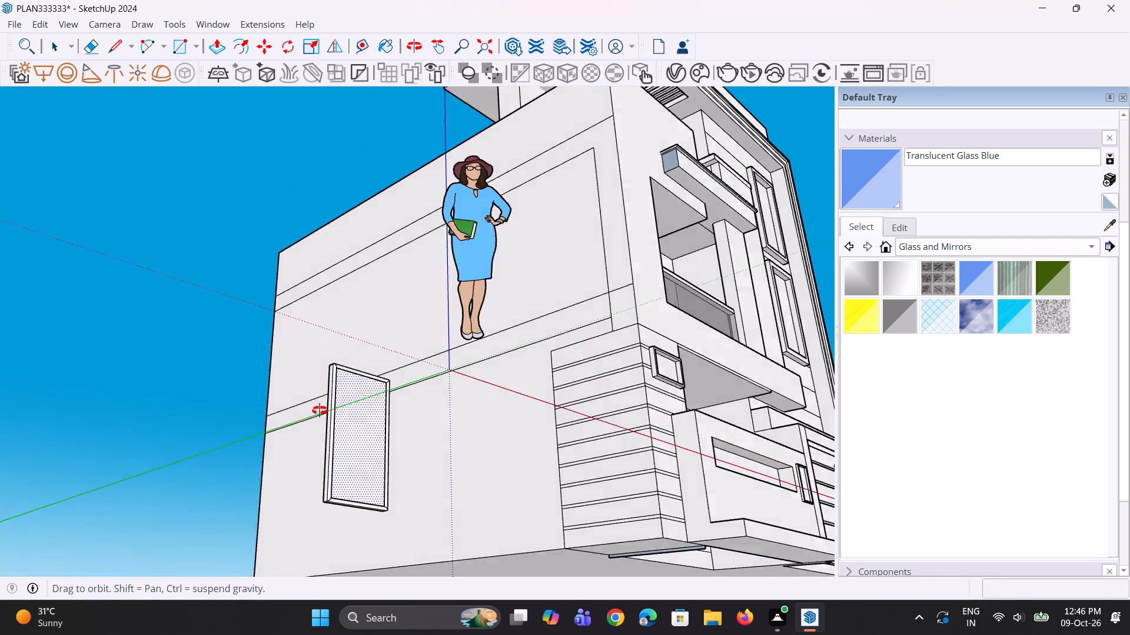
pyautogui.moveTo(320, 410); pyautogui.dragTo(238, 470, button='middle')
pyautogui.scroll(6, 304, 513)
pyautogui.scroll(-8, 310, 446)
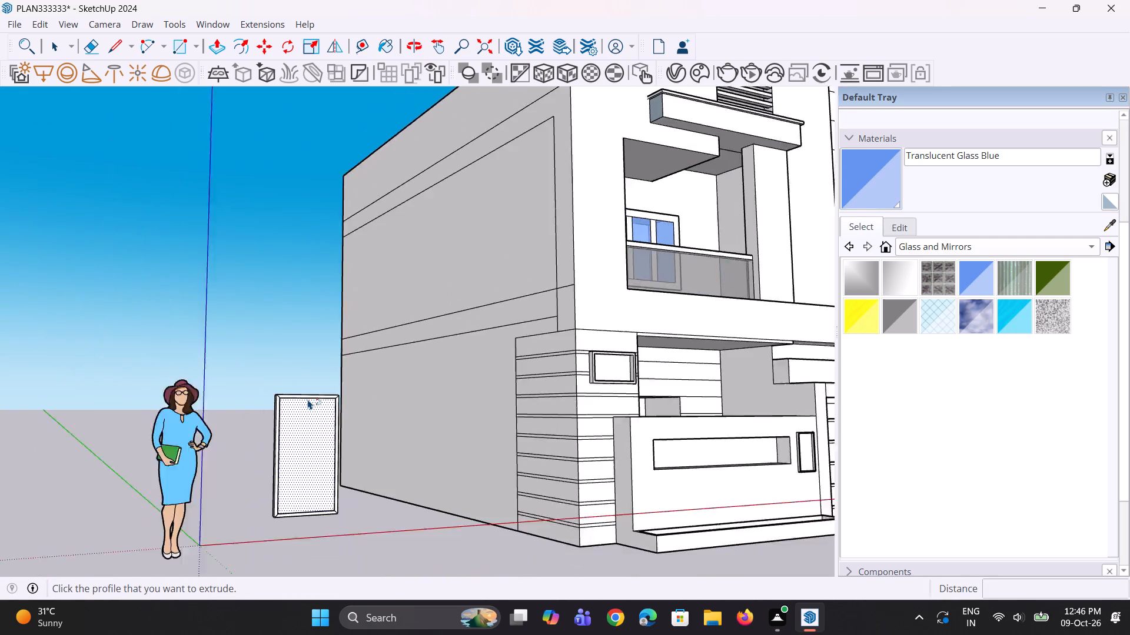
pyautogui.moveTo(293, 447); pyautogui.dragTo(265, 502, button='middle')
pyautogui.scroll(9, 272, 503)
pyautogui.moveTo(381, 520); pyautogui.dragTo(360, 510, button='middle')
pyautogui.scroll(1, 360, 510)
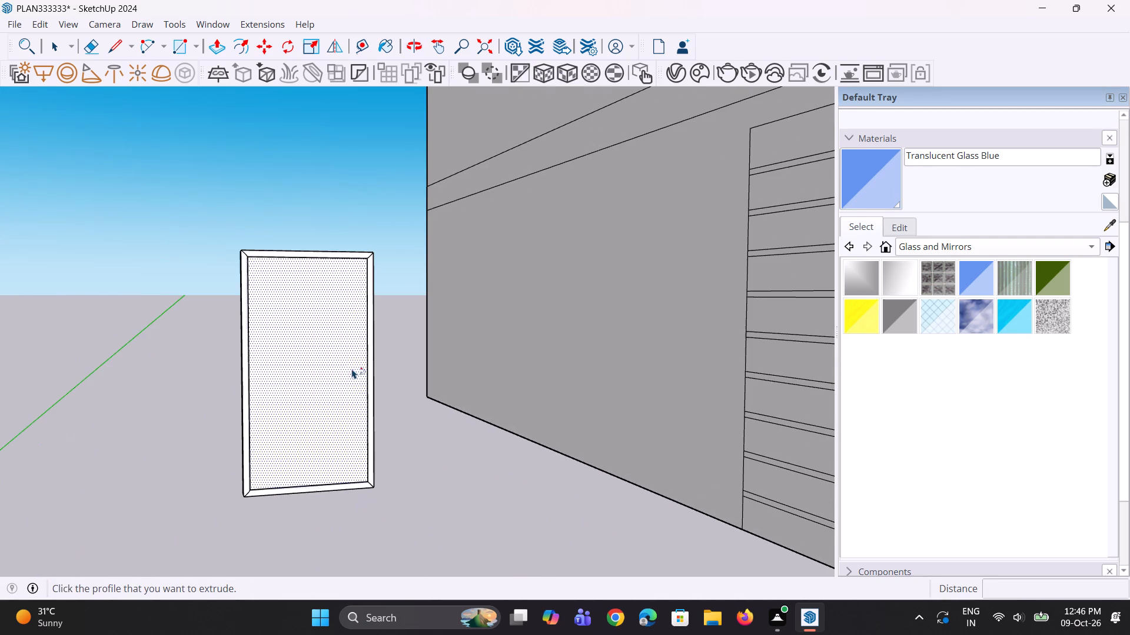
pyautogui.scroll(3, 247, 329)
pyautogui.middleClick(247, 332)
pyautogui.press('space')
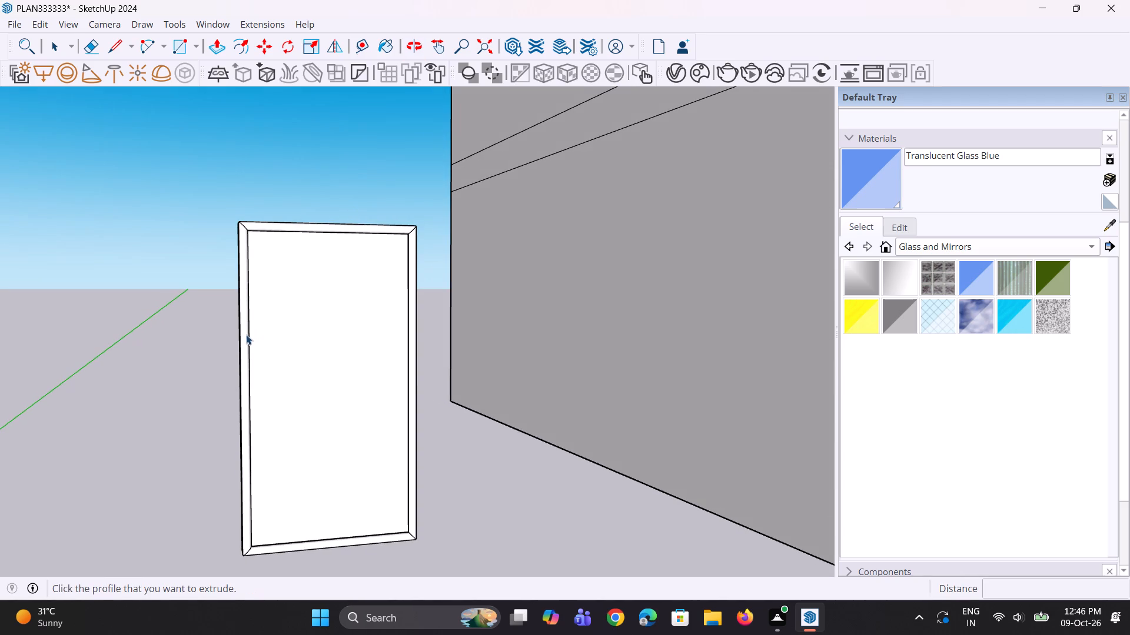
pyautogui.moveTo(280, 362); pyautogui.dragTo(351, 366, button='middle')
pyautogui.scroll(3, 306, 420)
pyautogui.moveTo(304, 420); pyautogui.dragTo(325, 420, button='middle')
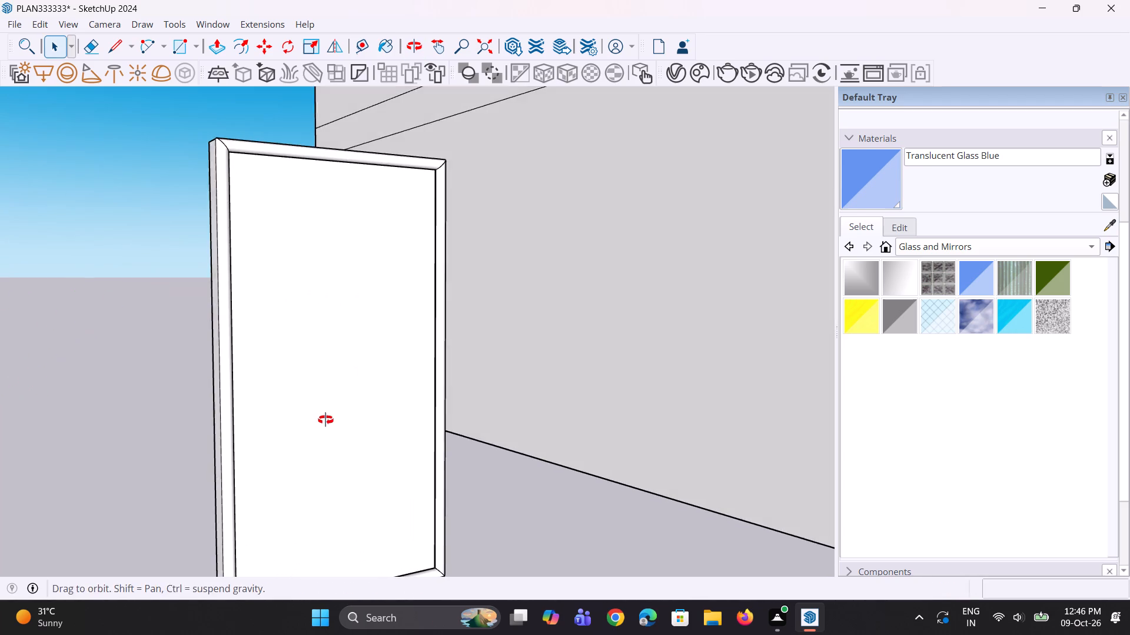
pyautogui.moveTo(325, 420); pyautogui.dragTo(334, 417, button='middle')
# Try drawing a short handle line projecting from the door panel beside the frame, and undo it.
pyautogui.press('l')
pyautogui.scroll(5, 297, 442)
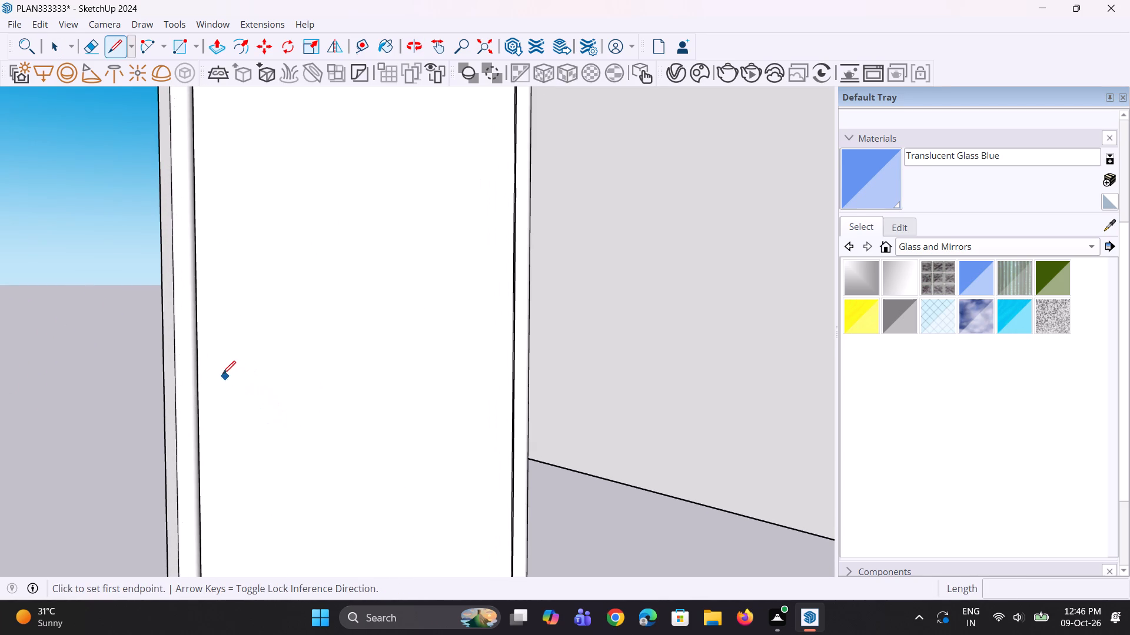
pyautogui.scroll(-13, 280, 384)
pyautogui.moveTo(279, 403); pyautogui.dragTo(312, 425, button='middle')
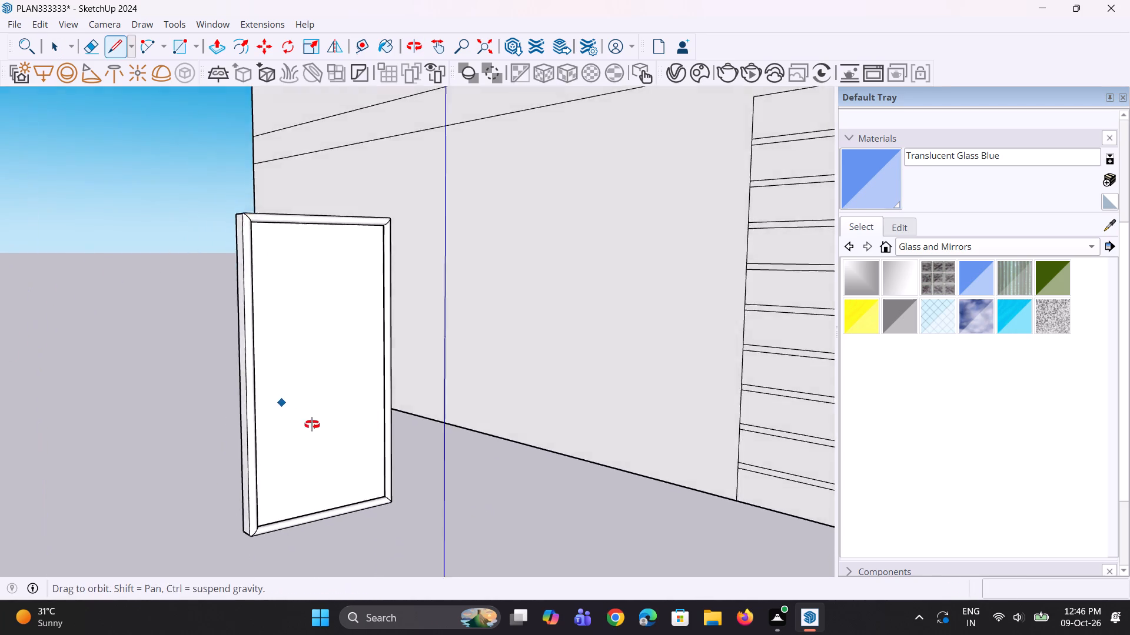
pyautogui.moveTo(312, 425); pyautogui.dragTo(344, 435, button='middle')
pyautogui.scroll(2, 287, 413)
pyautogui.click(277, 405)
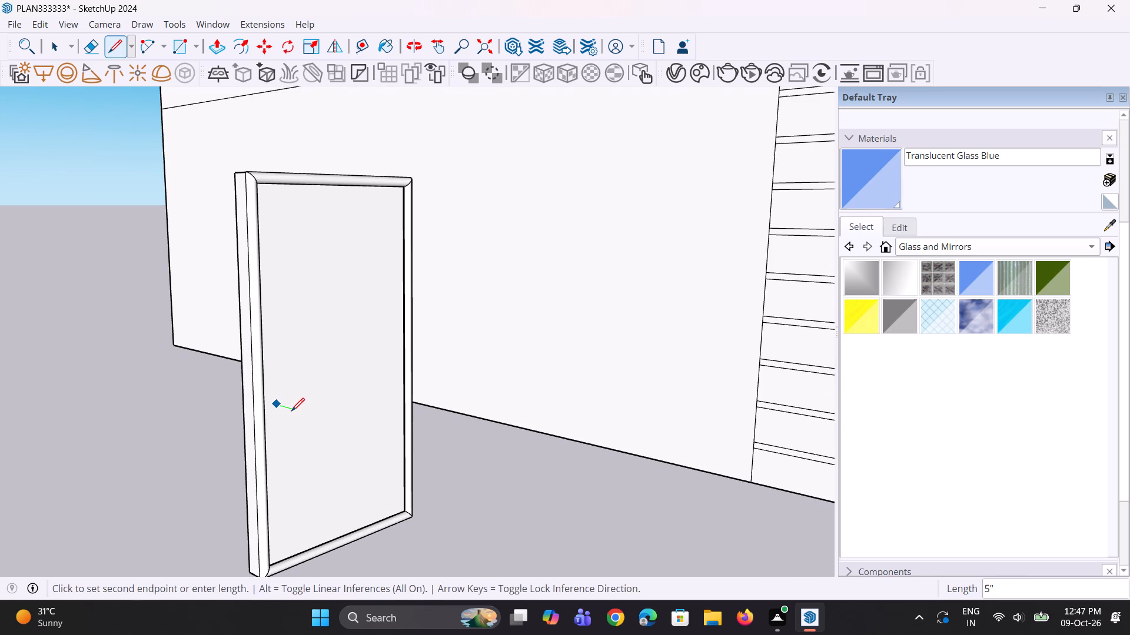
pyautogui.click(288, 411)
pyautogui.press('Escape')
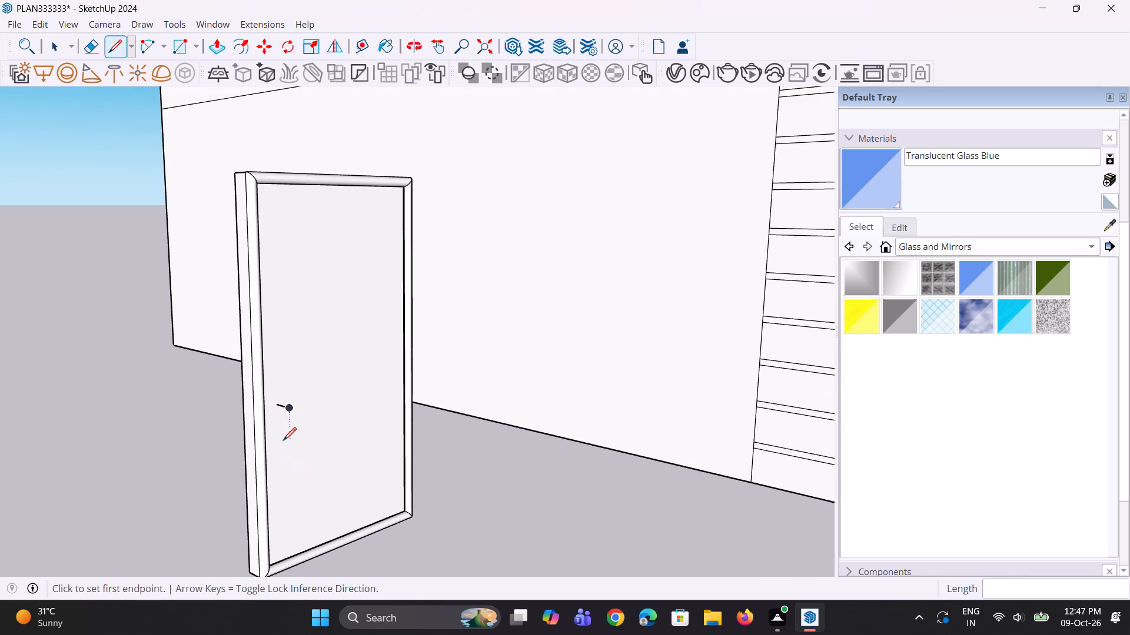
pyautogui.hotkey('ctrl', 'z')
# Draw a three-segment pull handle path beside the frame: a leg about 3 1/2" out from the panel, a vertical run and a return leg.
pyautogui.scroll(6, 274, 382)
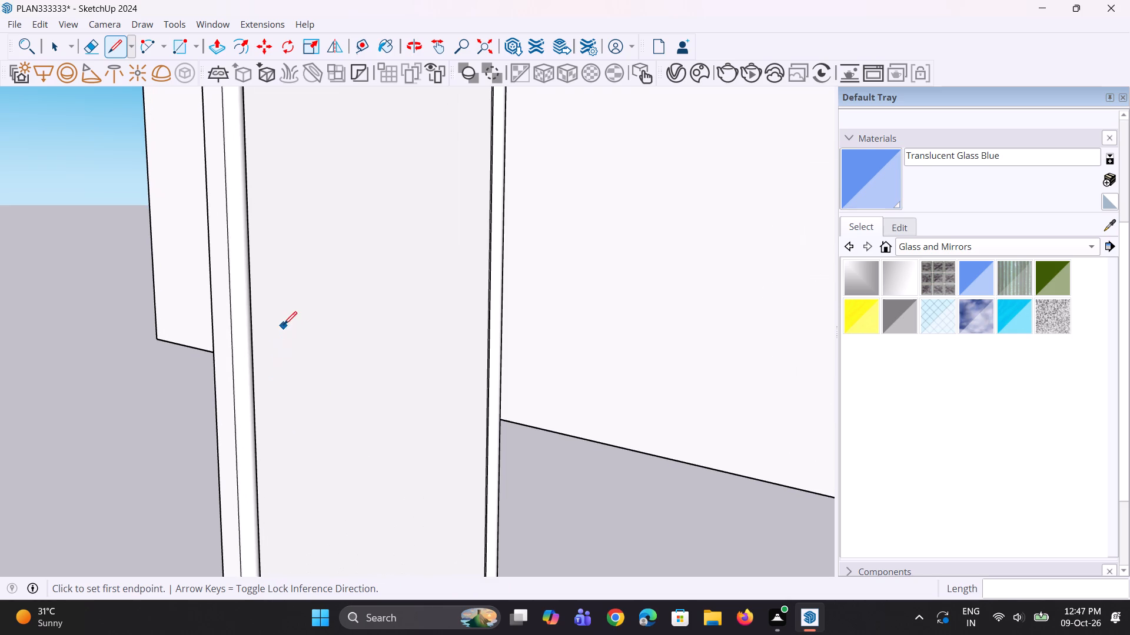
pyautogui.click(274, 316)
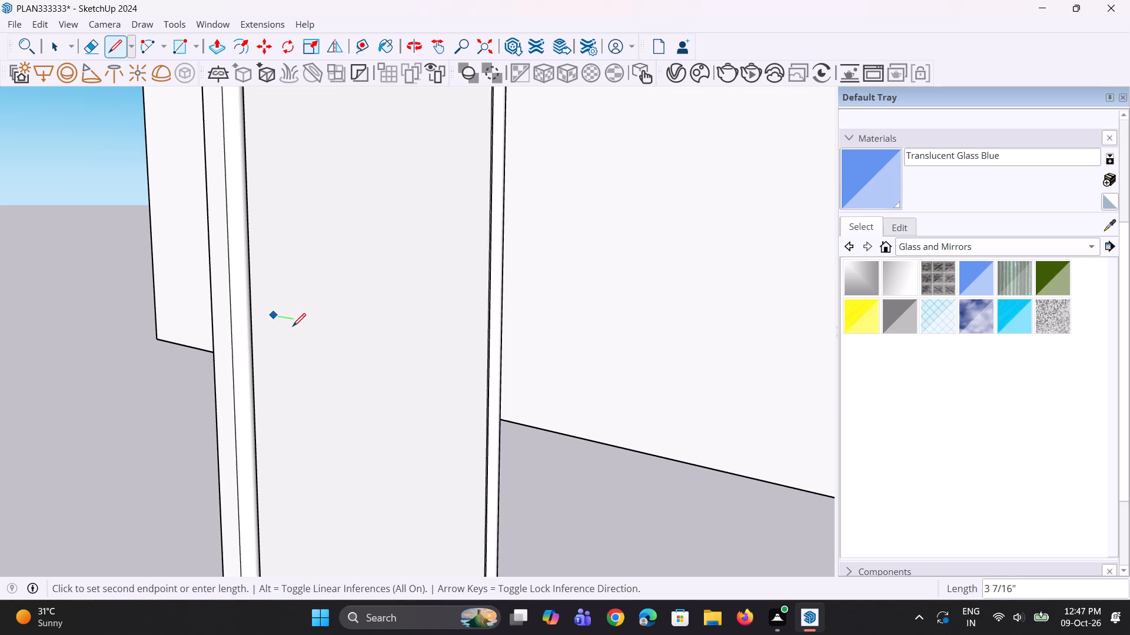
pyautogui.click(293, 326)
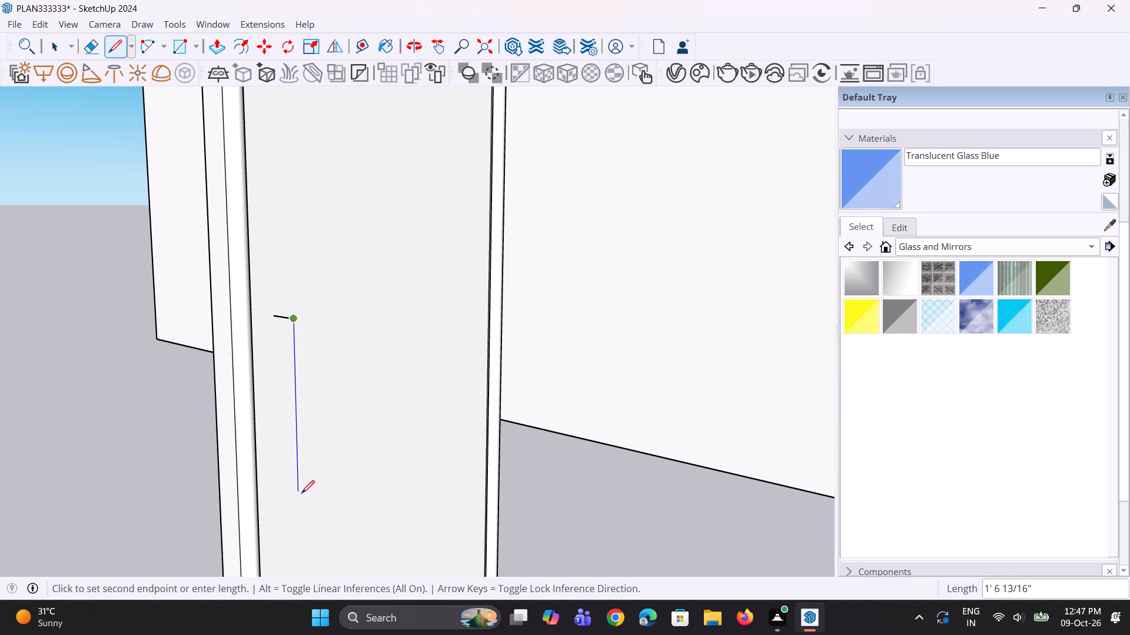
pyautogui.click(303, 505)
pyautogui.click(280, 496)
pyautogui.press('space')
pyautogui.press('space')
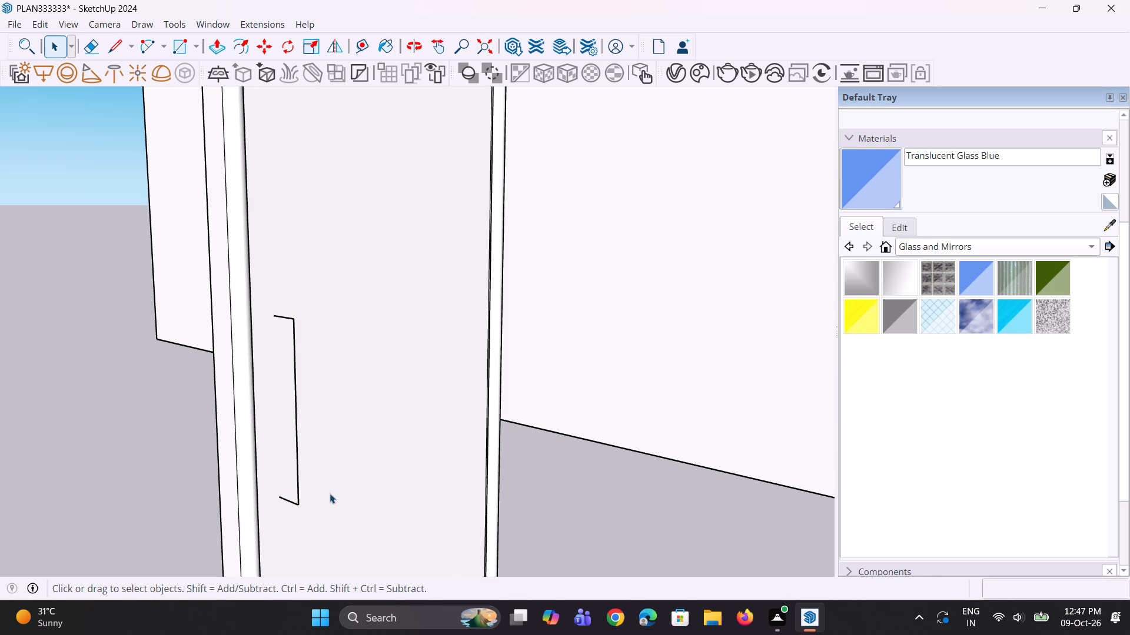
# Draw a circle of about 1 3/16" radius on the door panel, centred on the upper end of the handle path.
pyautogui.scroll(-9, 330, 493)
pyautogui.moveTo(357, 480); pyautogui.dragTo(204, 454, button='middle')
pyautogui.moveTo(216, 454); pyautogui.dragTo(586, 488, button='middle')
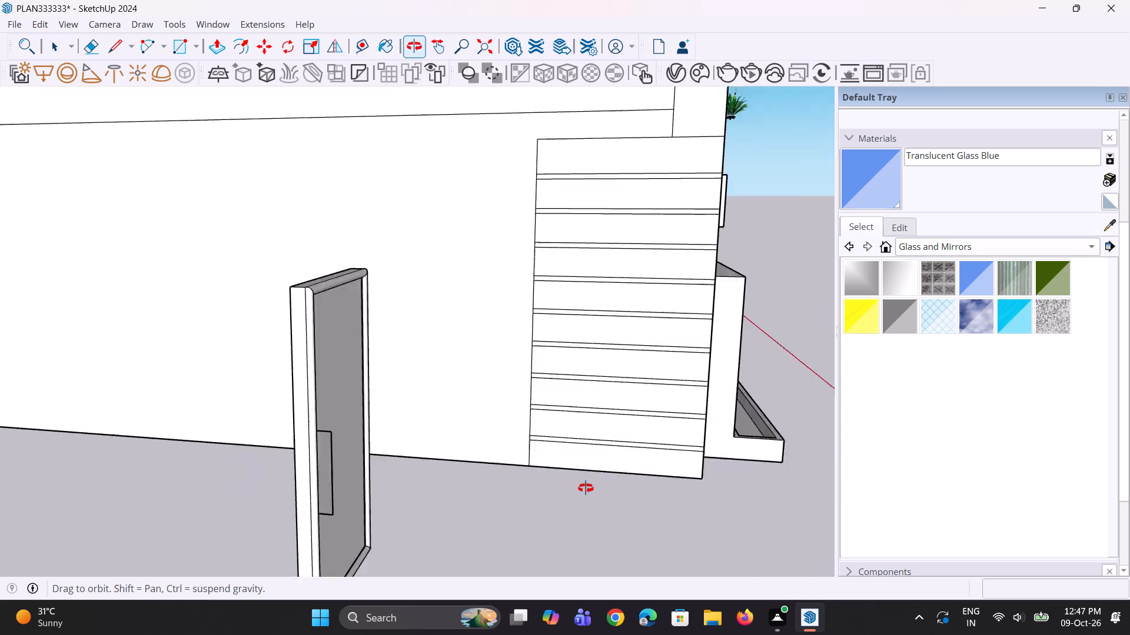
pyautogui.moveTo(586, 488); pyautogui.dragTo(454, 466, button='middle')
pyautogui.scroll(1, 448, 450)
pyautogui.scroll(-6, 437, 415)
pyautogui.moveTo(410, 454); pyautogui.dragTo(354, 458, button='middle')
pyautogui.scroll(3, 318, 468)
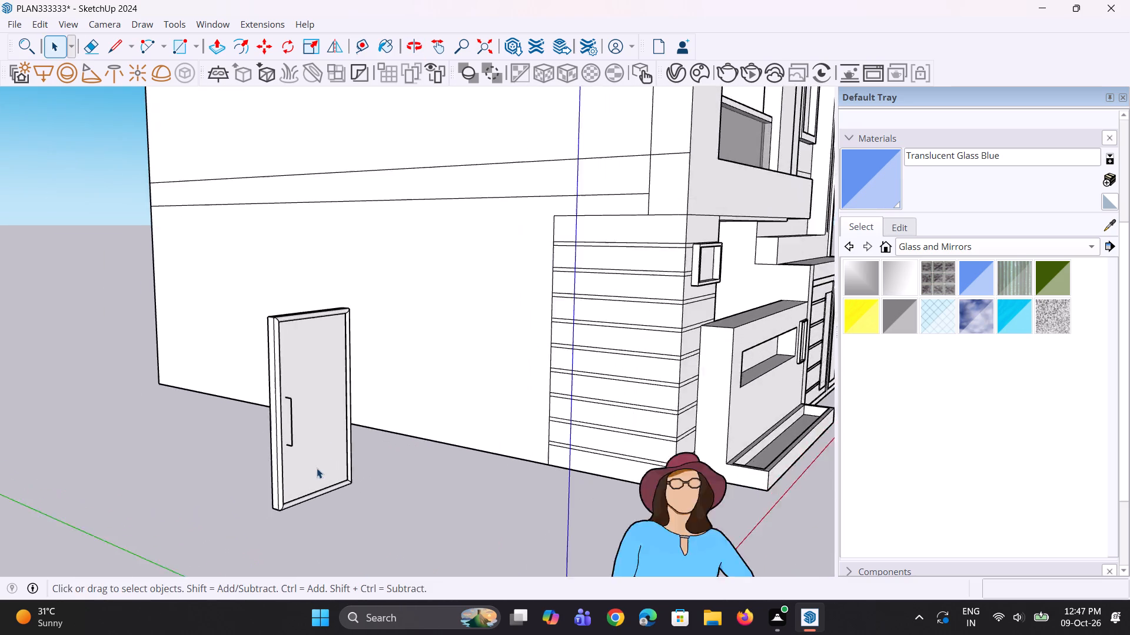
pyautogui.press('c')
pyautogui.scroll(11, 287, 377)
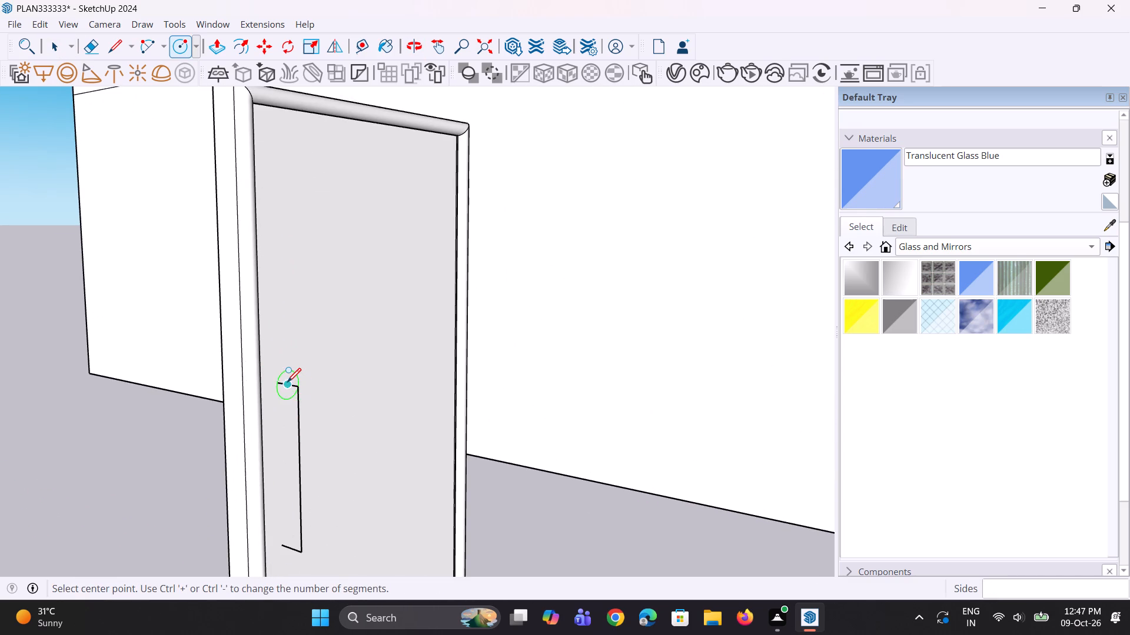
pyautogui.click(281, 379)
pyautogui.click(282, 373)
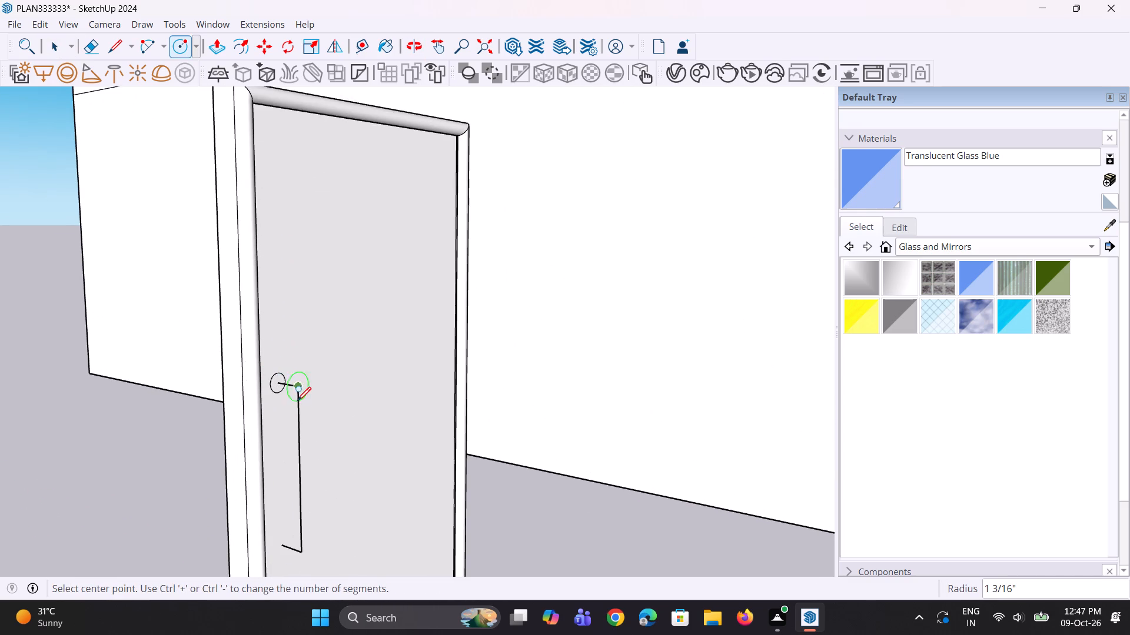
pyautogui.scroll(-3, 298, 402)
pyautogui.press('space')
pyautogui.press('space')
# Sweep the circle along the three-segment handle path with Follow Me to form the solid pull handle.
pyautogui.scroll(2, 303, 404)
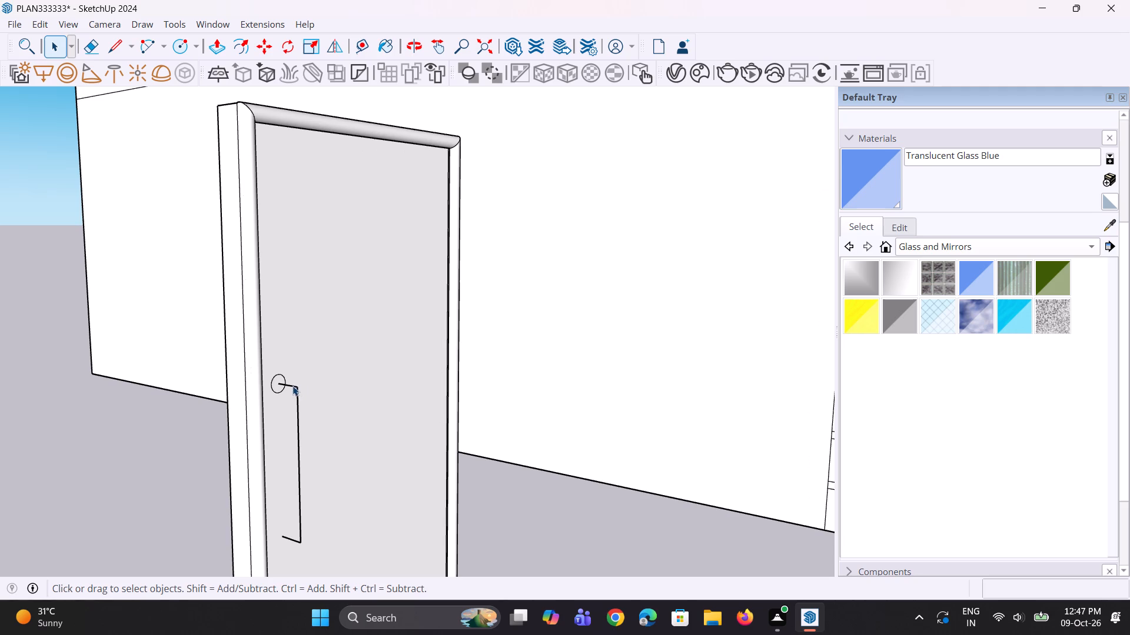
pyautogui.click(293, 386)
pyautogui.keyDown('ctrl'); pyautogui.click(298, 407); pyautogui.keyUp('ctrl')
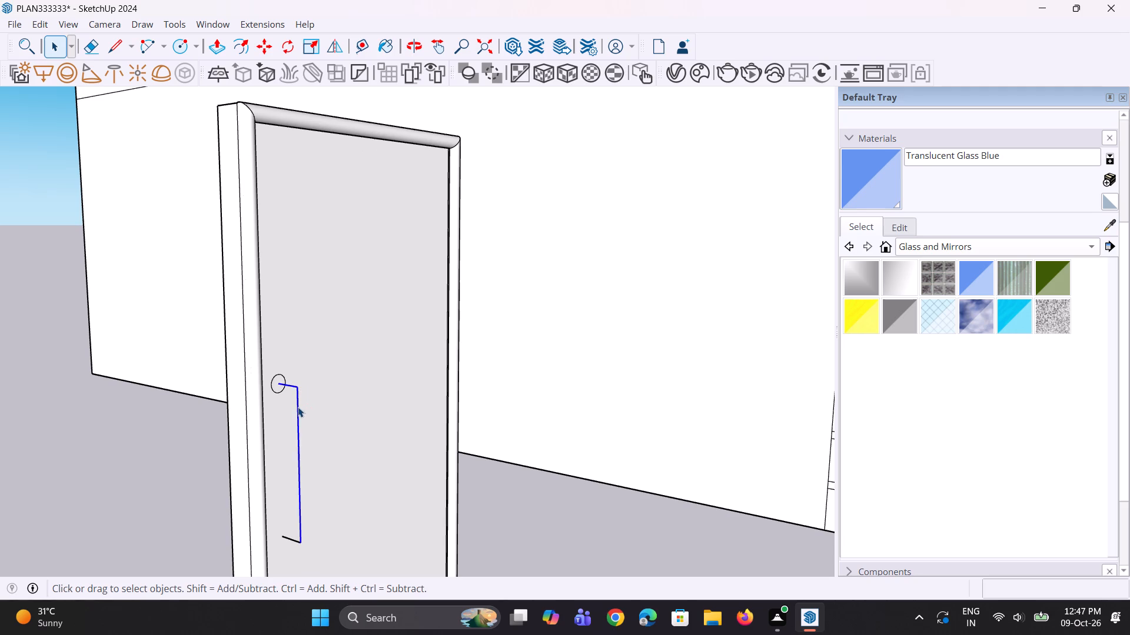
pyautogui.scroll(-4, 301, 405)
pyautogui.scroll(8, 299, 502)
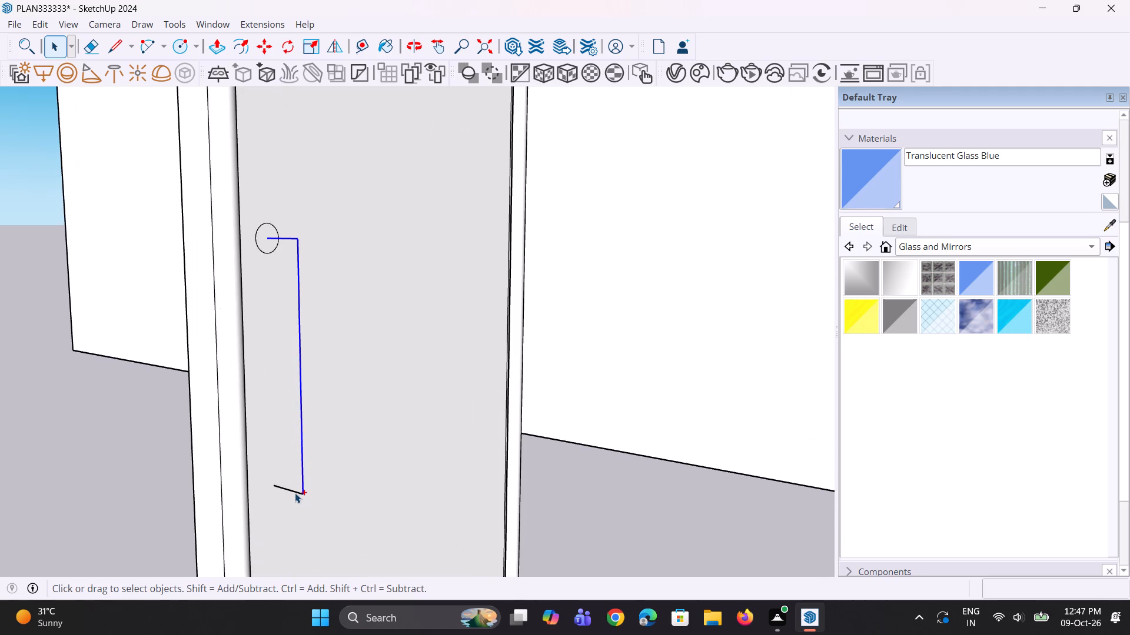
pyautogui.keyDown('ctrl'); pyautogui.click(295, 490); pyautogui.keyUp('ctrl')
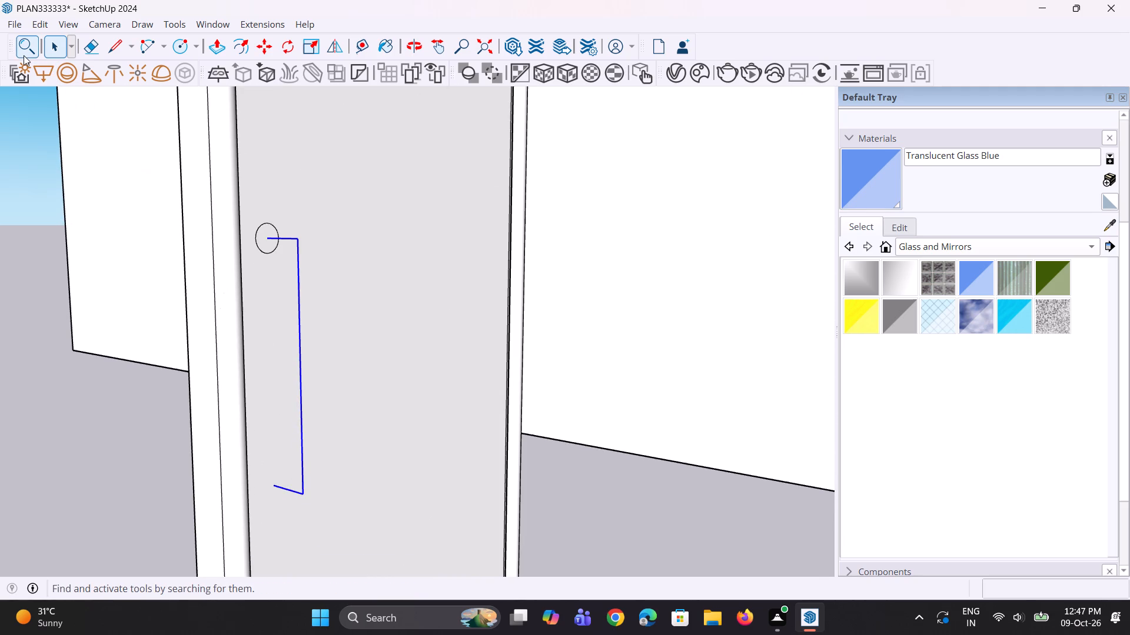
pyautogui.click(24, 55)
pyautogui.write('FOLL')
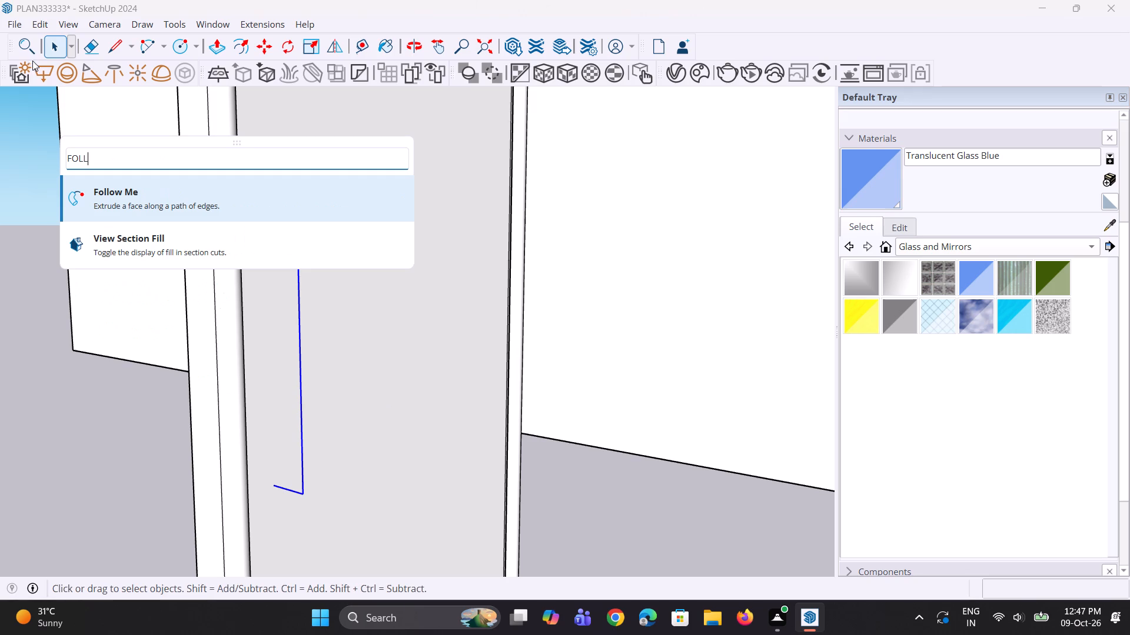
pyautogui.click(211, 209)
pyautogui.scroll(3, 258, 266)
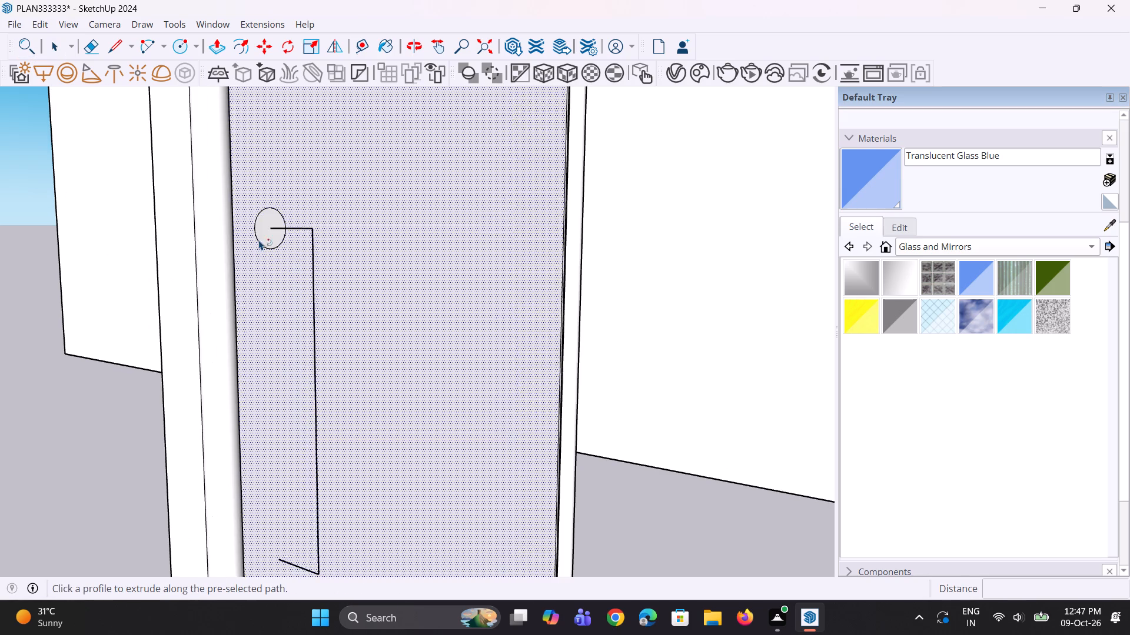
pyautogui.click(259, 238)
pyautogui.scroll(-12, 274, 277)
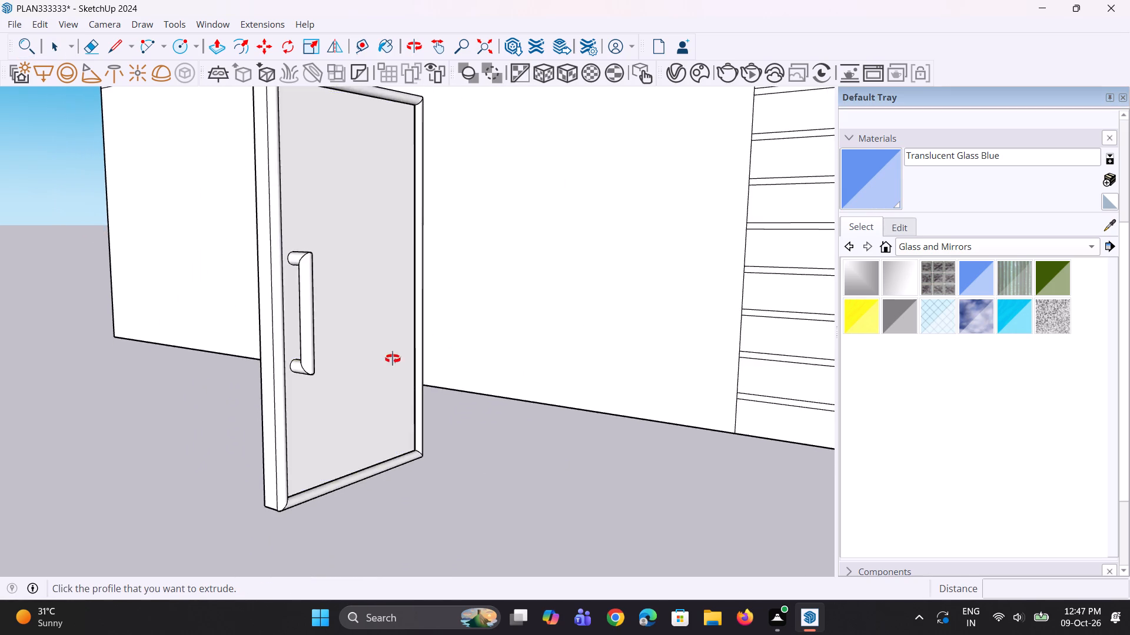
# Select the entire door with its rounded frame and pull handle and make it a group.
pyautogui.moveTo(402, 354); pyautogui.dragTo(267, 407, button='middle')
pyautogui.scroll(-9, 212, 363)
pyautogui.moveTo(260, 359); pyautogui.dragTo(278, 340, button='middle')
pyautogui.scroll(-5, 301, 313)
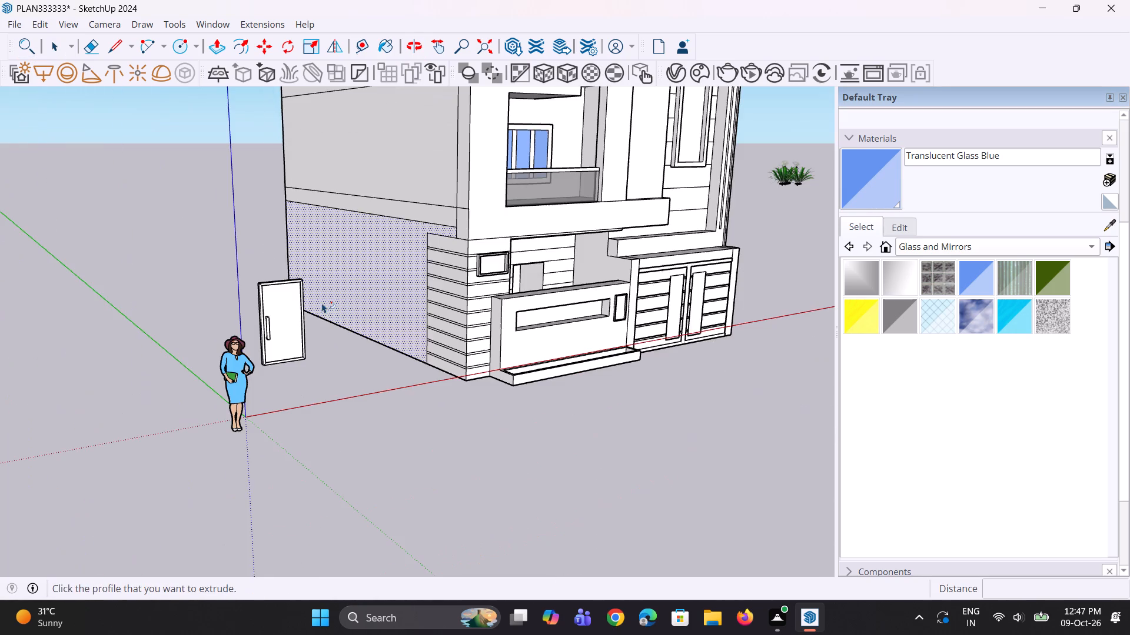
pyautogui.press('space')
pyautogui.press('space')
pyautogui.moveTo(314, 315); pyautogui.dragTo(258, 324, button='middle')
pyautogui.scroll(2, 233, 282)
pyautogui.hscroll(1, 233, 282)
pyautogui.scroll(1, 233, 282)
pyautogui.hscroll(1, 233, 282)
pyautogui.moveTo(221, 206); pyautogui.dragTo(347, 406)
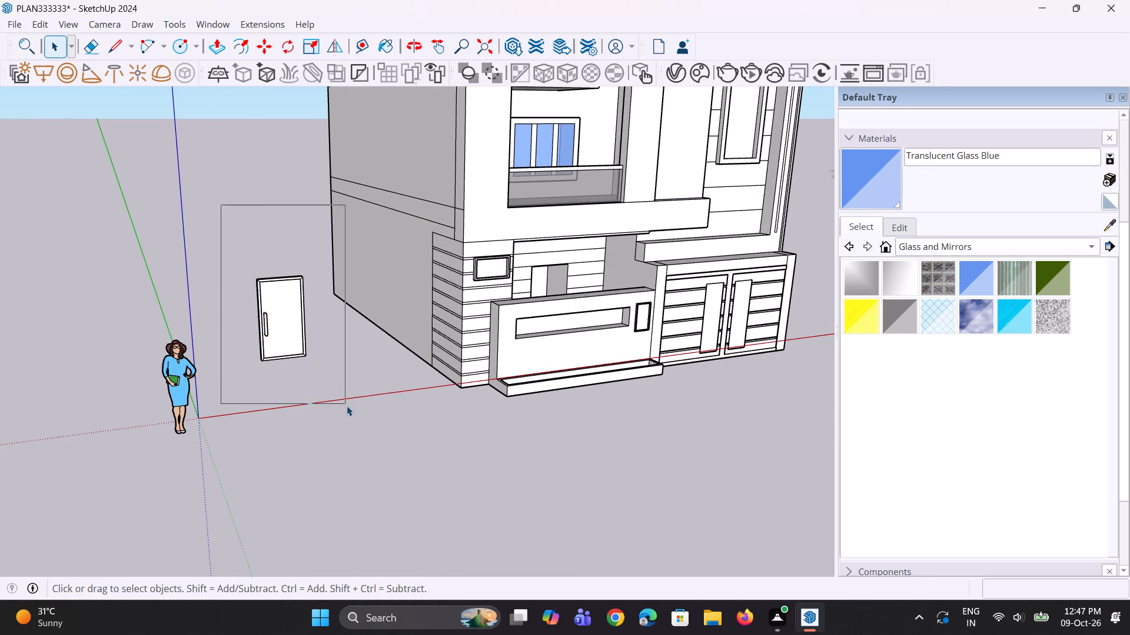
pyautogui.moveTo(347, 406); pyautogui.dragTo(329, 402)
pyautogui.moveTo(343, 378); pyautogui.dragTo(264, 346, button='middle')
pyautogui.moveTo(265, 298); pyautogui.dragTo(242, 335, button='middle')
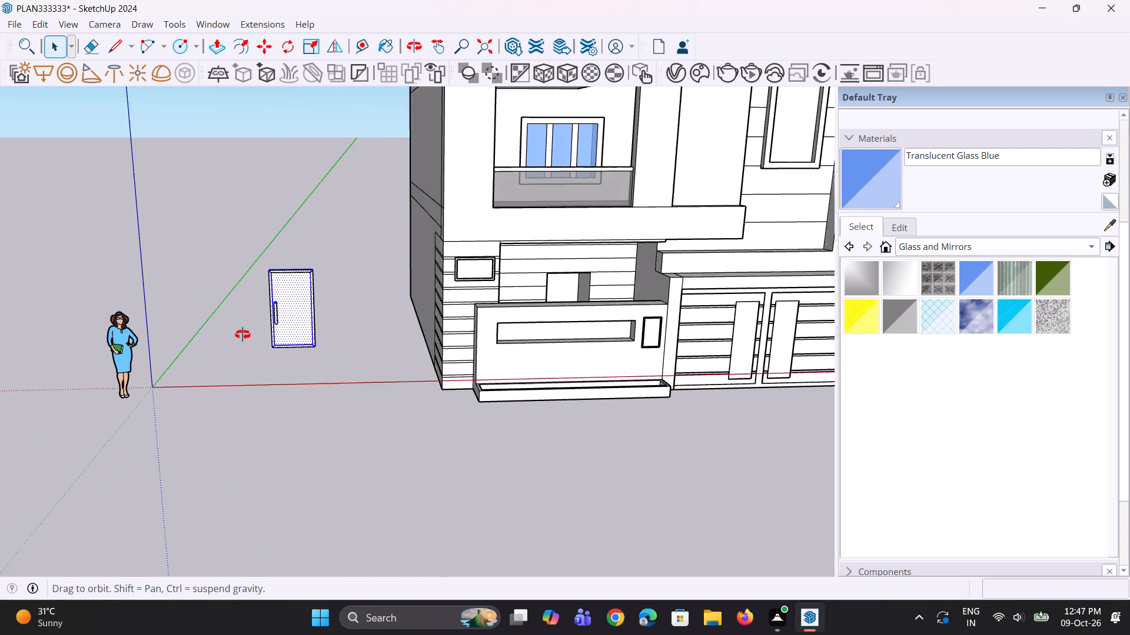
pyautogui.moveTo(242, 335); pyautogui.dragTo(241, 335, button='middle')
pyautogui.moveTo(241, 231); pyautogui.dragTo(347, 406)
pyautogui.rightClick(304, 305)
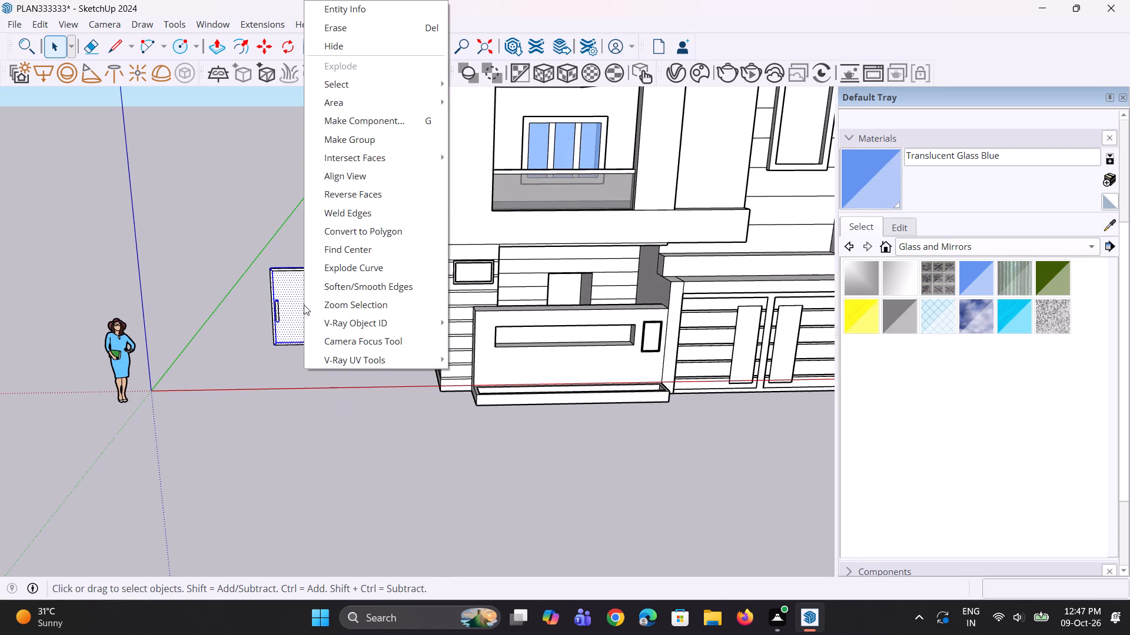
pyautogui.click(392, 140)
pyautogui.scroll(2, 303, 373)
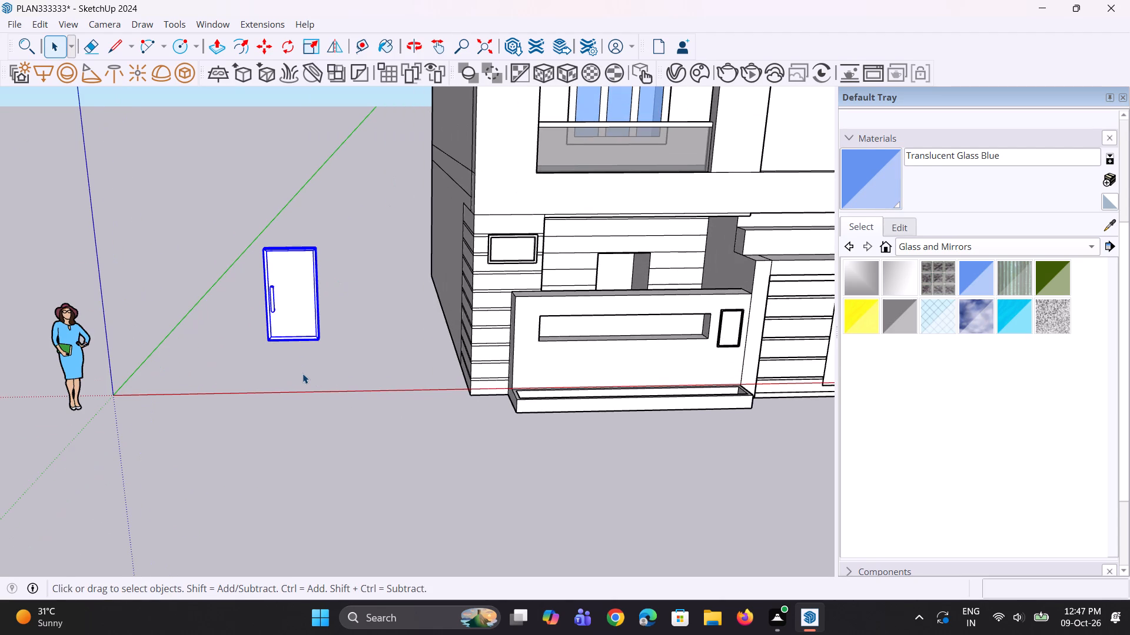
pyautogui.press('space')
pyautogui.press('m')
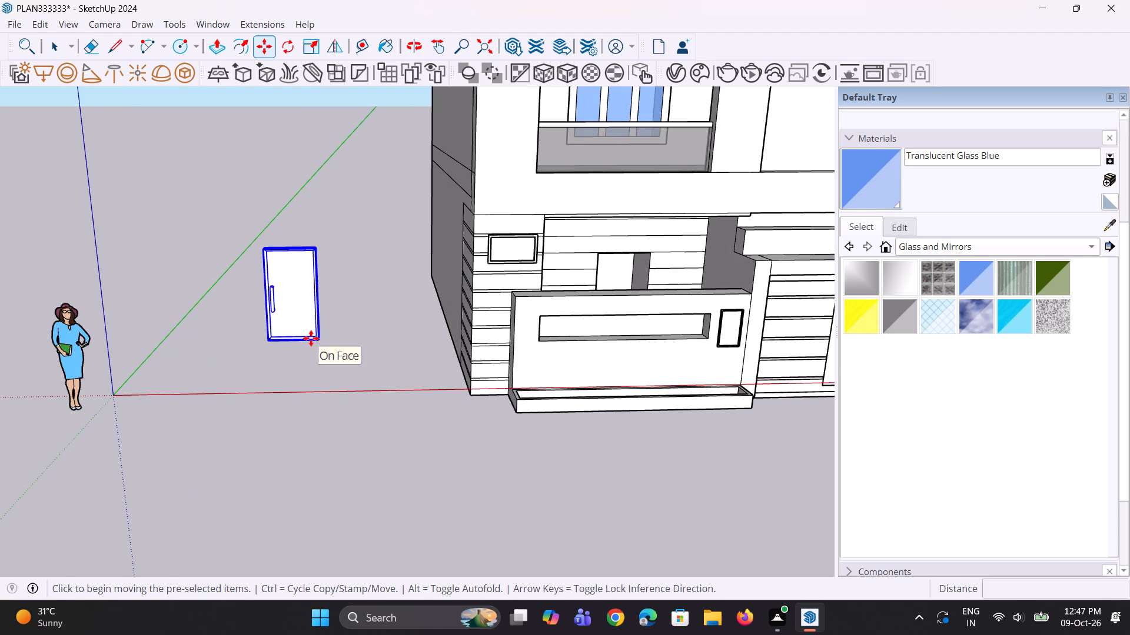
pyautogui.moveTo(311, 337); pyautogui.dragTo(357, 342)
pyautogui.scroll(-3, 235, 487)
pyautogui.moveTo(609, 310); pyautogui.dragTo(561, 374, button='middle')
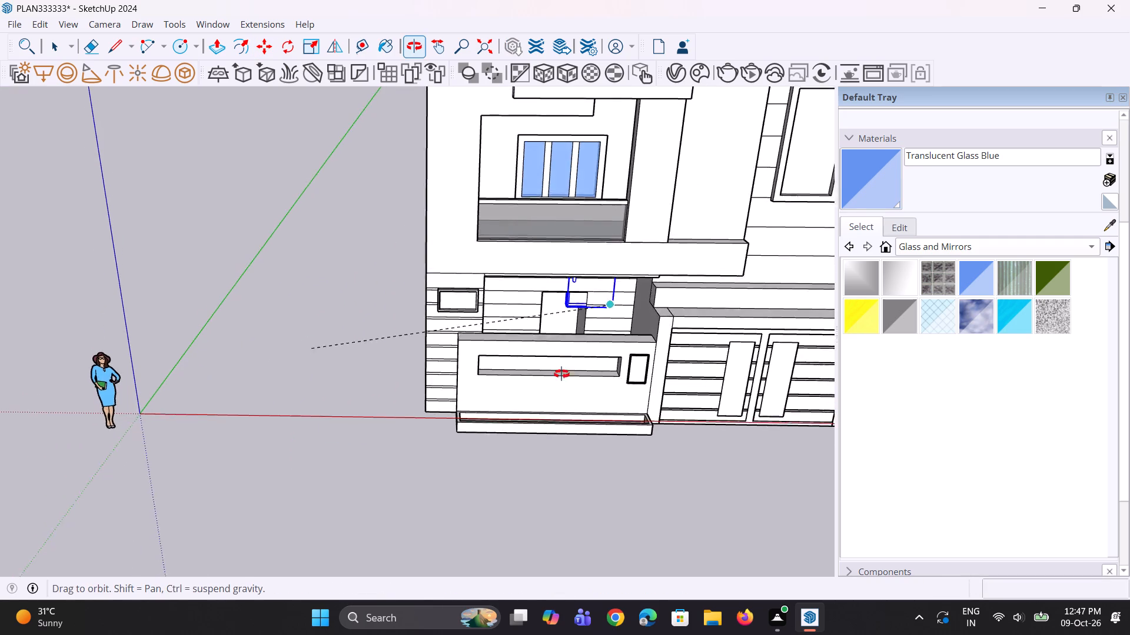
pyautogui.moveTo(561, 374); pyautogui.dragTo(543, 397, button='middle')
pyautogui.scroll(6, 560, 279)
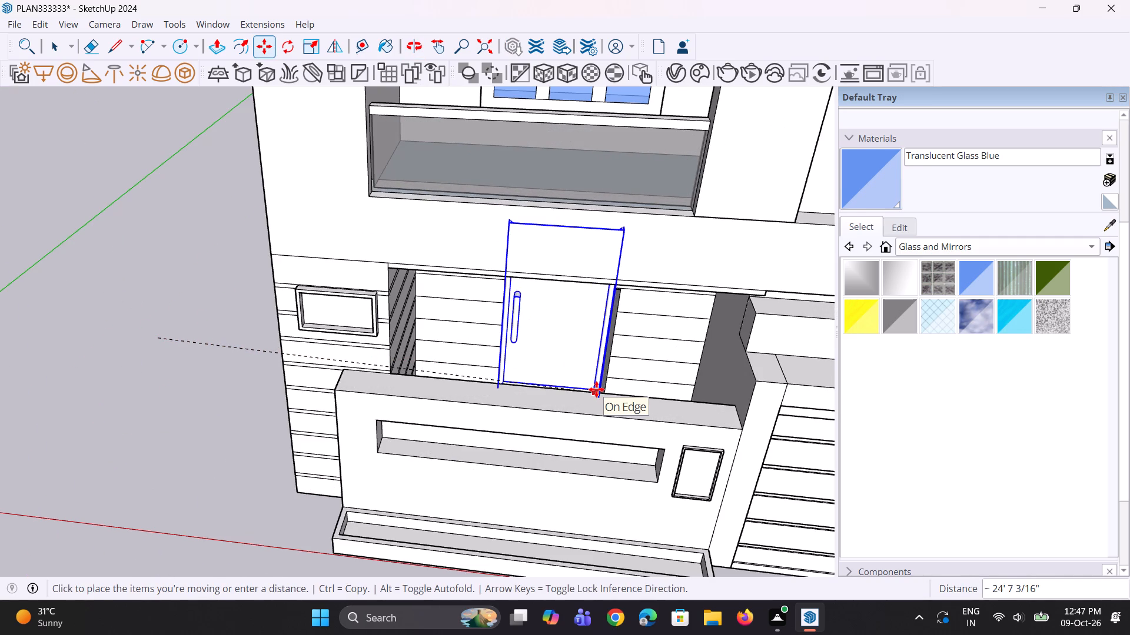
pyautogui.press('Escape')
# Move the door group by its lower corner about 23' 5" into the doorway opening in the clad wall behind the front boundary wall.
pyautogui.scroll(-3, 530, 392)
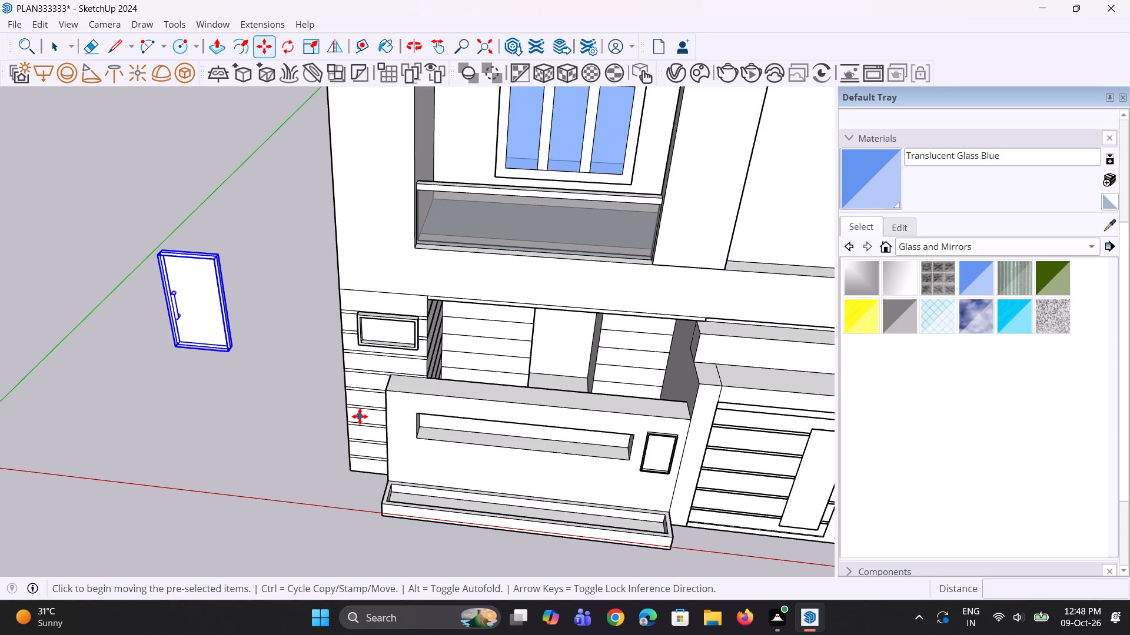
pyautogui.click(230, 352)
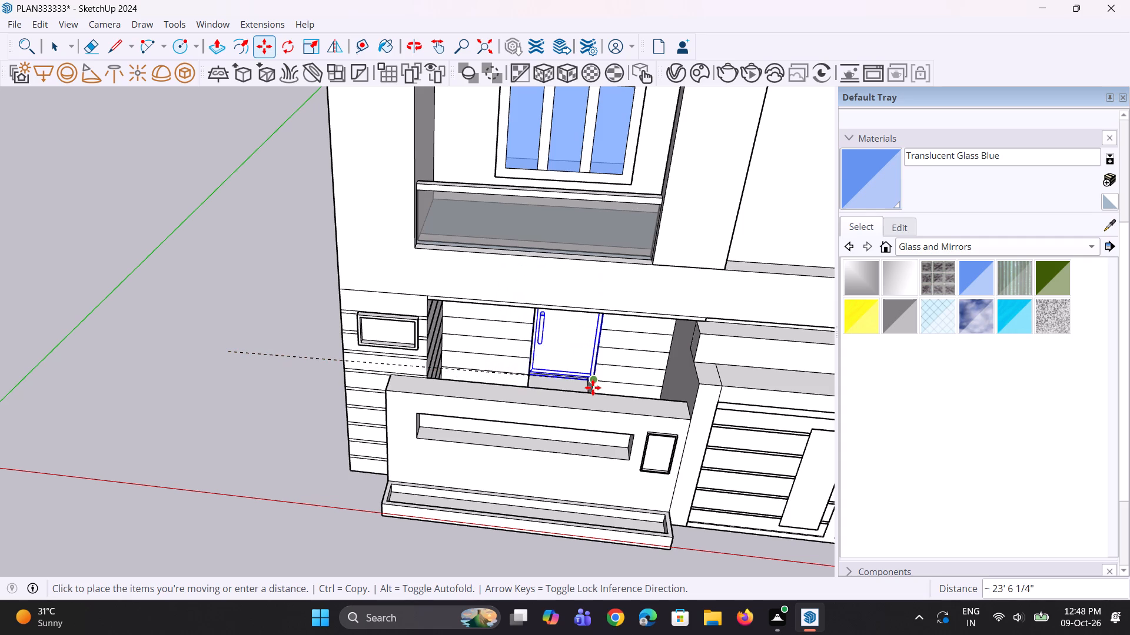
pyautogui.scroll(-3, 595, 392)
pyautogui.moveTo(590, 401); pyautogui.dragTo(561, 473, button='middle')
pyautogui.scroll(2, 578, 402)
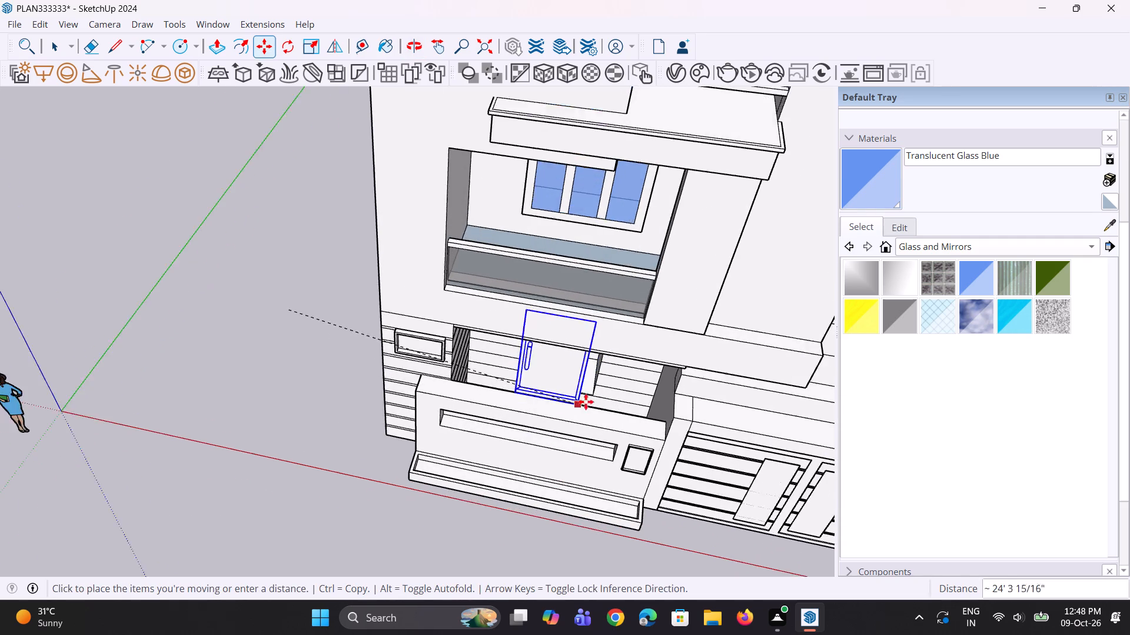
pyautogui.scroll(7, 586, 402)
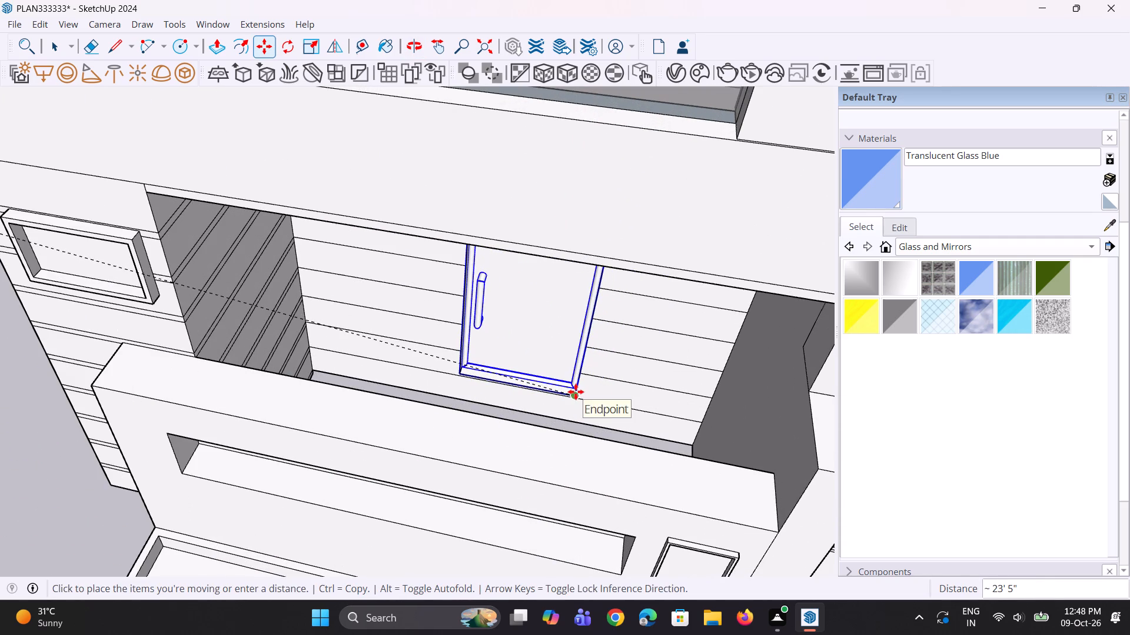
pyautogui.click(581, 399)
# Shift the door group outward from the clad wall by about 2 5/8" along the green axis.
pyautogui.moveTo(577, 390); pyautogui.dragTo(559, 287, button='middle')
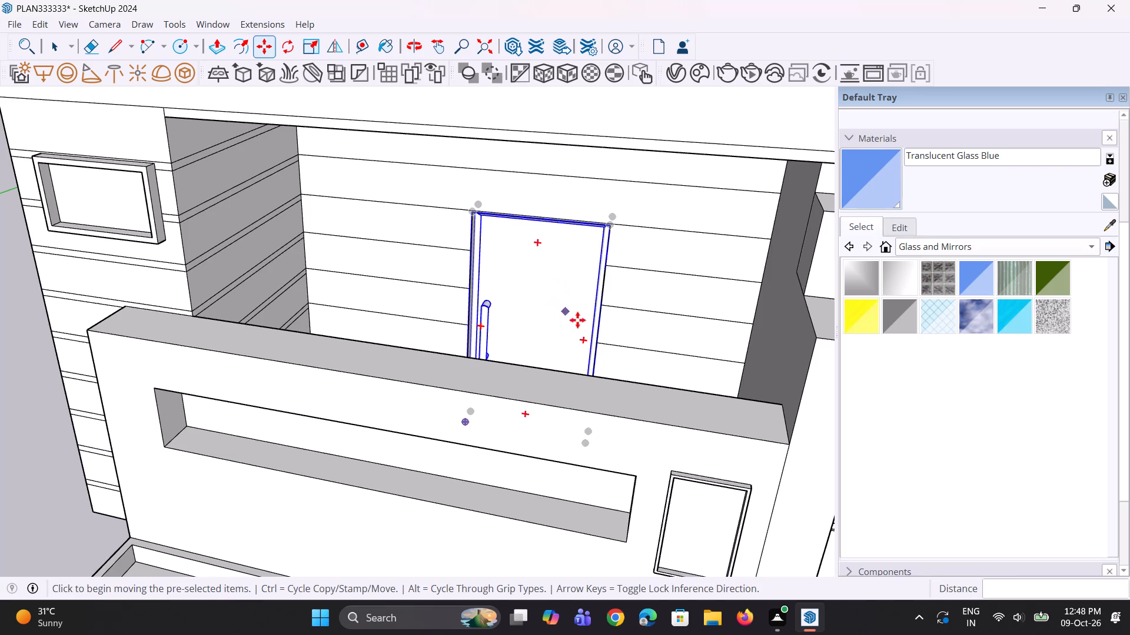
pyautogui.scroll(4, 582, 317)
pyautogui.moveTo(584, 316); pyautogui.dragTo(557, 399, button='middle')
pyautogui.scroll(5, 563, 462)
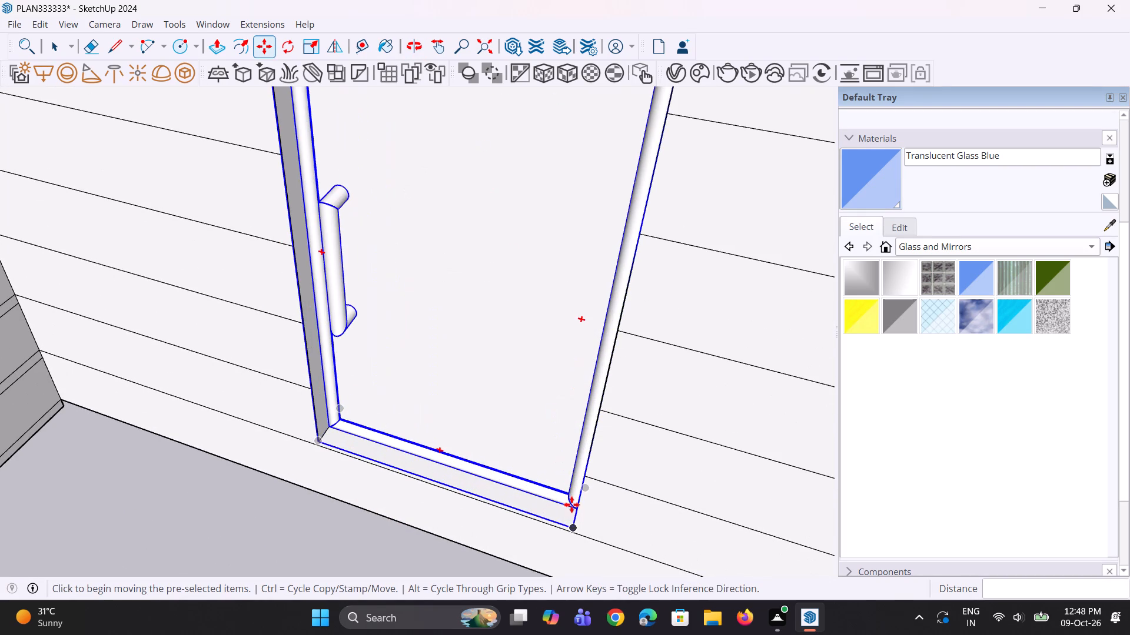
pyautogui.click(572, 506)
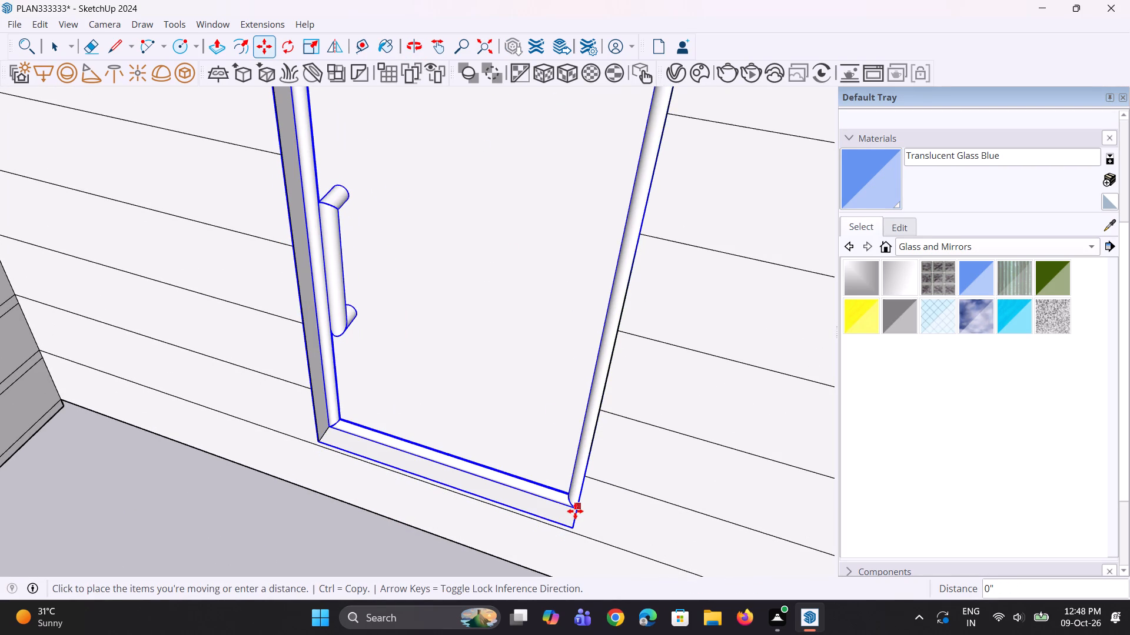
pyautogui.press('Escape')
pyautogui.click(569, 527)
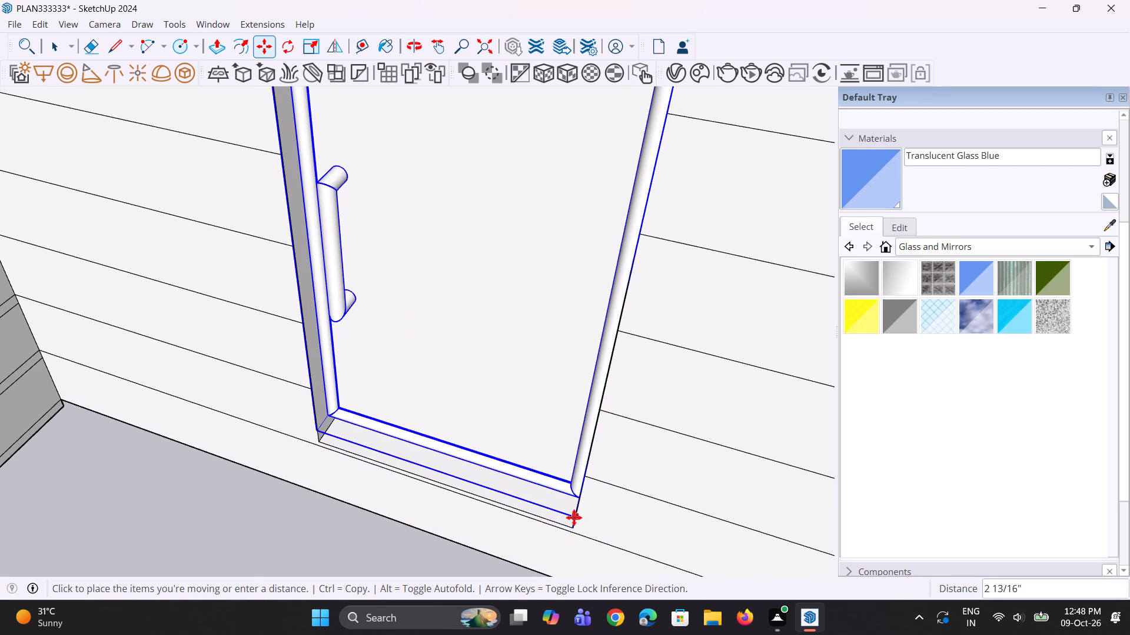
pyautogui.click(574, 526)
pyautogui.click(573, 524)
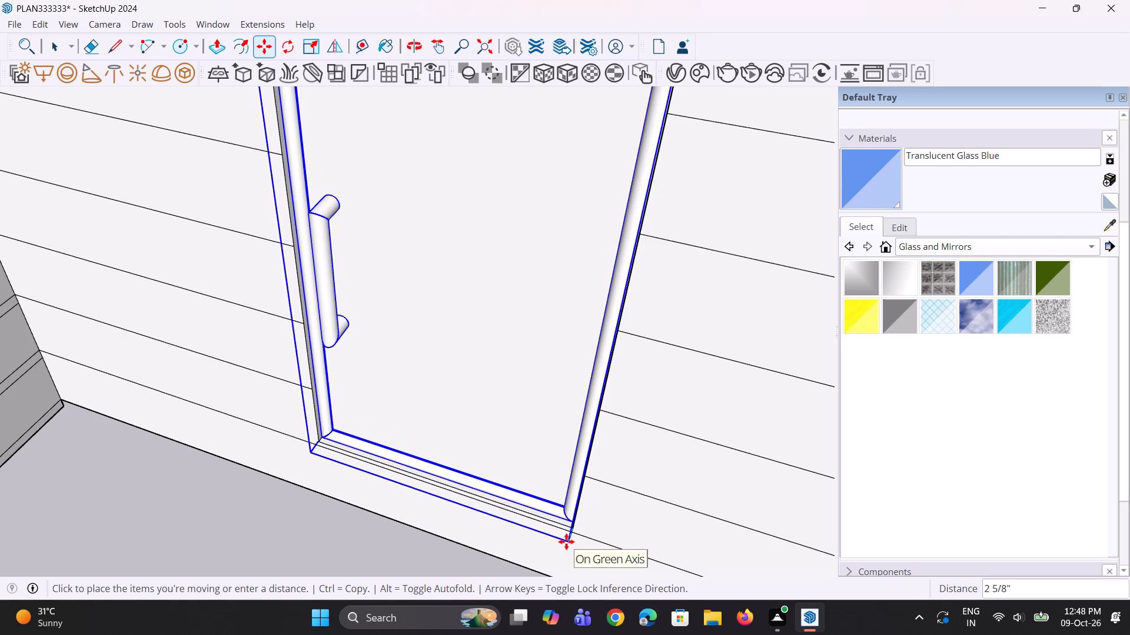
pyautogui.click(566, 542)
pyautogui.moveTo(578, 529); pyautogui.dragTo(607, 480, button='middle')
pyautogui.press('space')
pyautogui.scroll(-7, 613, 486)
pyautogui.press('space')
# Examine the fitted door within the front facade from several angles and distances.
pyautogui.moveTo(550, 508); pyautogui.dragTo(564, 473, button='middle')
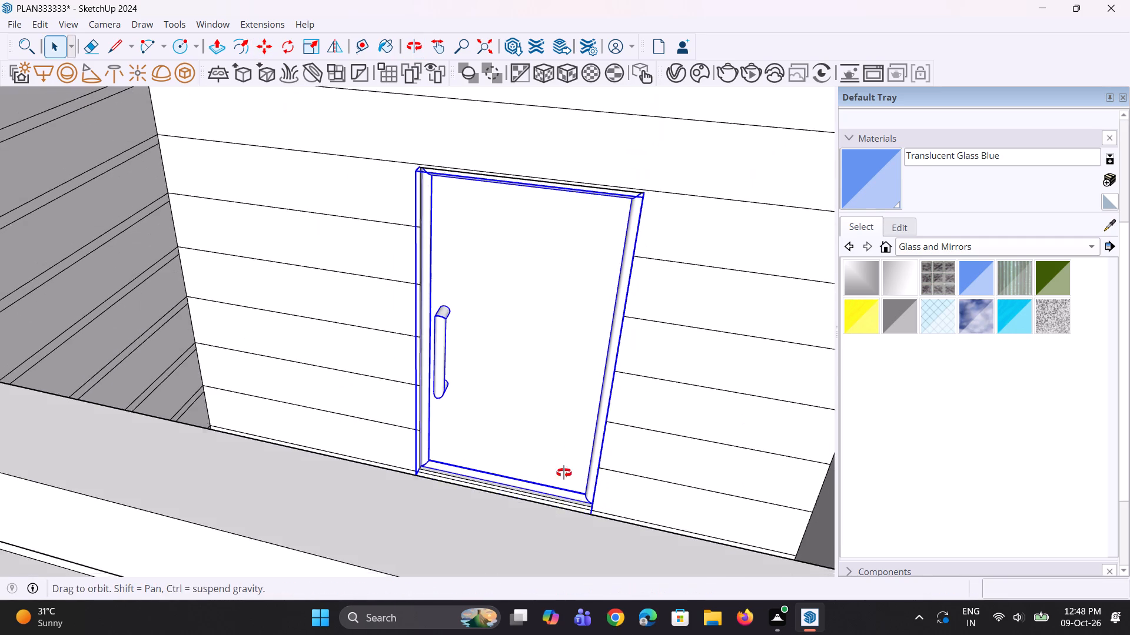
pyautogui.moveTo(564, 473); pyautogui.dragTo(577, 442, button='middle')
pyautogui.scroll(-12, 594, 433)
pyautogui.moveTo(623, 423); pyautogui.dragTo(662, 403, button='middle')
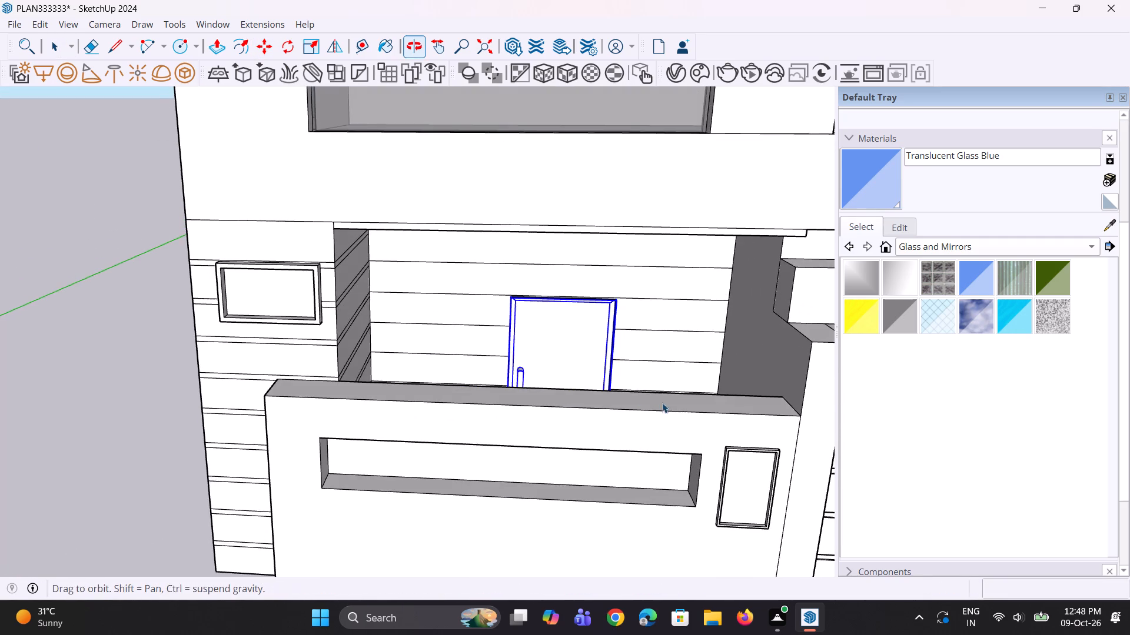
pyautogui.scroll(-3, 424, 411)
pyautogui.click(201, 390)
pyautogui.moveTo(542, 384); pyautogui.dragTo(536, 424, button='middle')
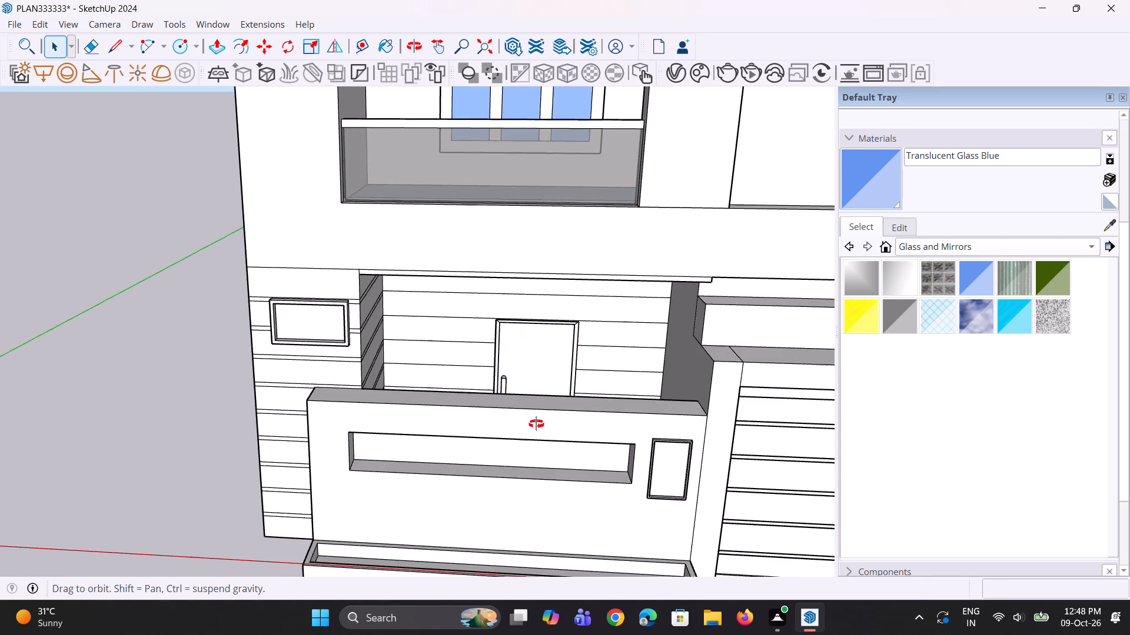
pyautogui.moveTo(536, 424); pyautogui.dragTo(510, 490, button='middle')
pyautogui.scroll(4, 549, 402)
pyautogui.moveTo(547, 403); pyautogui.dragTo(526, 406, button='middle')
pyautogui.scroll(2, 523, 412)
pyautogui.scroll(-3, 569, 390)
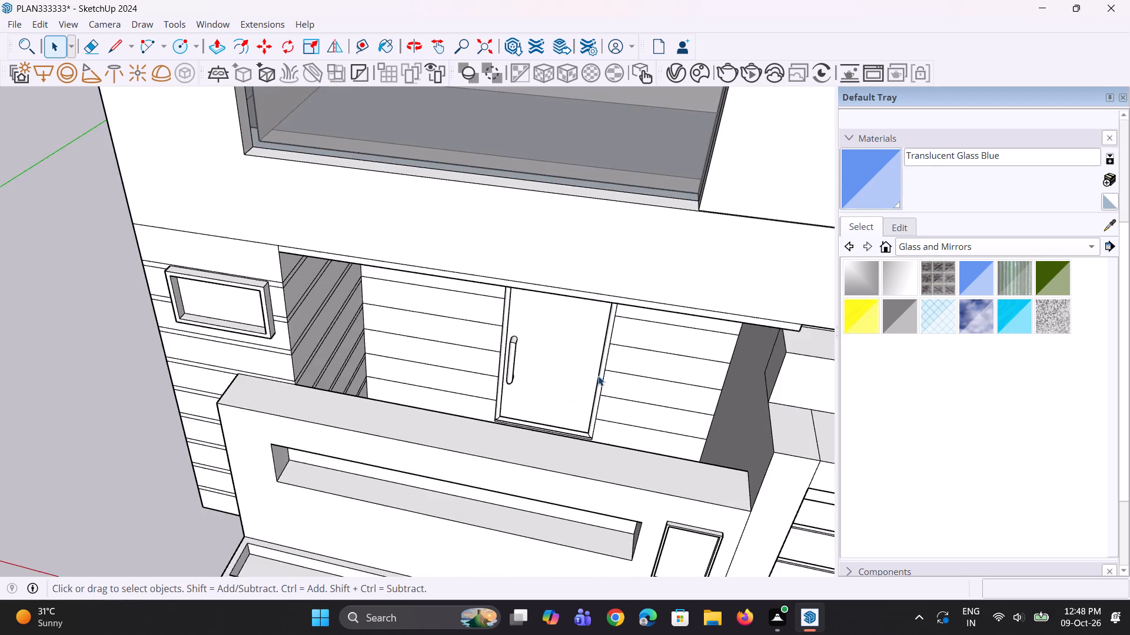
pyautogui.scroll(-4, 598, 376)
pyautogui.moveTo(528, 398); pyautogui.dragTo(561, 337, button='middle')
pyautogui.scroll(-11, 564, 350)
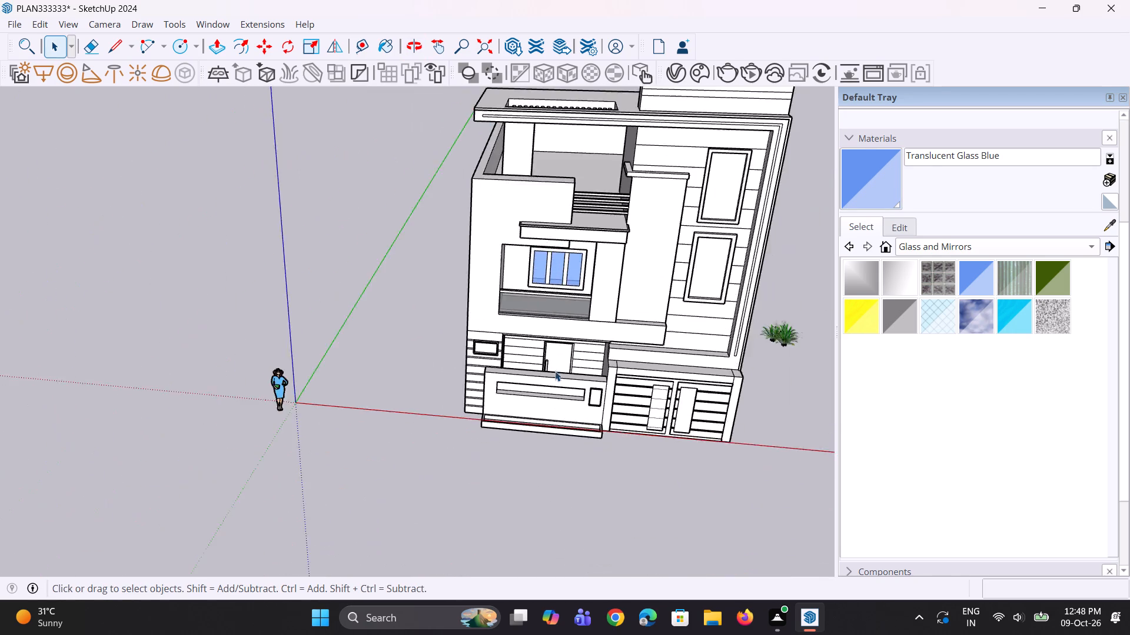
pyautogui.scroll(1, 555, 371)
pyautogui.moveTo(555, 371); pyautogui.dragTo(564, 300, button='middle')
# Copy the plant component from beside the house to the outer end of the planter box below the front boundary wall.
pyautogui.scroll(-5, 601, 276)
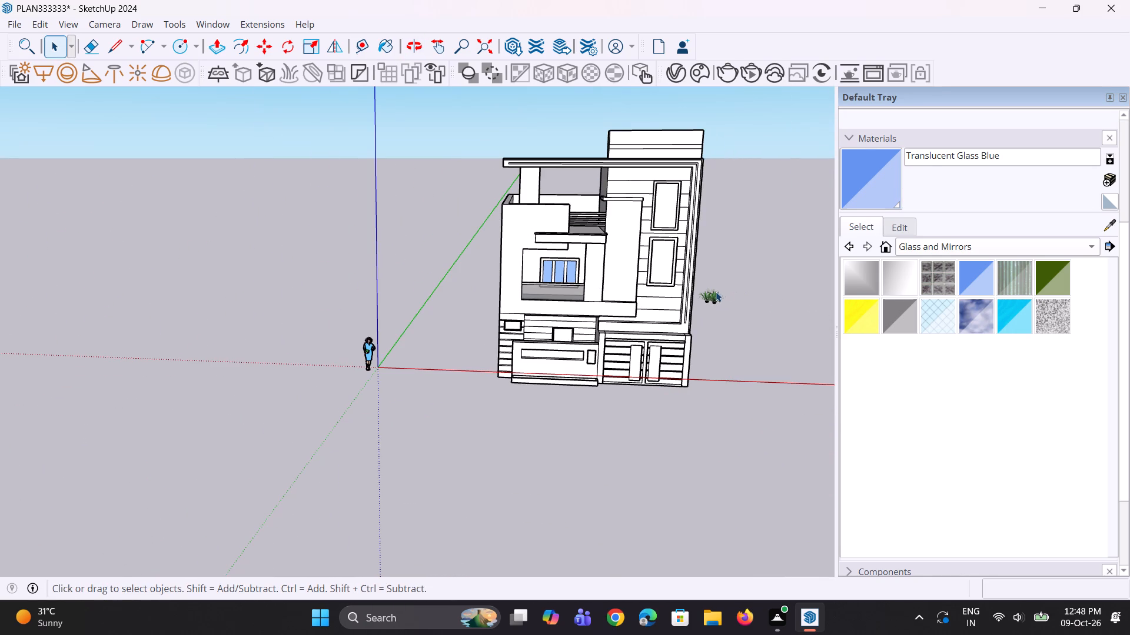
pyautogui.click(716, 292)
pyautogui.scroll(2, 719, 316)
pyautogui.press('m')
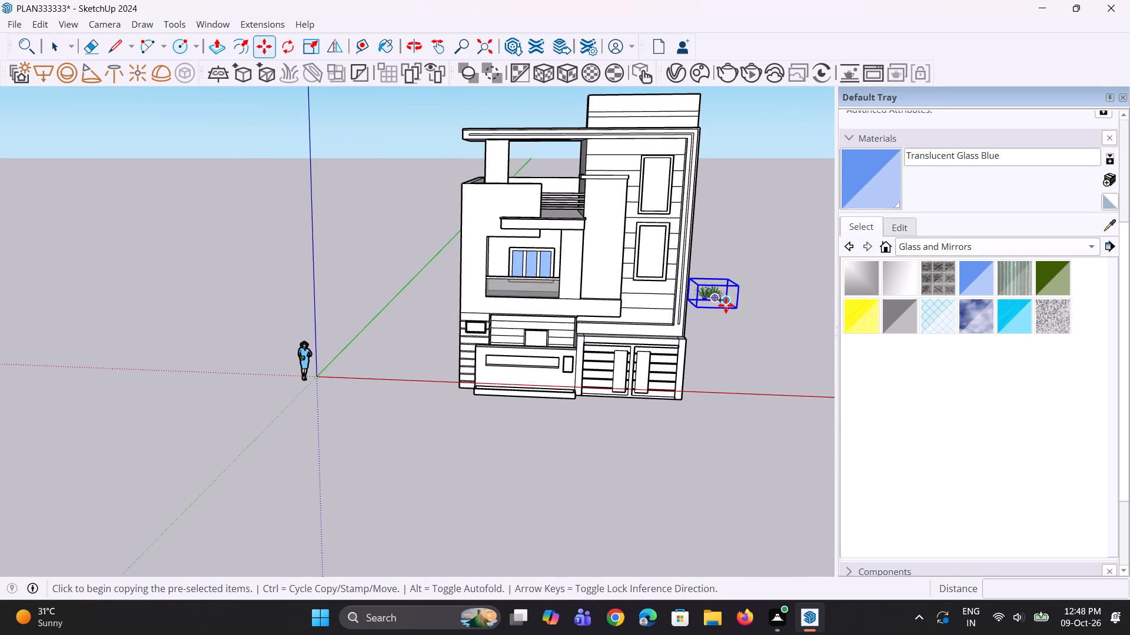
pyautogui.click(726, 305)
pyautogui.scroll(3, 397, 555)
pyautogui.scroll(3, 558, 405)
pyautogui.moveTo(593, 396); pyautogui.dragTo(589, 516, button='middle')
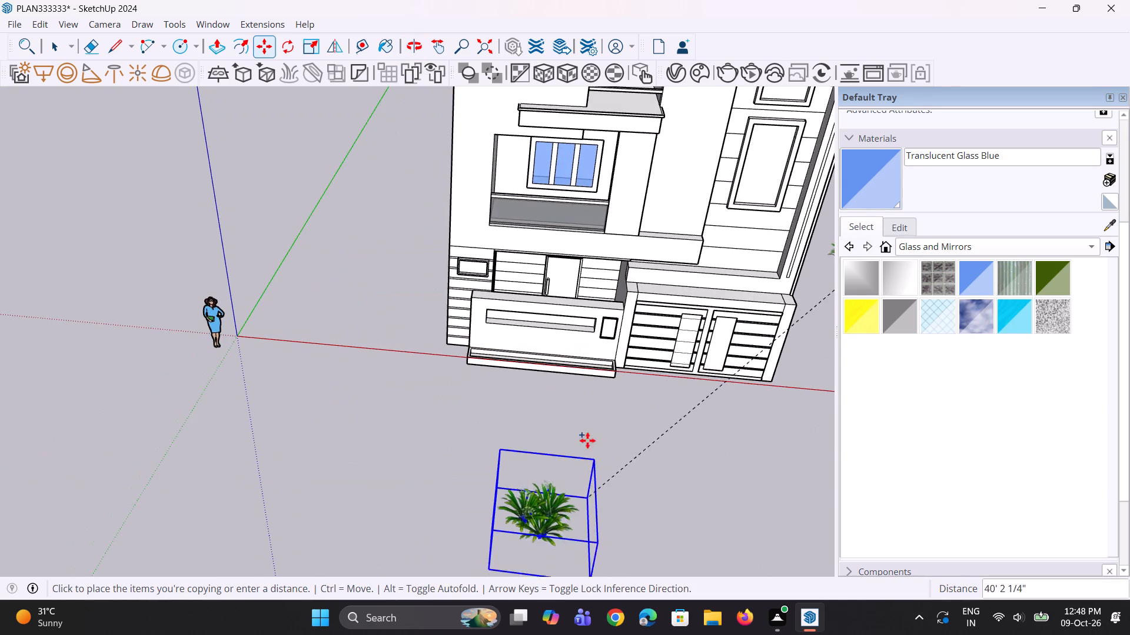
pyautogui.click(514, 348)
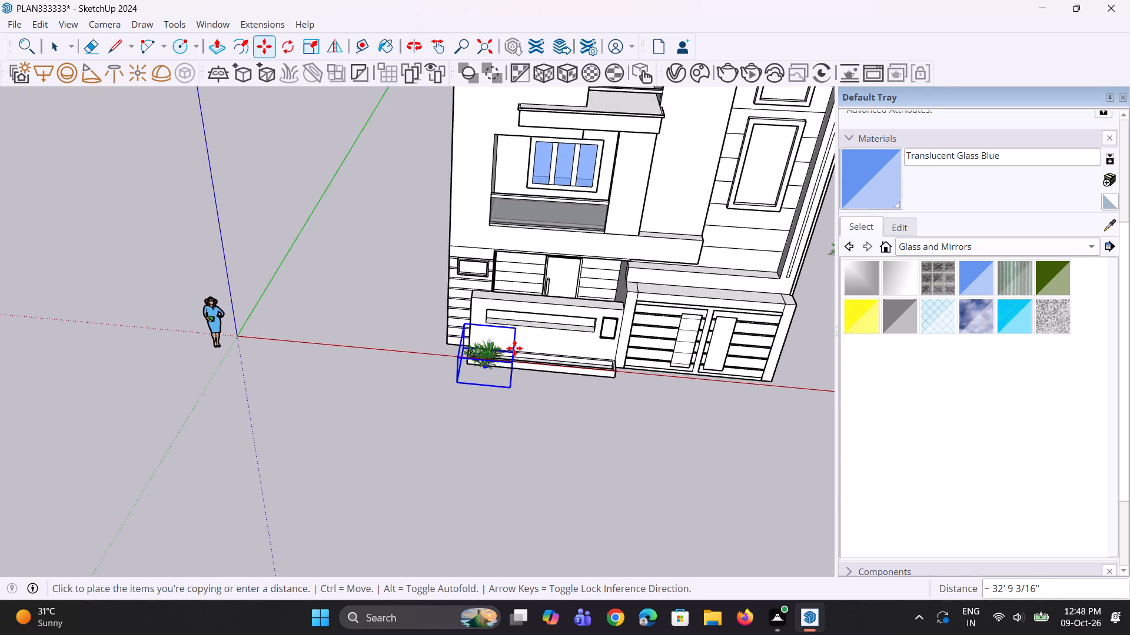
# Rotate the plant copy at the planter box by about 86° in the horizontal plane.
pyautogui.moveTo(526, 430); pyautogui.dragTo(288, 400, button='middle')
pyautogui.scroll(6, 474, 420)
pyautogui.moveTo(429, 407); pyautogui.dragTo(523, 409, button='middle')
pyautogui.click(282, 44)
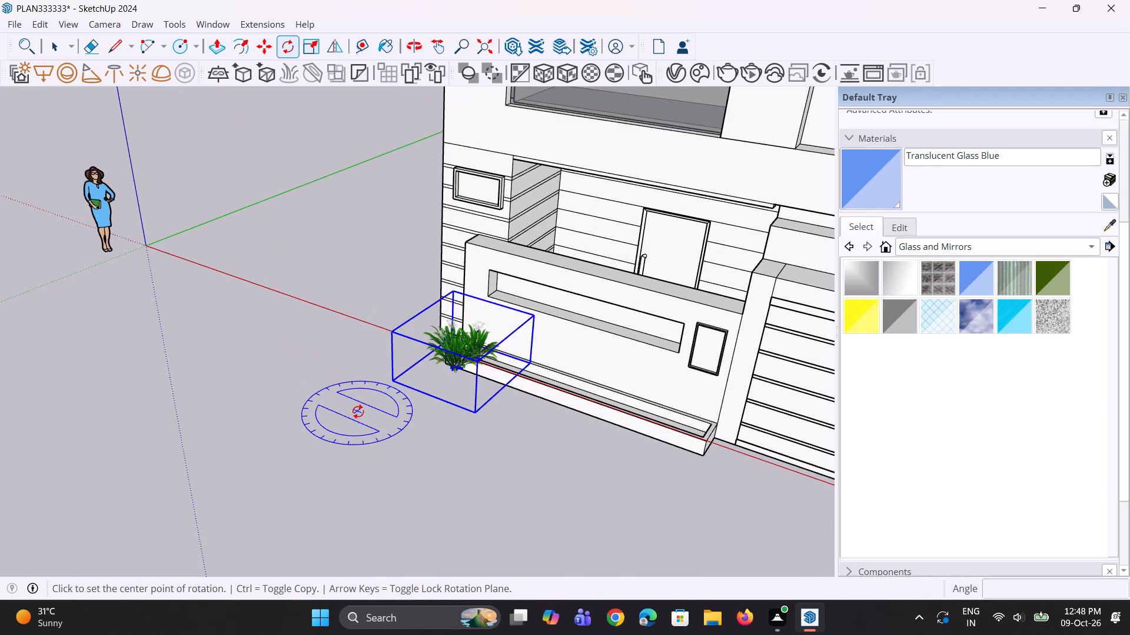
pyautogui.click(358, 412)
pyautogui.click(501, 480)
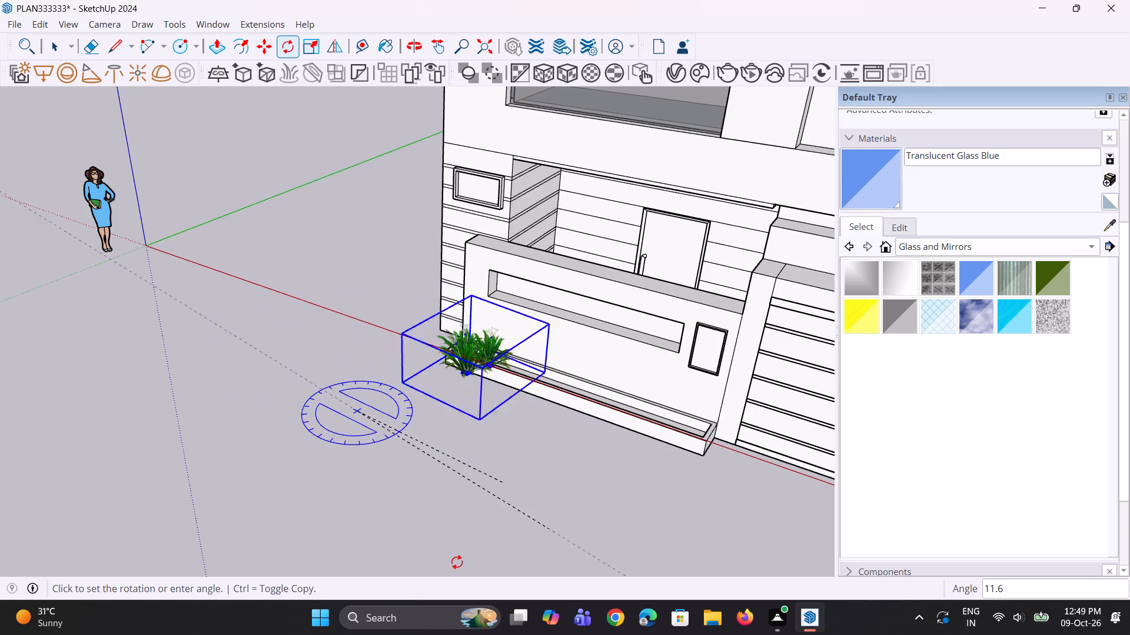
pyautogui.click(231, 504)
# Move the rotated plant back to the outer end of the planter box and lower it by about 1' 2".
pyautogui.scroll(2, 504, 524)
pyautogui.press('m')
pyautogui.click(527, 513)
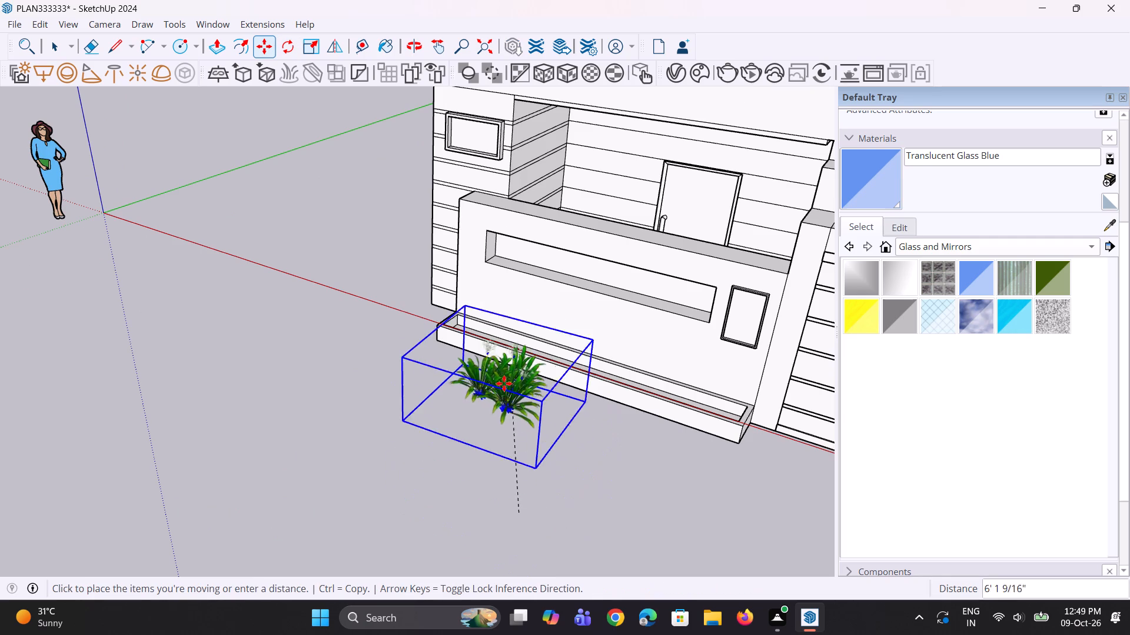
pyautogui.click(482, 338)
pyautogui.moveTo(530, 365); pyautogui.dragTo(365, 316, button='middle')
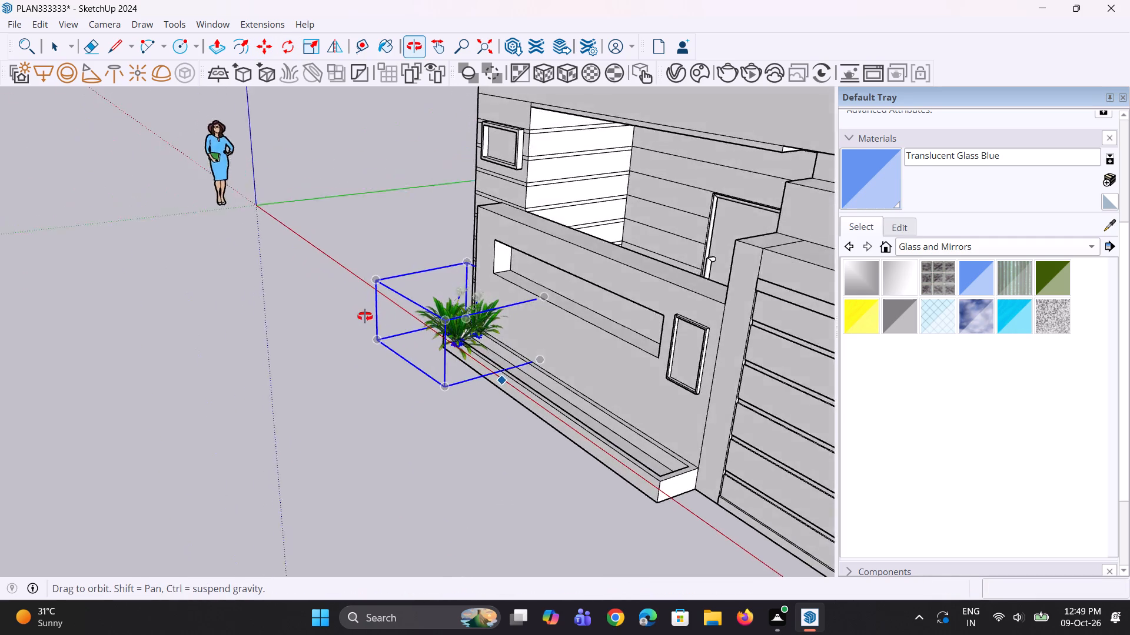
pyautogui.moveTo(365, 316); pyautogui.dragTo(361, 312, button='middle')
pyautogui.scroll(4, 456, 328)
pyautogui.click(422, 415)
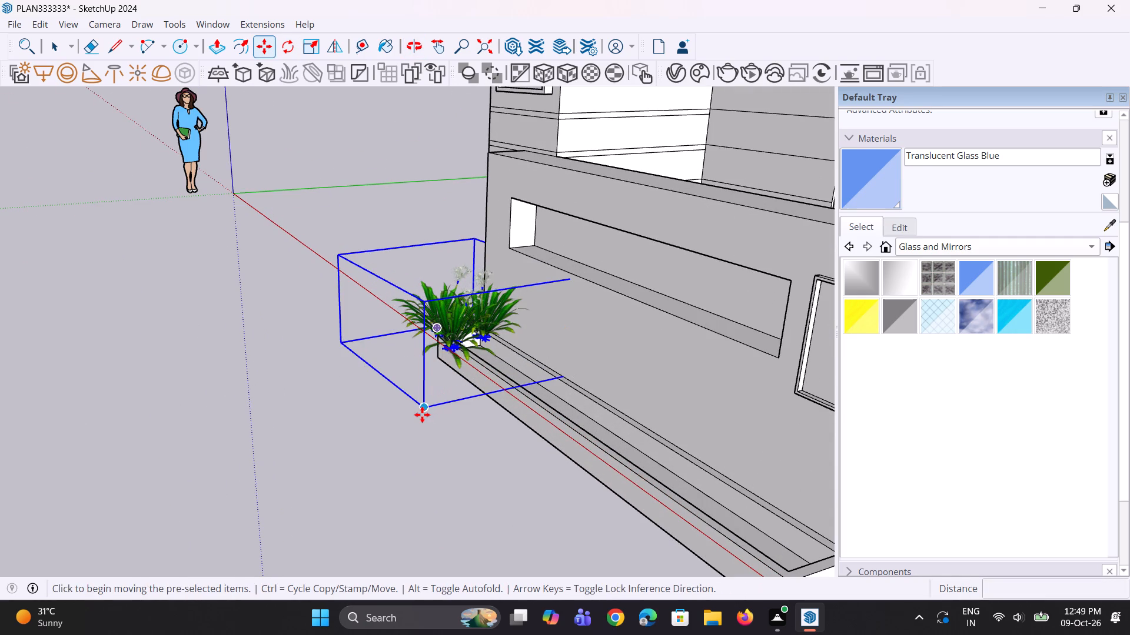
pyautogui.click(430, 447)
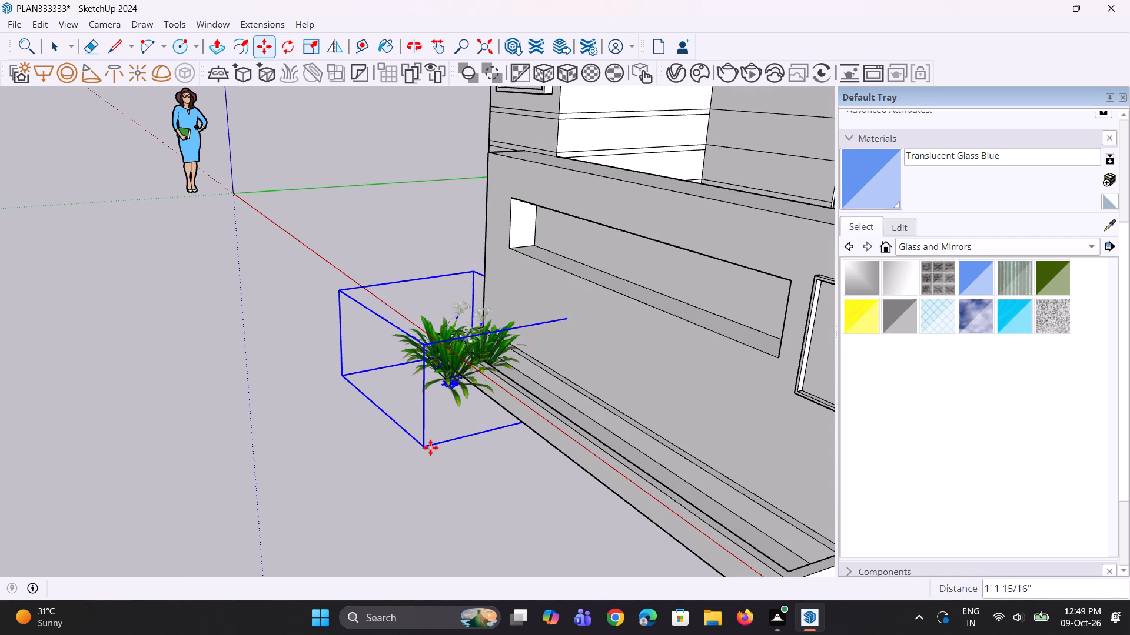
# Shift the plant about 8" toward the boundary wall and fine-tune its position at the outer end of the planter box.
pyautogui.moveTo(440, 392); pyautogui.dragTo(676, 537, button='middle')
pyautogui.scroll(5, 526, 380)
pyautogui.moveTo(530, 385); pyautogui.dragTo(536, 373, button='middle')
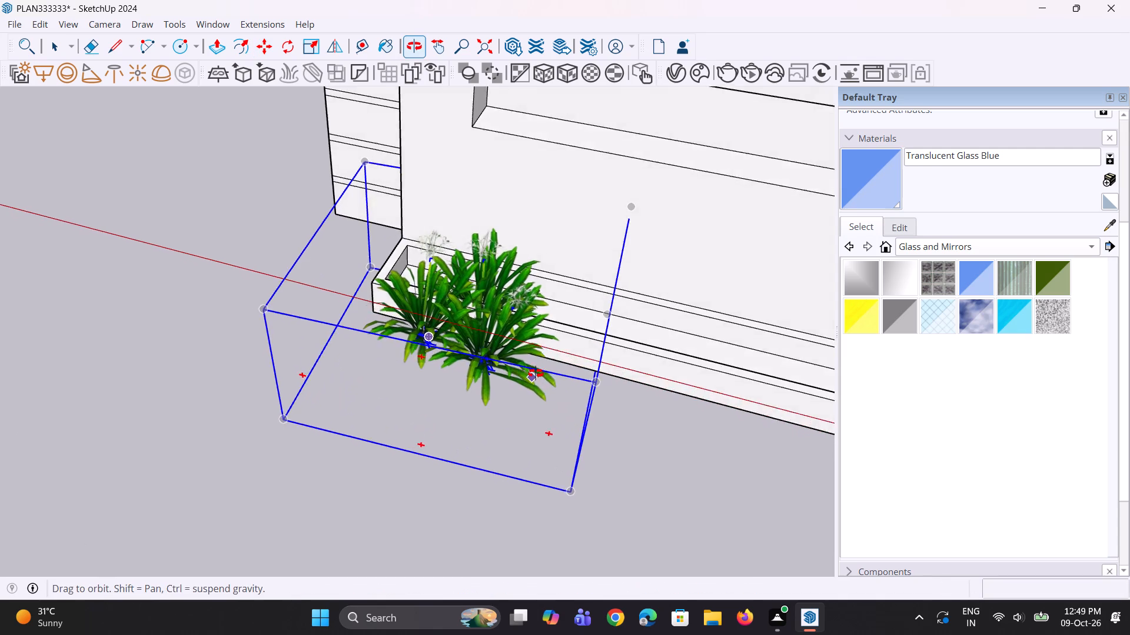
pyautogui.moveTo(536, 373); pyautogui.dragTo(416, 425, button='middle')
pyautogui.click(597, 385)
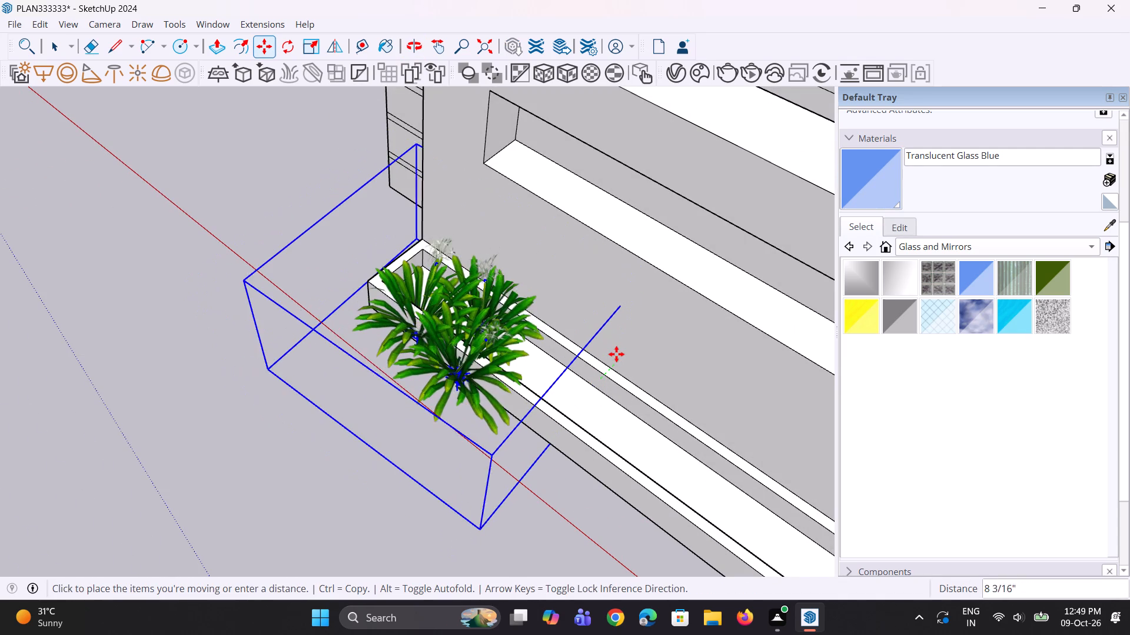
pyautogui.click(617, 347)
pyautogui.moveTo(530, 429); pyautogui.dragTo(681, 379, button='middle')
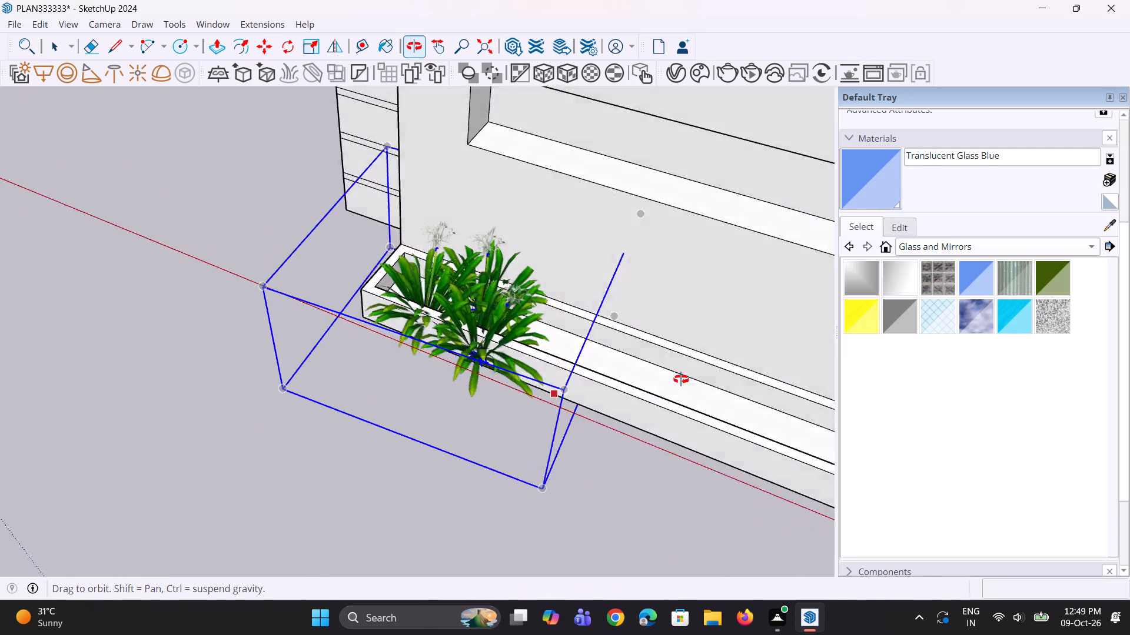
pyautogui.moveTo(681, 379); pyautogui.dragTo(704, 369, button='middle')
pyautogui.scroll(-3, 444, 398)
pyautogui.click(558, 433)
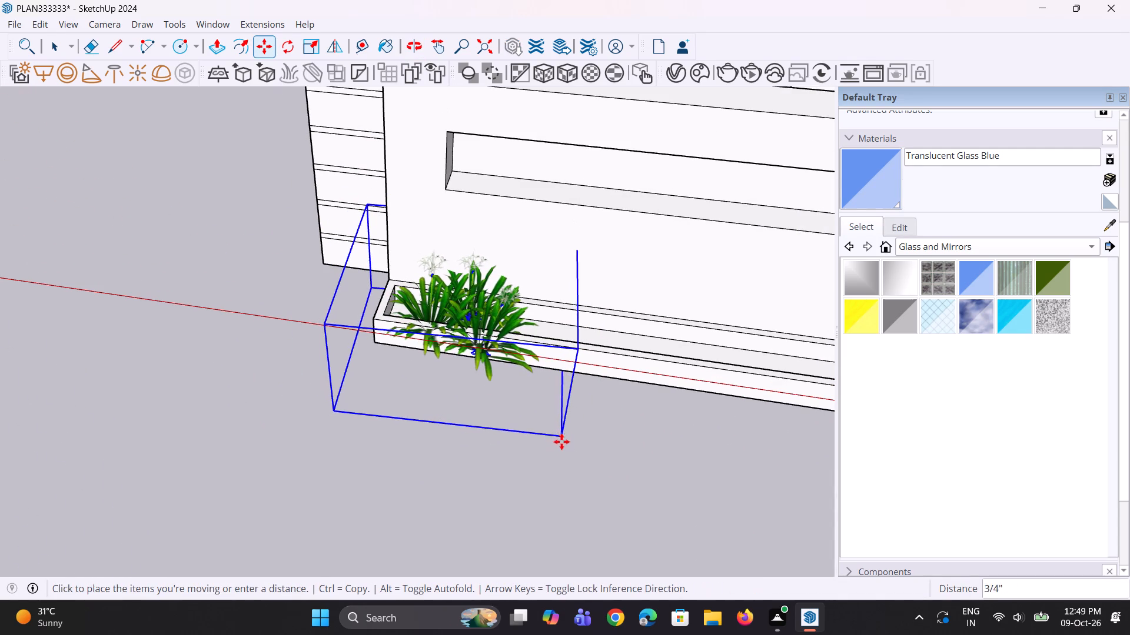
pyautogui.click(558, 446)
# Copy the plant about 2' 9" along the red axis and multiply it by 4 to fill the planter box.
pyautogui.press('m')
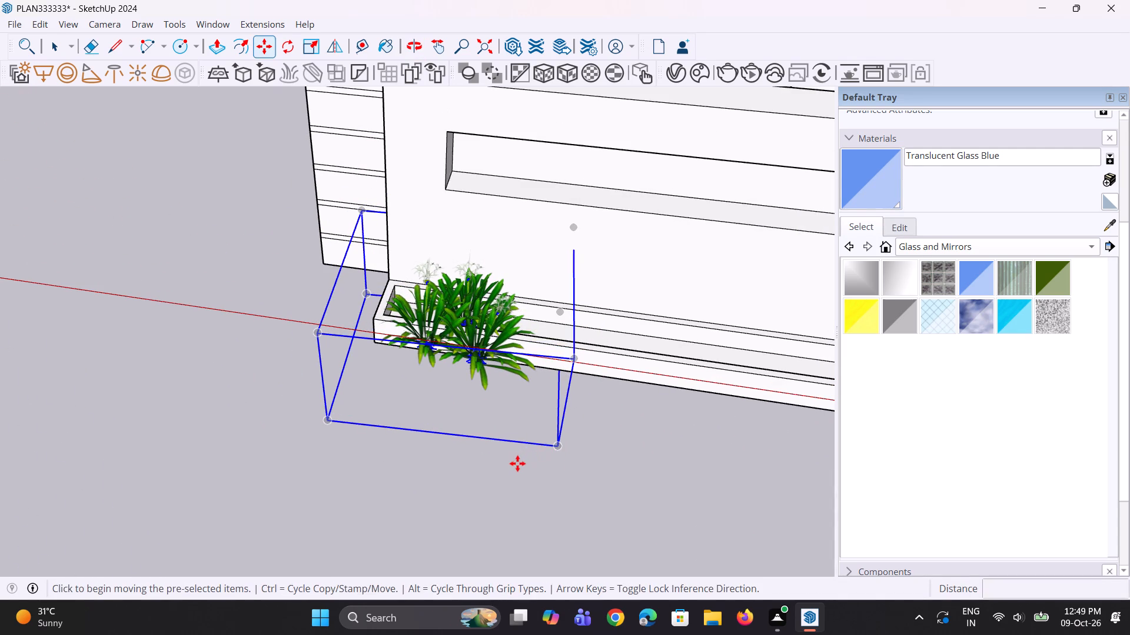
pyautogui.moveTo(486, 366); pyautogui.dragTo(493, 369)
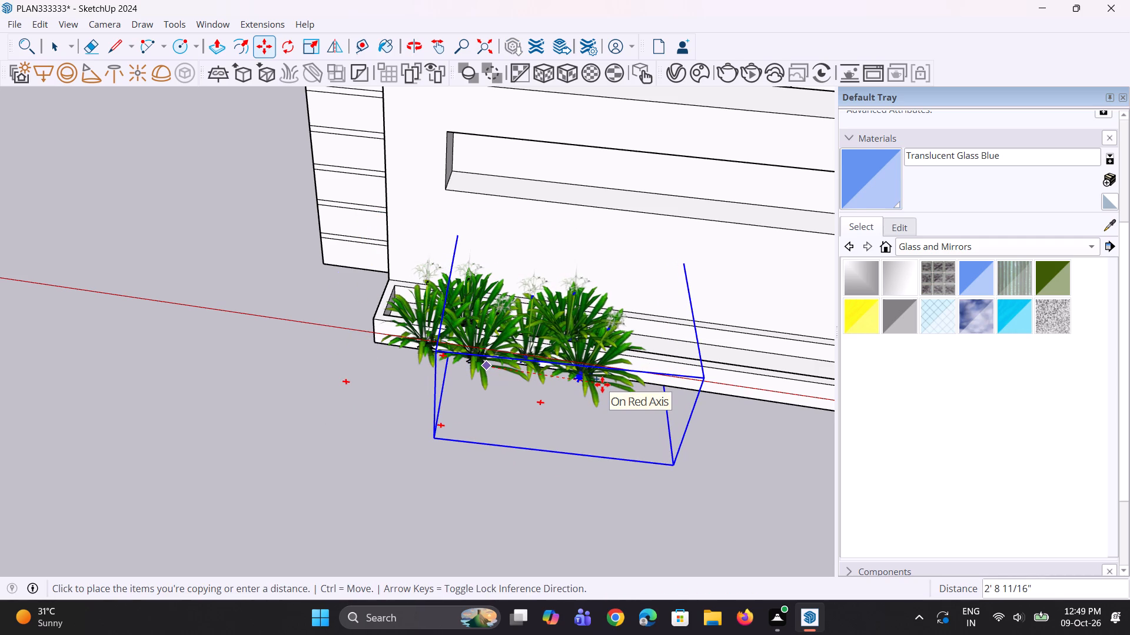
pyautogui.click(602, 385)
pyautogui.scroll(-8, 479, 392)
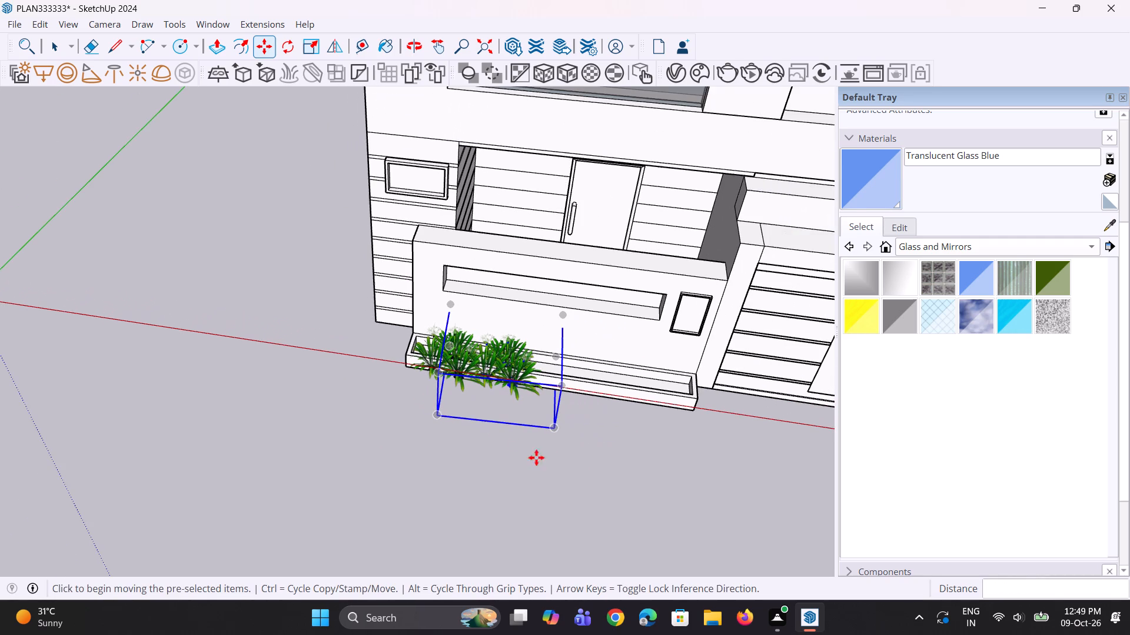
pyautogui.press('*')
pyautogui.press('4')
pyautogui.press('Return')
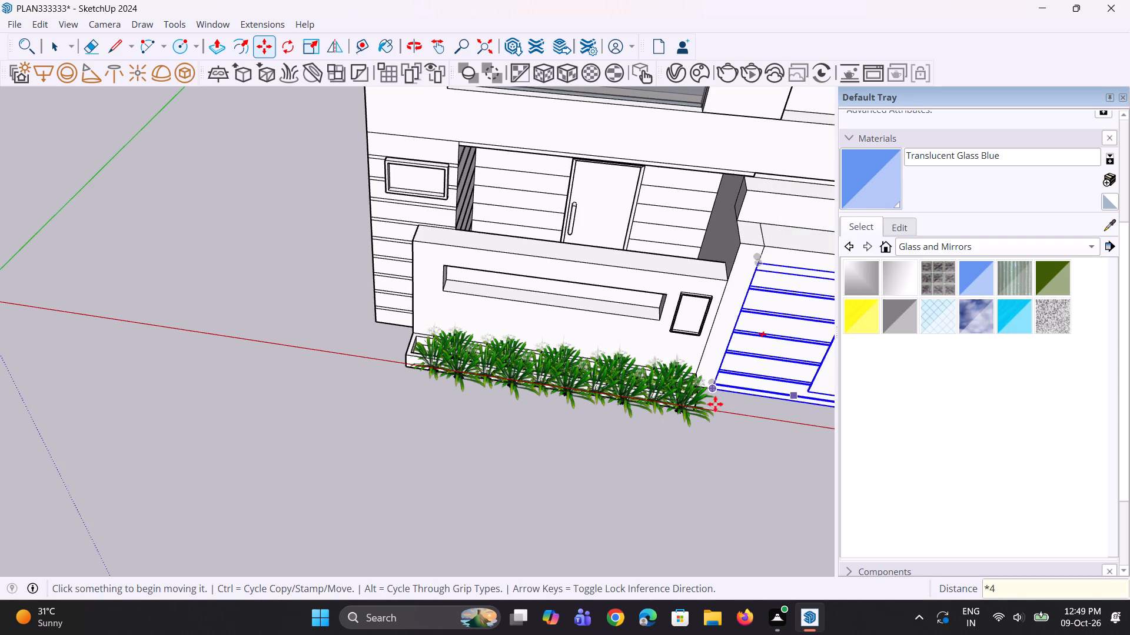
# Delete the original plant component standing beside the house.
pyautogui.scroll(-3, 635, 420)
pyautogui.press('space')
pyautogui.press('space')
pyautogui.click(605, 458)
pyautogui.moveTo(645, 450); pyautogui.dragTo(553, 401, button='middle')
pyautogui.scroll(-3, 503, 395)
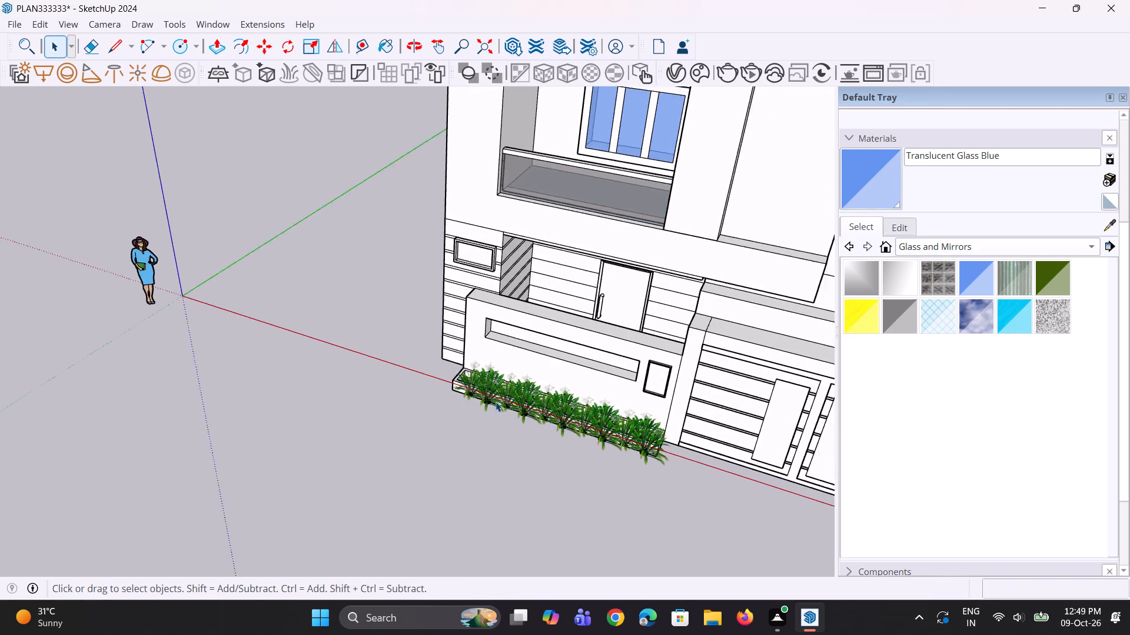
pyautogui.moveTo(590, 439); pyautogui.dragTo(629, 355, button='middle')
pyautogui.scroll(-8, 577, 365)
pyautogui.moveTo(394, 432); pyautogui.dragTo(410, 426, button='middle')
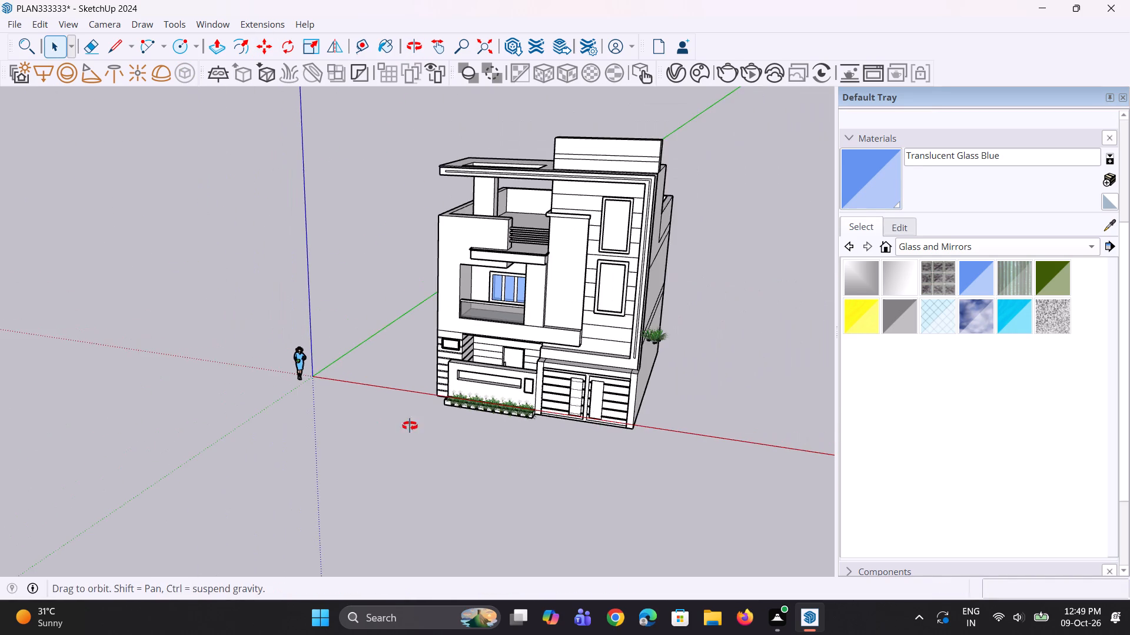
pyautogui.moveTo(410, 426); pyautogui.dragTo(472, 381, button='middle')
pyautogui.scroll(7, 627, 347)
pyautogui.click(656, 290)
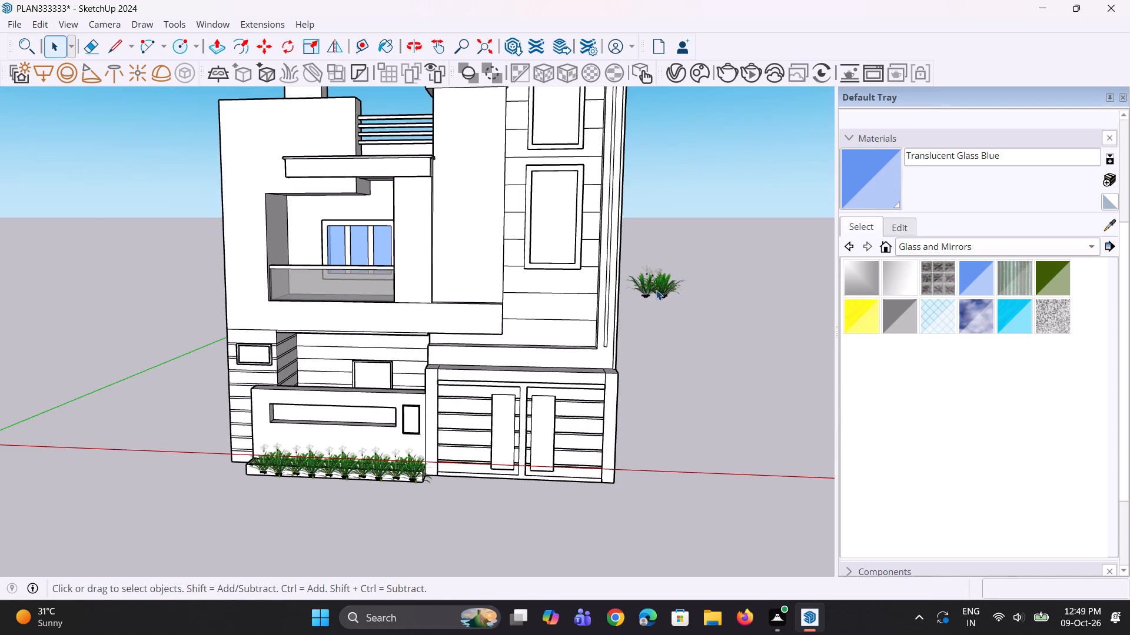
pyautogui.press('Delete')
# Paint the front and top faces of the balcony's glass railing handrail with Color M08 from the Colors collection.
pyautogui.scroll(-3, 346, 398)
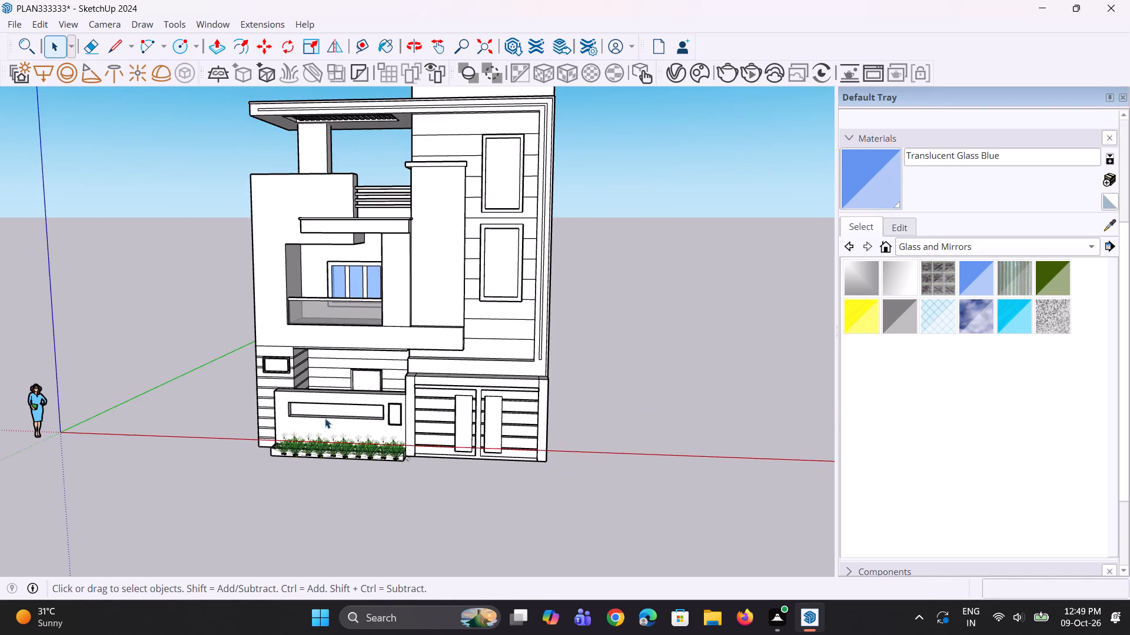
pyautogui.moveTo(333, 425); pyautogui.dragTo(366, 427, button='middle')
pyautogui.scroll(3, 235, 343)
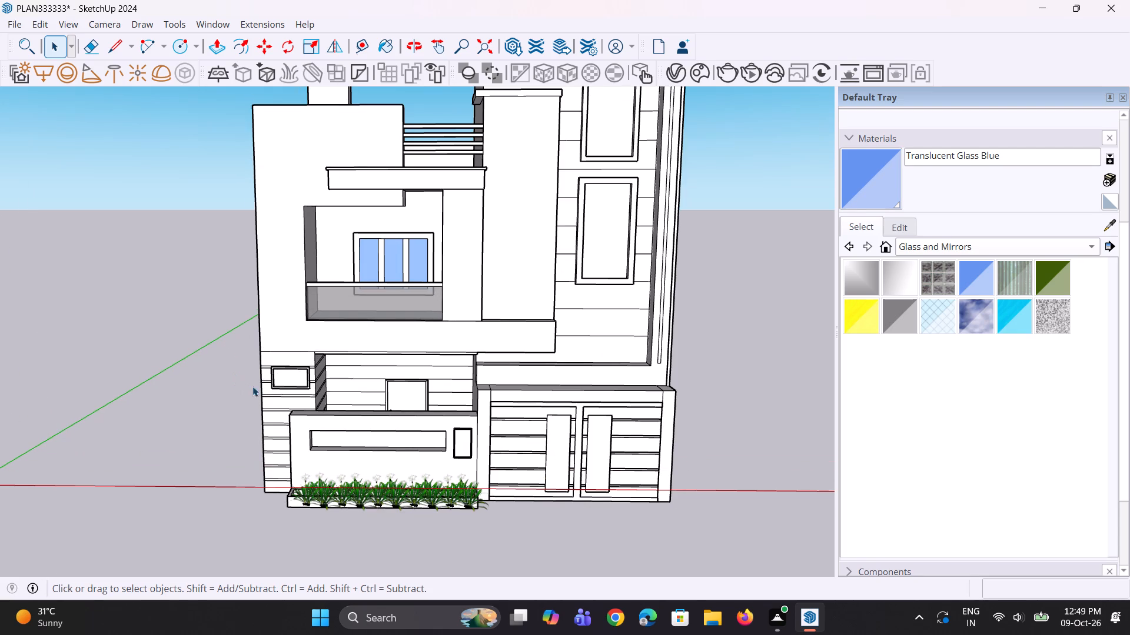
pyautogui.scroll(1, 259, 390)
pyautogui.moveTo(264, 387); pyautogui.dragTo(298, 367, button='middle')
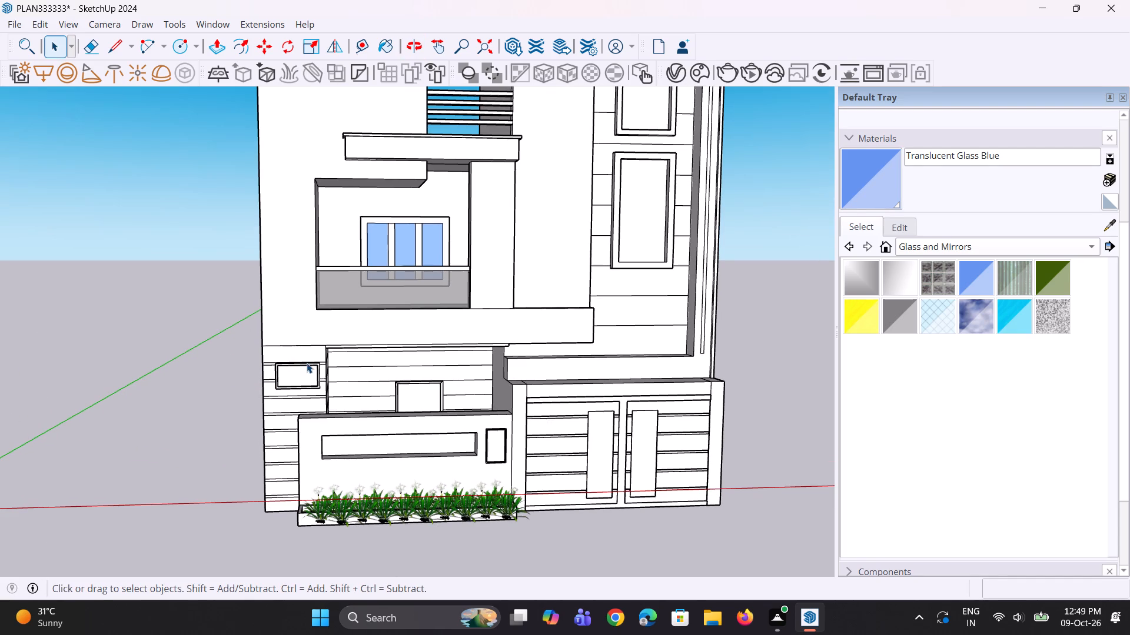
pyautogui.moveTo(309, 369); pyautogui.dragTo(314, 383, button='middle')
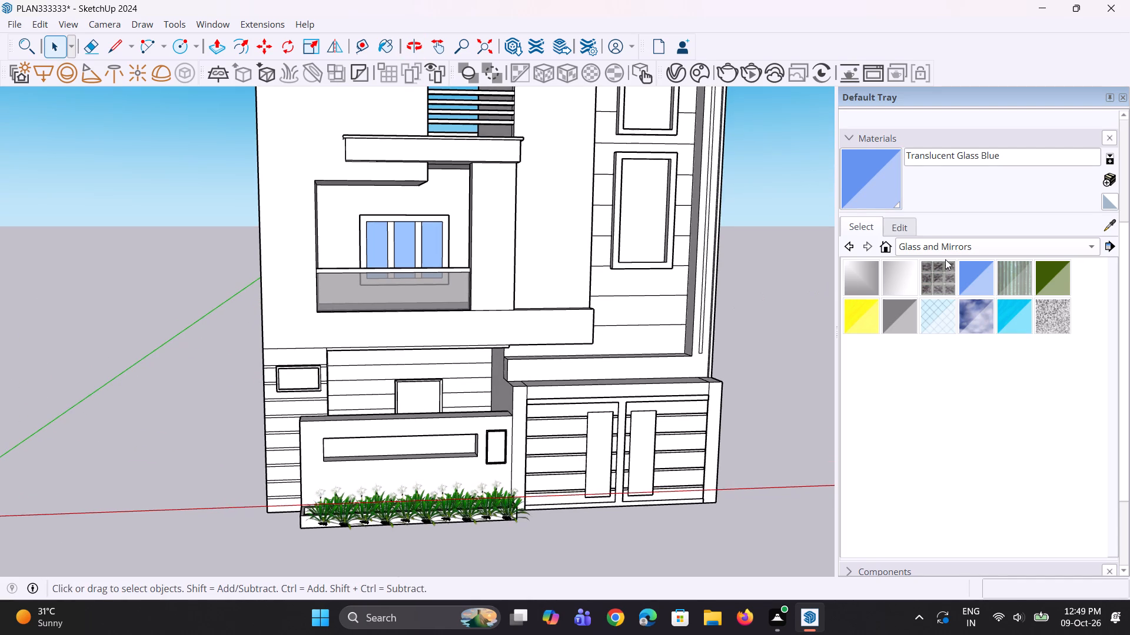
pyautogui.click(965, 248)
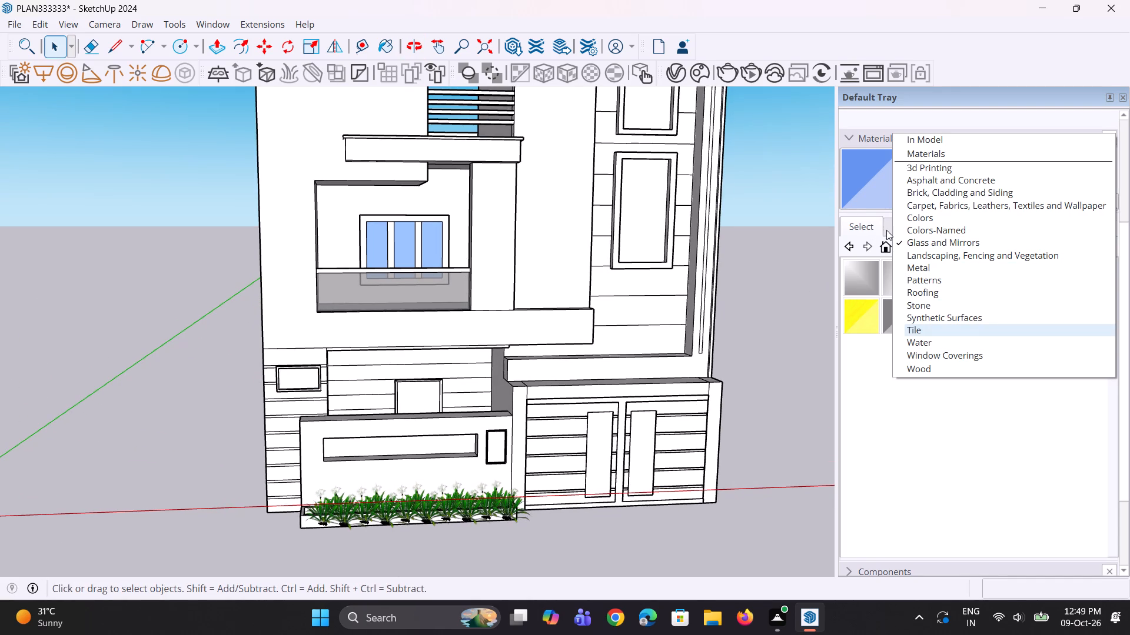
pyautogui.click(916, 219)
pyautogui.scroll(6, 904, 320)
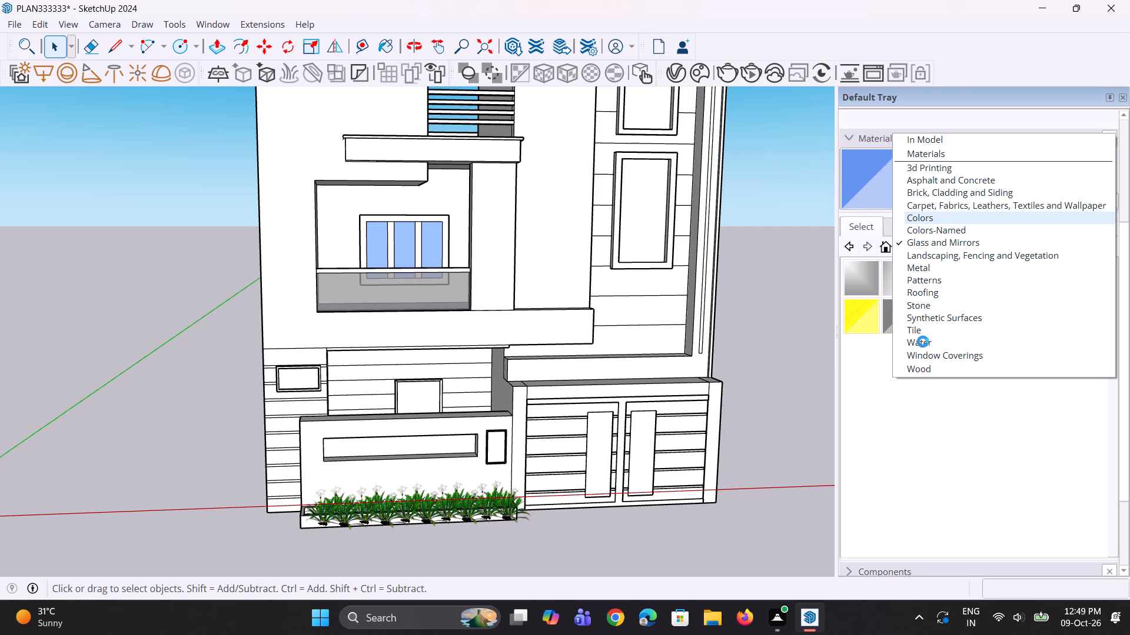
pyautogui.scroll(2, 923, 343)
pyautogui.scroll(-12, 948, 381)
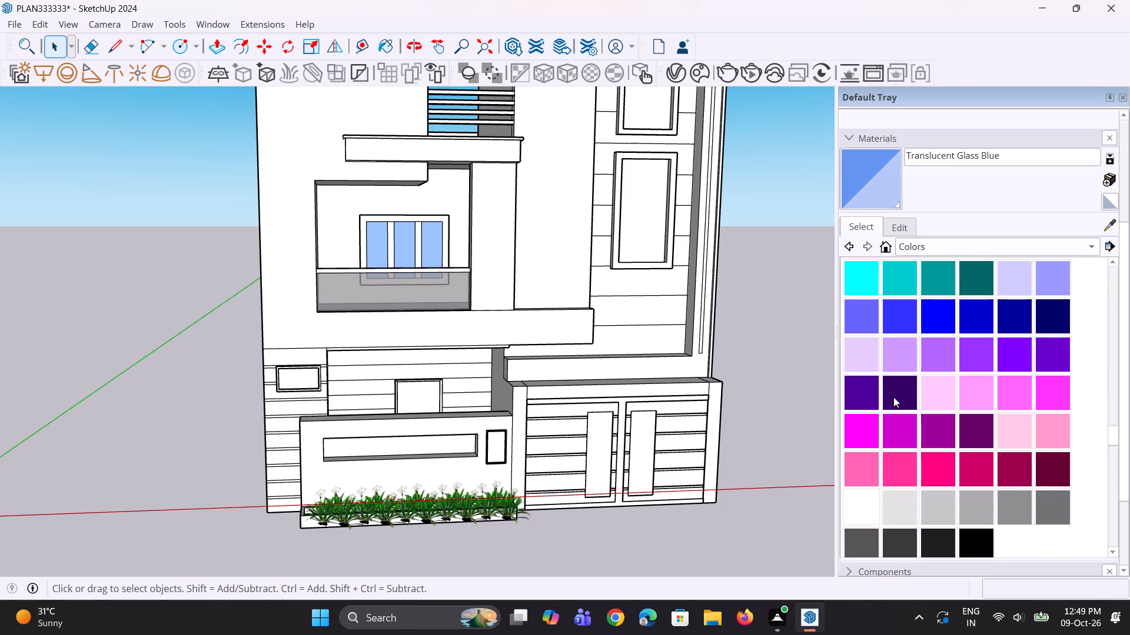
pyautogui.scroll(-3, 893, 397)
pyautogui.click(943, 394)
pyautogui.scroll(2, 364, 310)
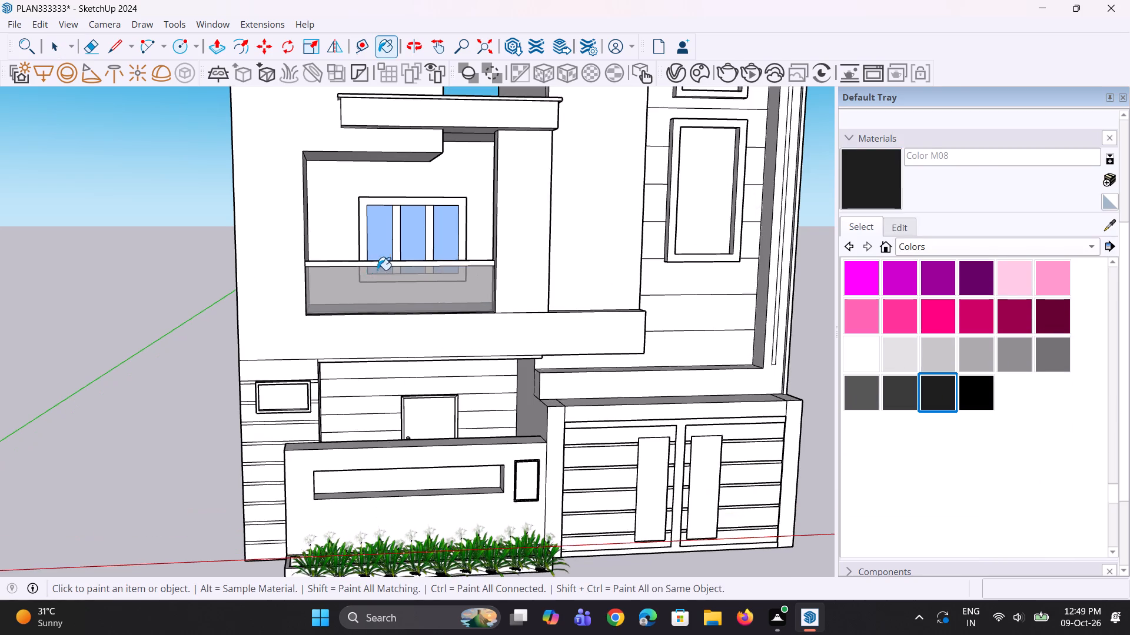
pyautogui.scroll(3, 388, 272)
pyautogui.click(416, 263)
pyautogui.moveTo(451, 283); pyautogui.dragTo(397, 406, button='middle')
pyautogui.scroll(3, 407, 293)
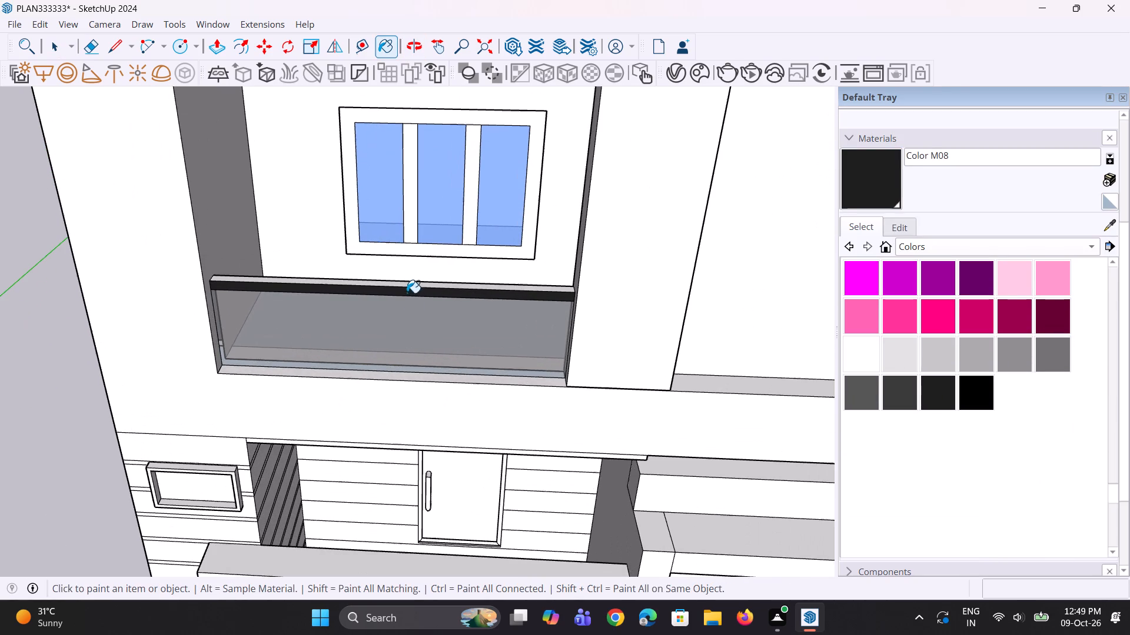
pyautogui.click(414, 286)
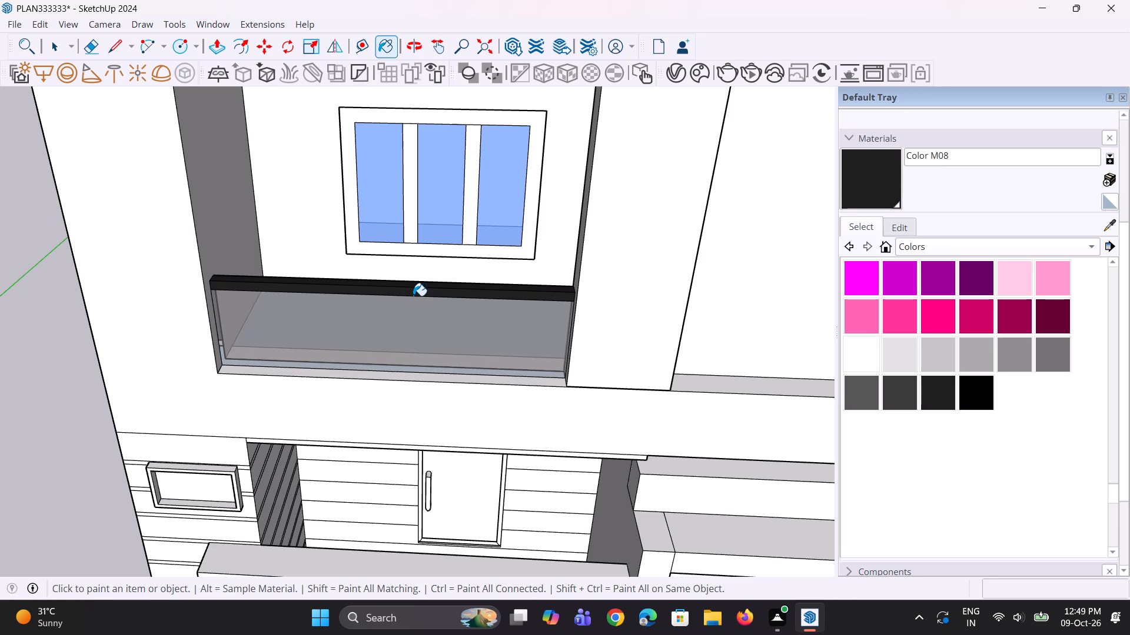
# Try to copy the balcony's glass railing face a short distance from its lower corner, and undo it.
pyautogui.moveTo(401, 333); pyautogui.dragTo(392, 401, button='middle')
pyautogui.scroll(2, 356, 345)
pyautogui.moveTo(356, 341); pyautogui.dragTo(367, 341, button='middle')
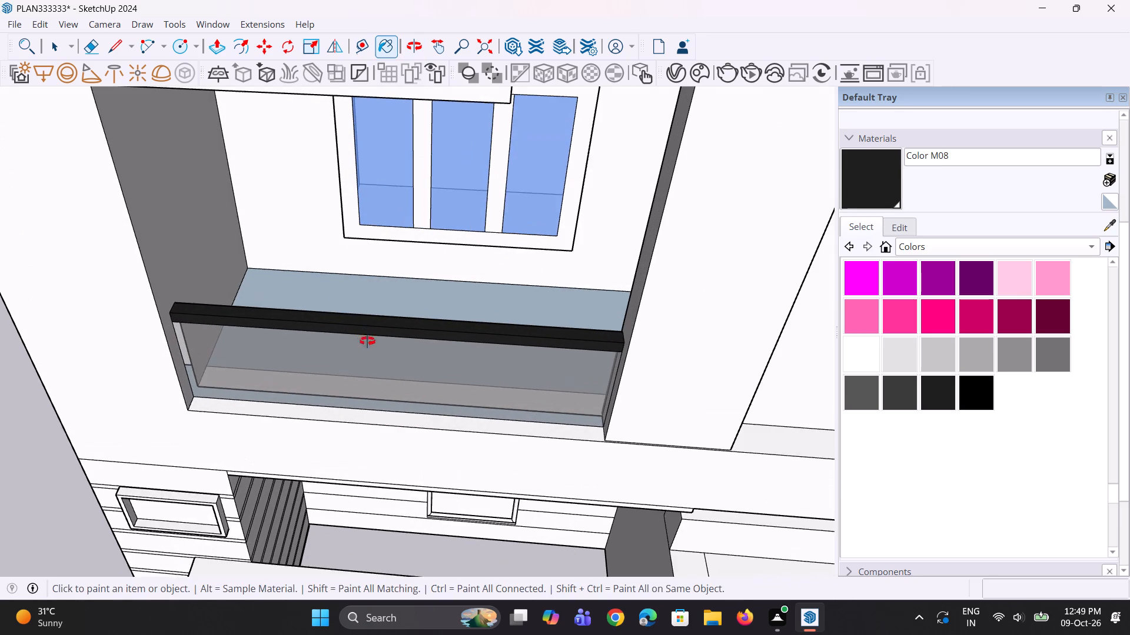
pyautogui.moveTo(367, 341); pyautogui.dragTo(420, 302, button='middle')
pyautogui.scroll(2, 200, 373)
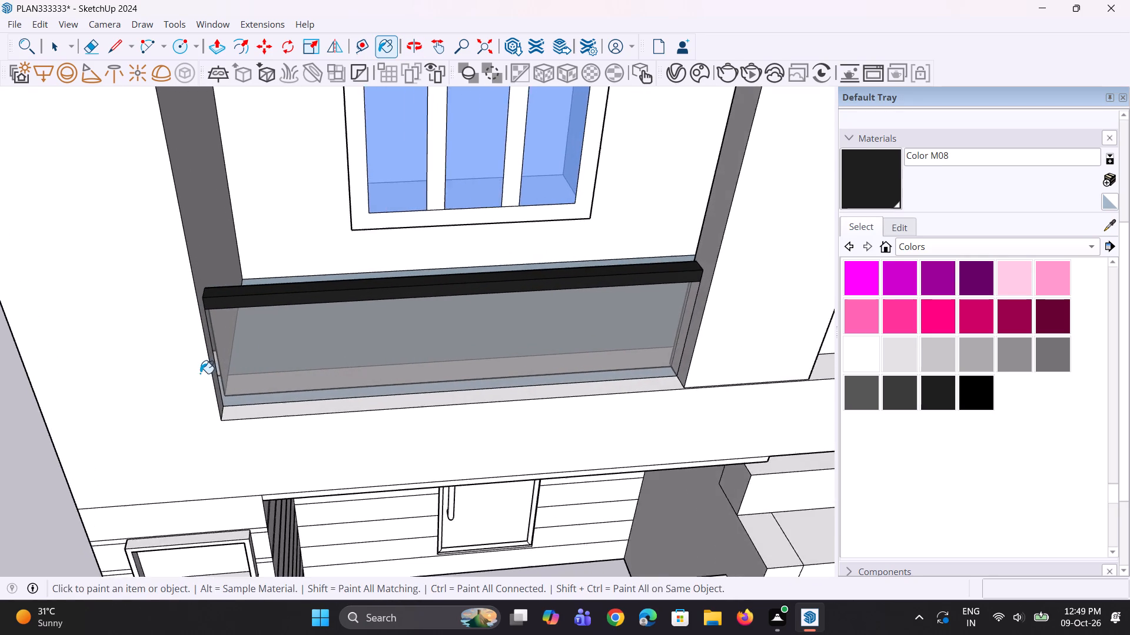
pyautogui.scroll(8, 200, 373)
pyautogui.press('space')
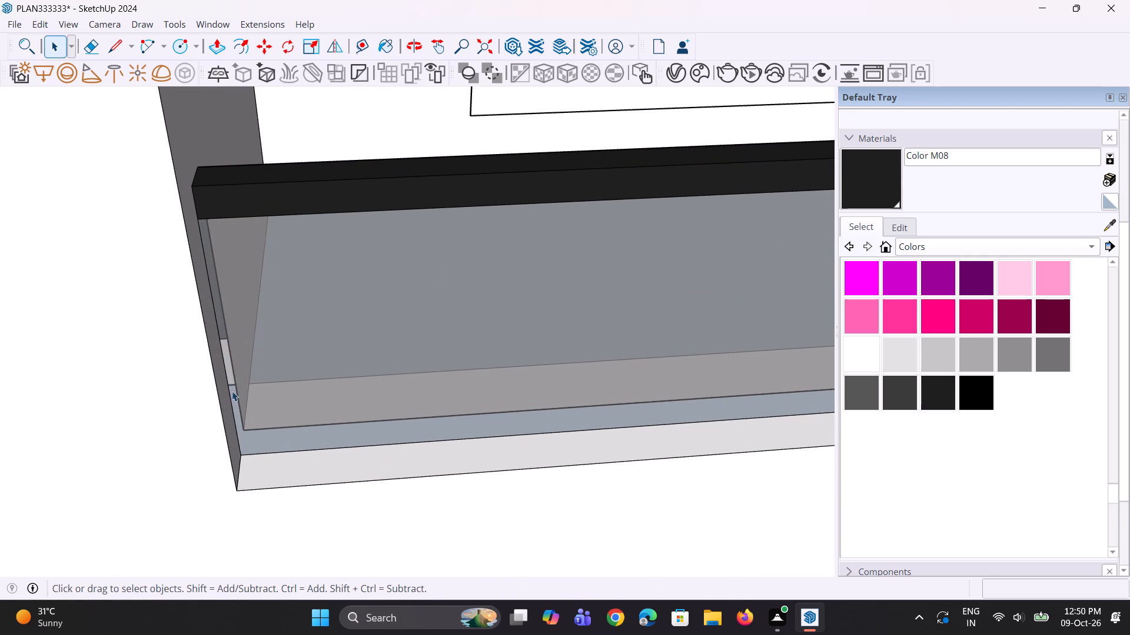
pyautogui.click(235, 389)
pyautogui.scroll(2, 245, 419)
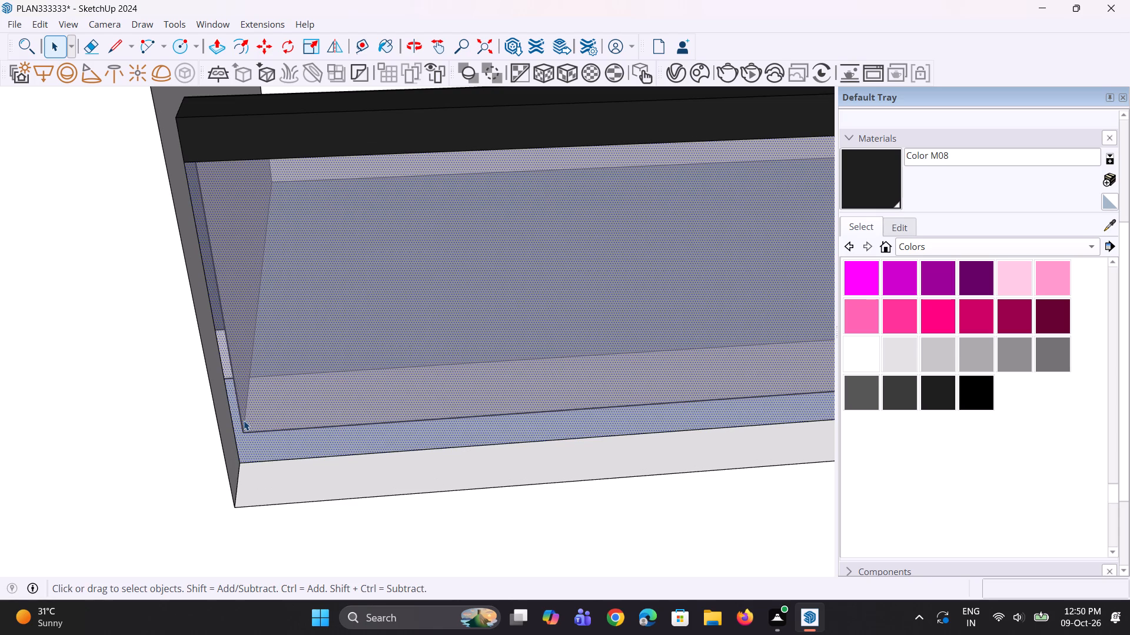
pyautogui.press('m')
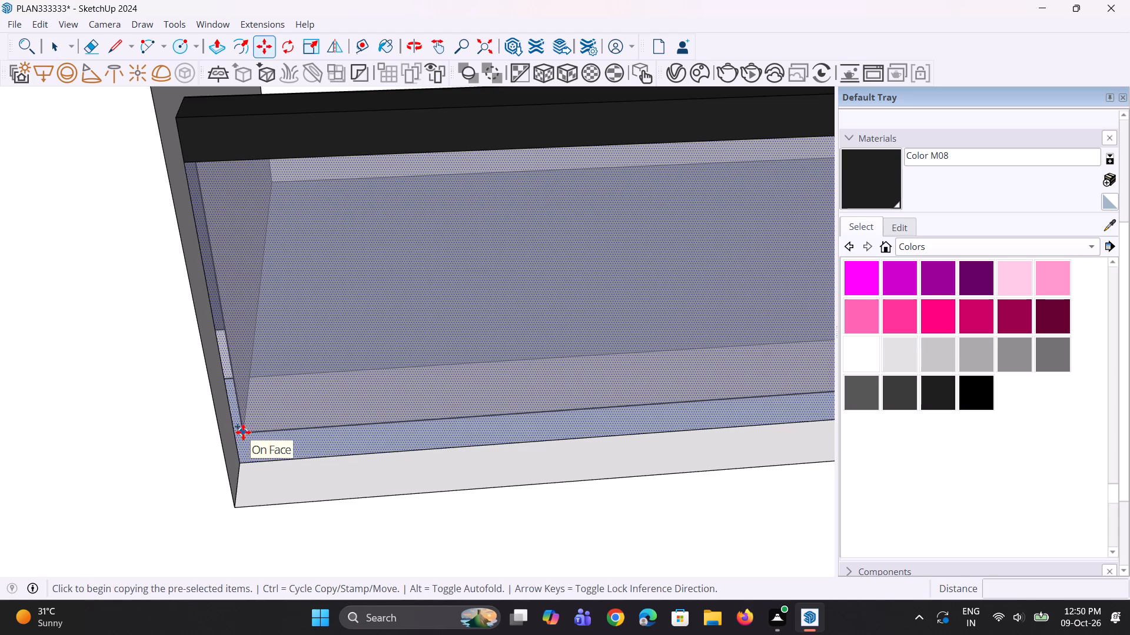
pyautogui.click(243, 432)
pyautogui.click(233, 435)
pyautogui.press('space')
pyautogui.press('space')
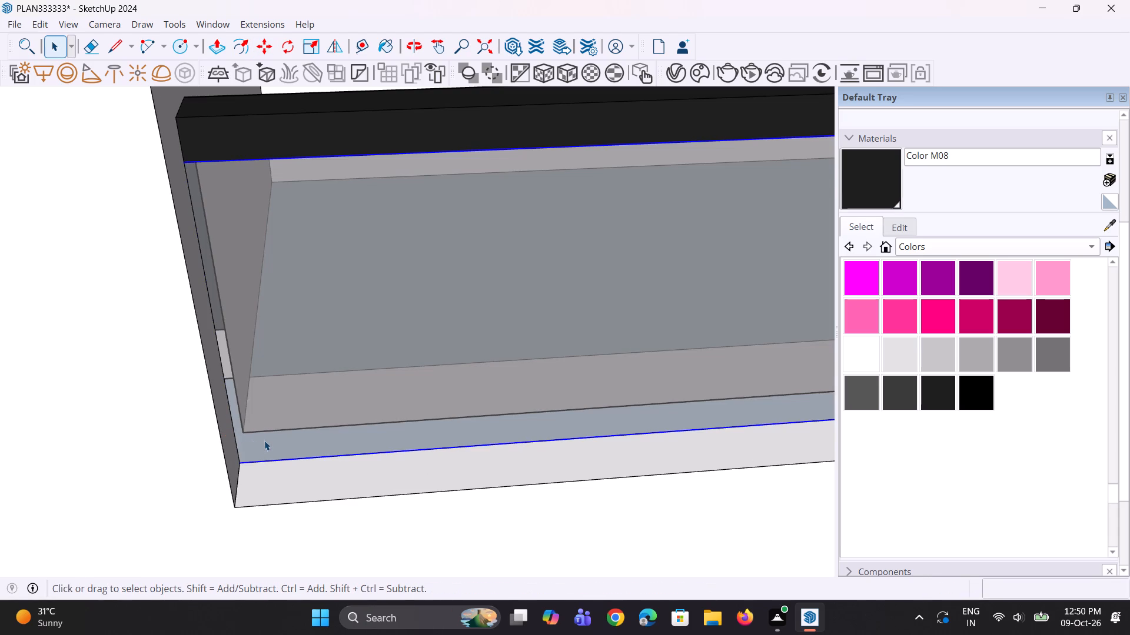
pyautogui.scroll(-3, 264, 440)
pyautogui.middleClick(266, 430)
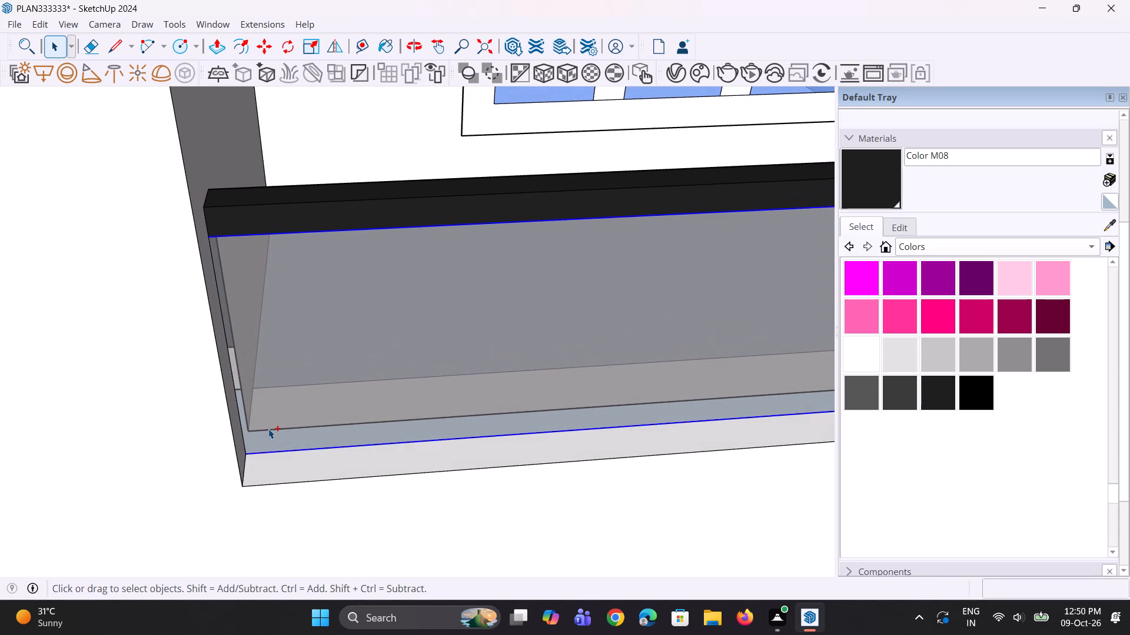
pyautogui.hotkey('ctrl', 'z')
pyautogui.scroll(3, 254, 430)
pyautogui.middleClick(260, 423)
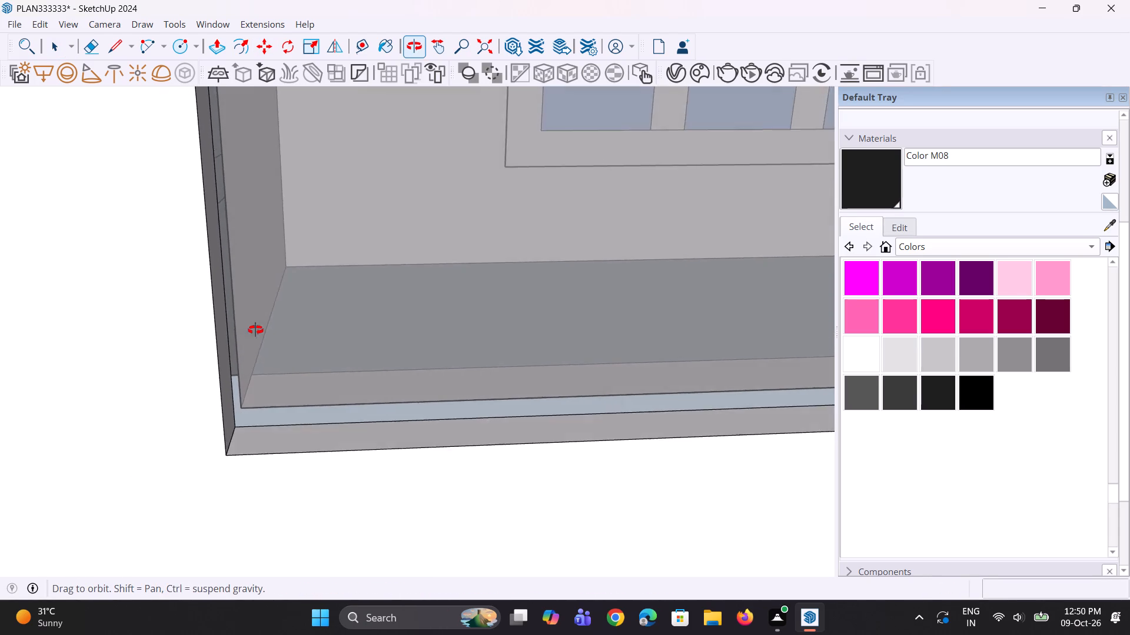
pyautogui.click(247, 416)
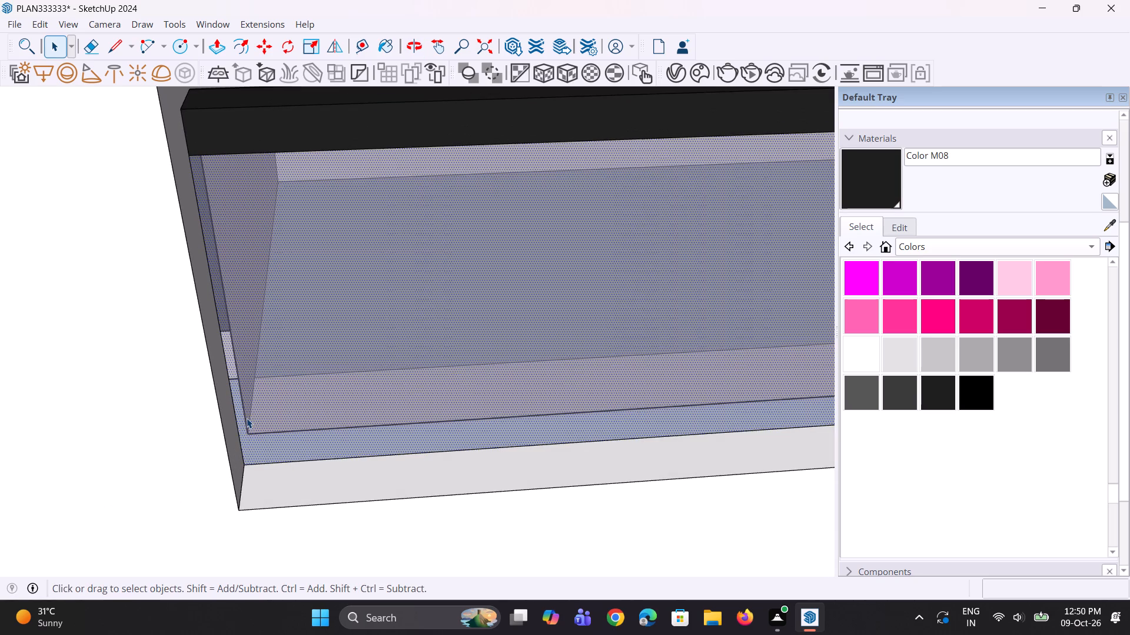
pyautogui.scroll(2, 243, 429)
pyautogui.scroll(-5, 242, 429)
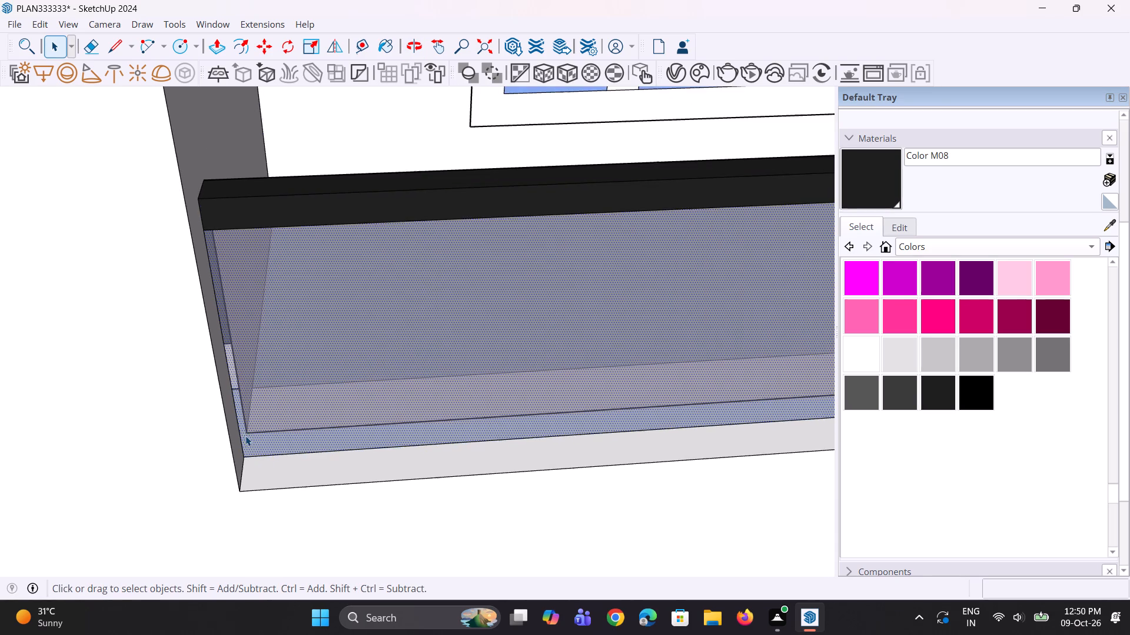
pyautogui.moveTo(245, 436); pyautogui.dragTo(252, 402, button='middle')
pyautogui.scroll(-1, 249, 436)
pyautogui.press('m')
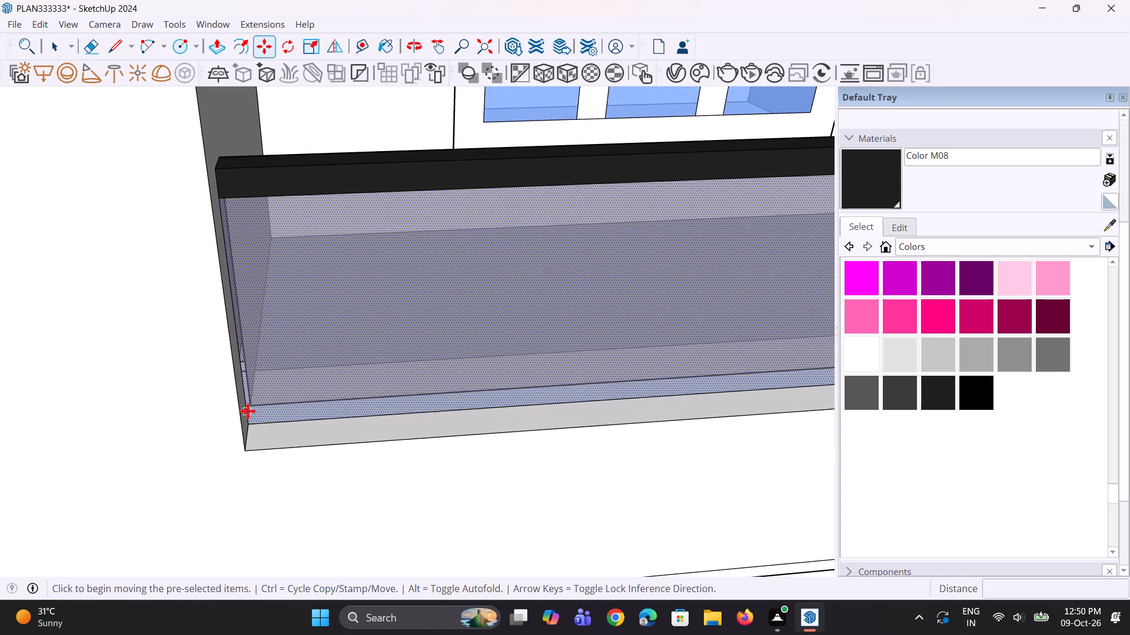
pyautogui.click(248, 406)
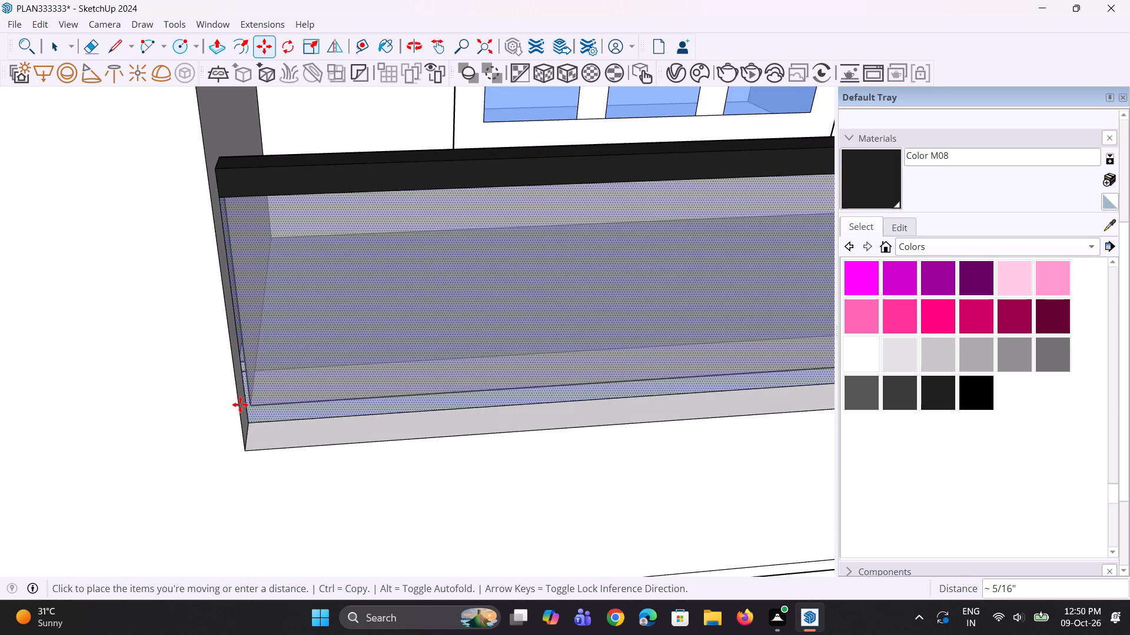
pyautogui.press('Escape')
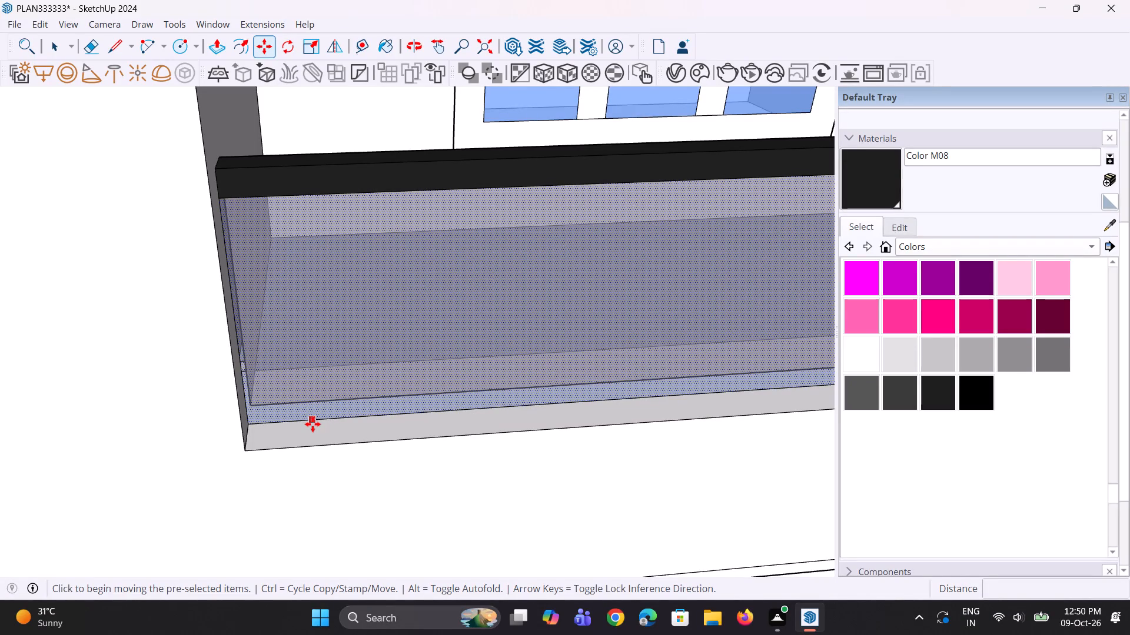
# Examine the balcony's glass railing and the whole front facade from several angles.
pyautogui.scroll(-7, 345, 320)
pyautogui.moveTo(595, 298); pyautogui.dragTo(374, 416, button='middle')
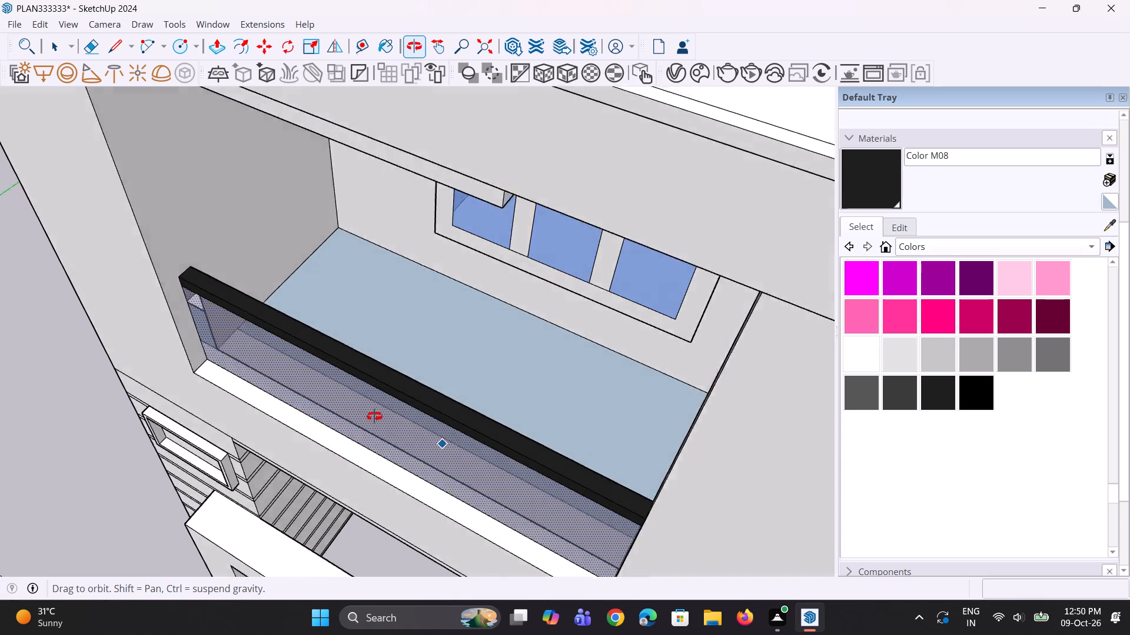
pyautogui.moveTo(374, 416); pyautogui.dragTo(361, 419, button='middle')
pyautogui.scroll(7, 361, 375)
pyautogui.scroll(-6, 570, 361)
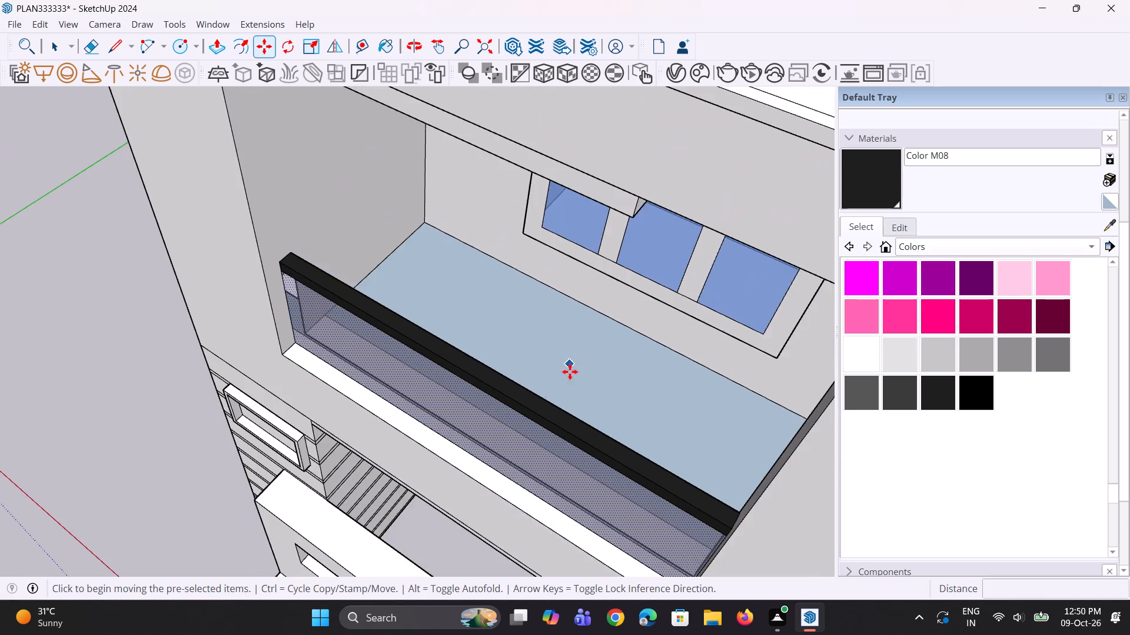
pyautogui.moveTo(527, 422); pyautogui.dragTo(510, 355, button='middle')
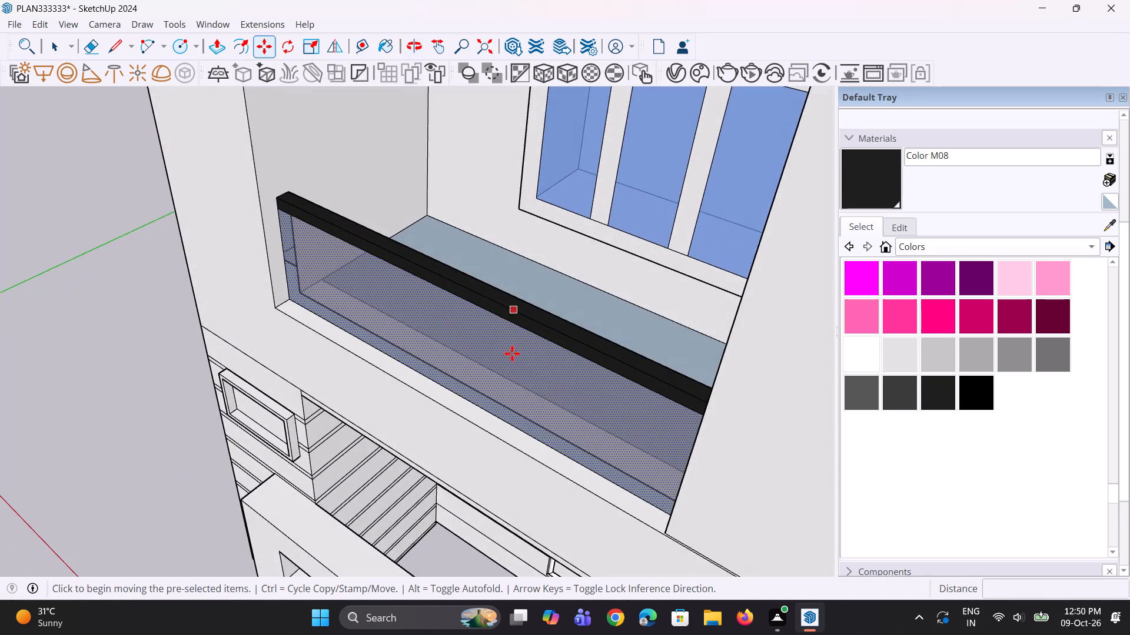
pyautogui.scroll(6, 527, 267)
pyautogui.scroll(-2, 527, 267)
pyautogui.moveTo(514, 290); pyautogui.dragTo(616, 496, button='middle')
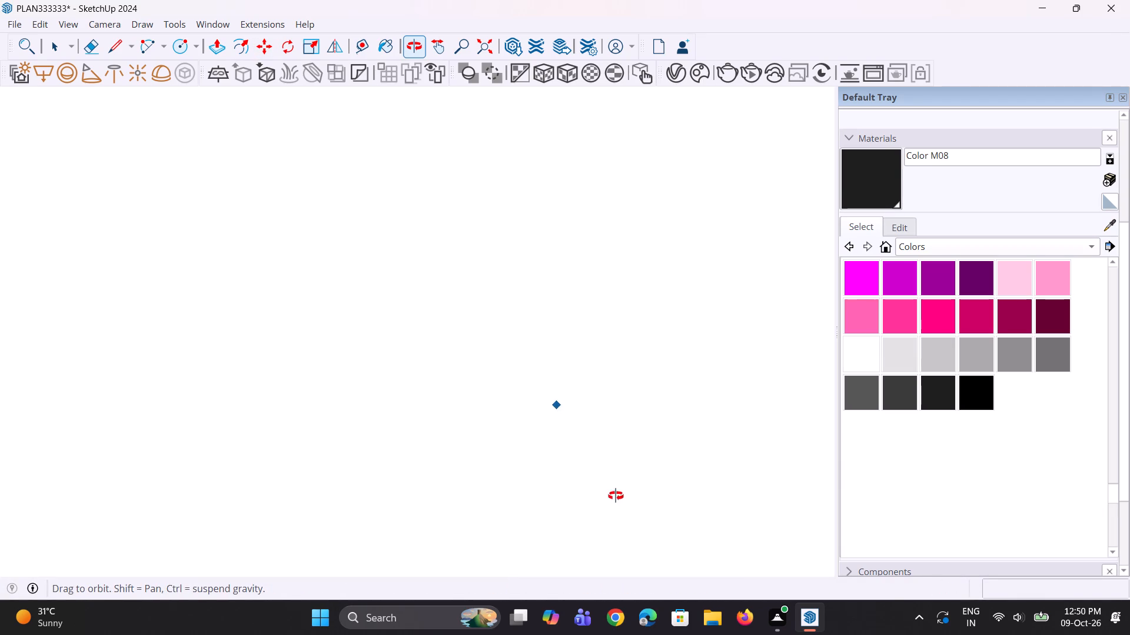
pyautogui.moveTo(616, 496); pyautogui.dragTo(767, 413, button='middle')
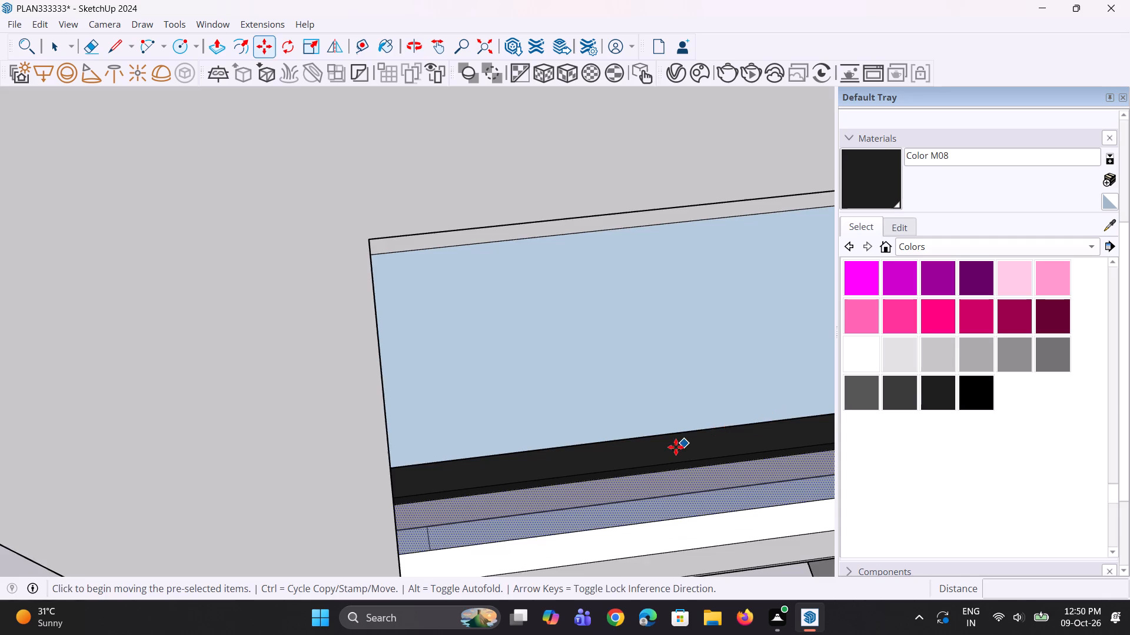
pyautogui.scroll(3, 676, 447)
pyautogui.moveTo(674, 454); pyautogui.dragTo(650, 422, button='middle')
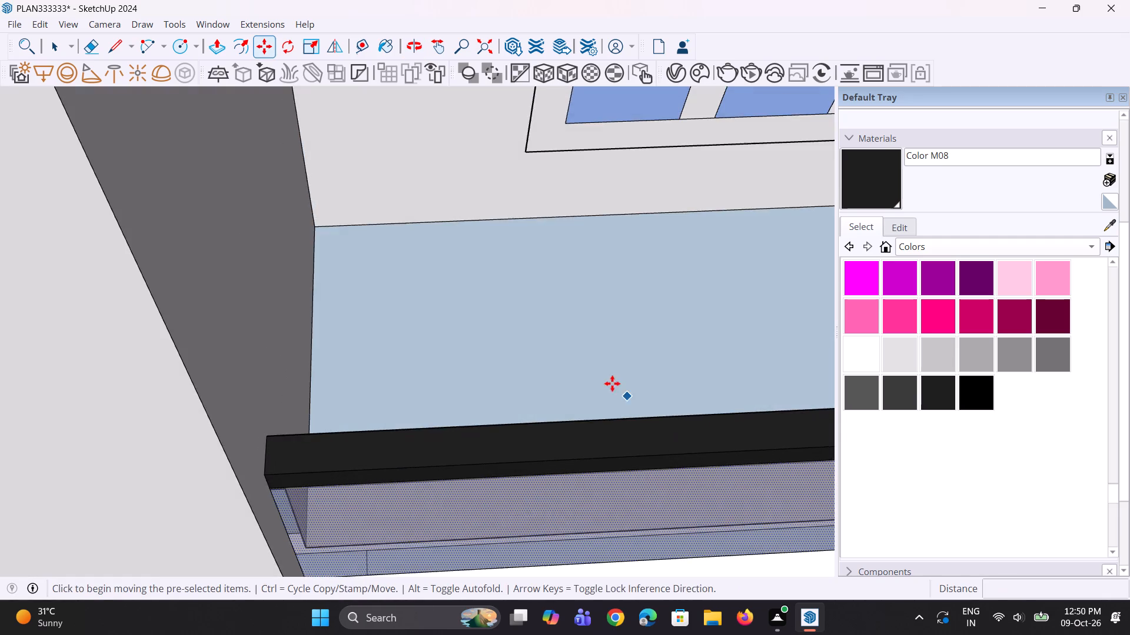
pyautogui.scroll(-3, 602, 378)
pyautogui.press('space')
pyautogui.press('space')
pyautogui.scroll(-12, 519, 374)
pyautogui.moveTo(487, 351); pyautogui.dragTo(475, 278, button='middle')
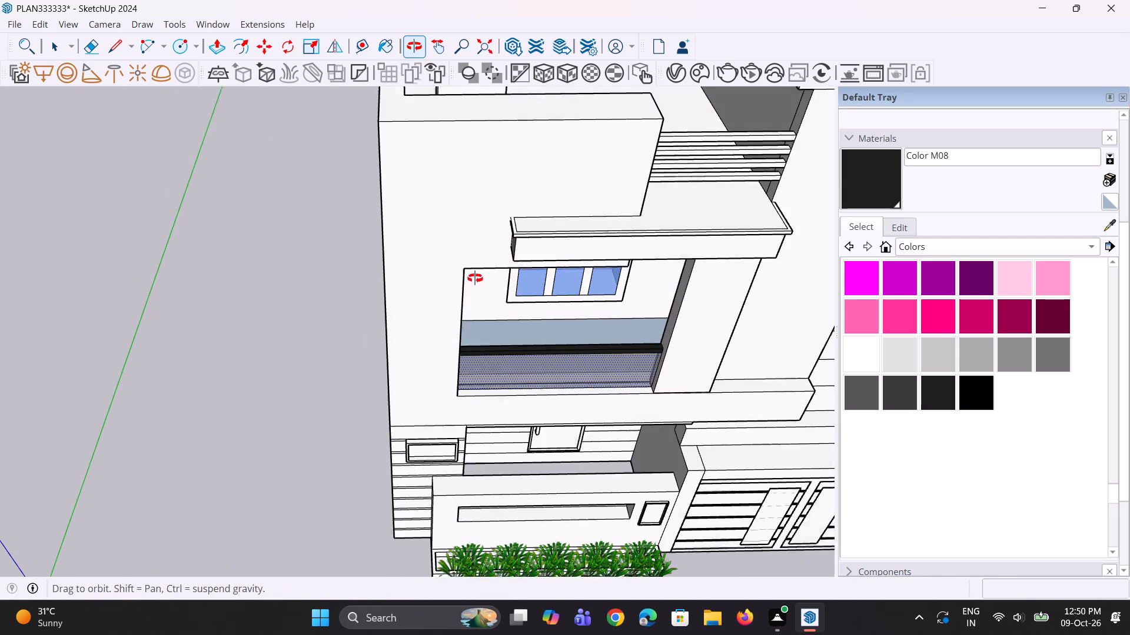
pyautogui.moveTo(475, 278); pyautogui.dragTo(475, 278, button='middle')
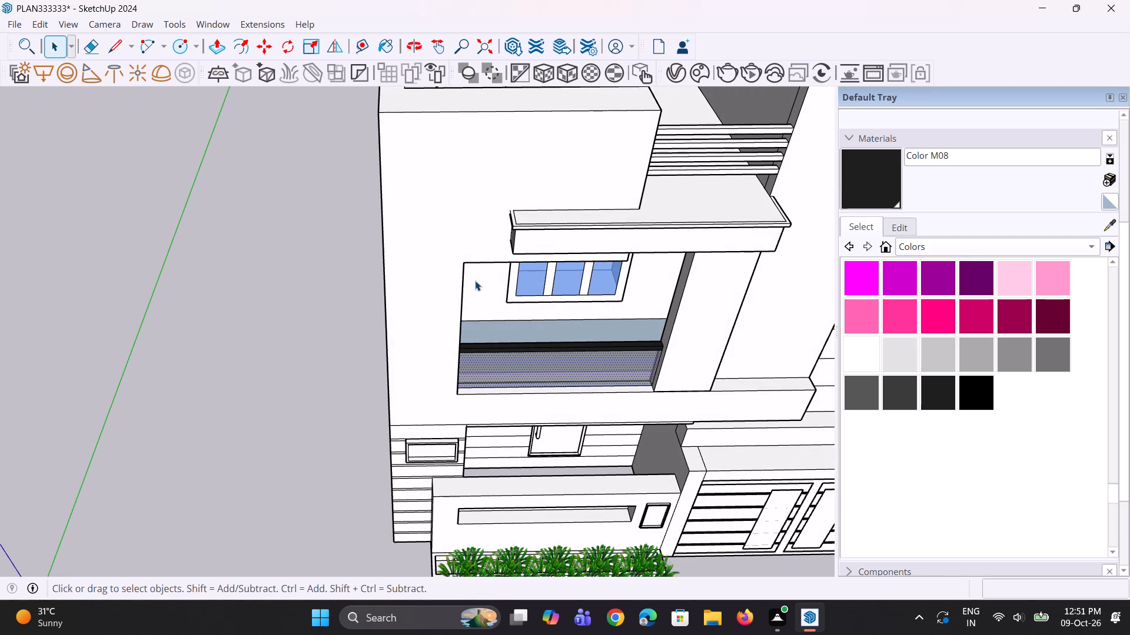
pyautogui.scroll(-2, 444, 378)
pyautogui.moveTo(425, 379); pyautogui.dragTo(414, 362, button='middle')
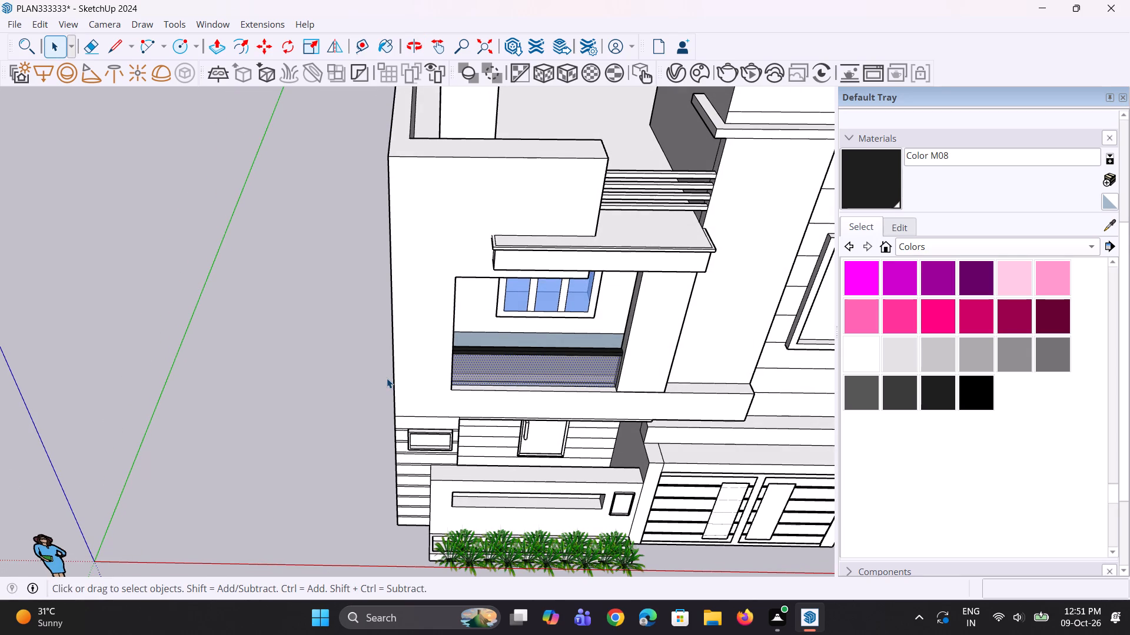
pyautogui.scroll(-4, 387, 378)
pyautogui.moveTo(392, 382); pyautogui.dragTo(404, 314, button='middle')
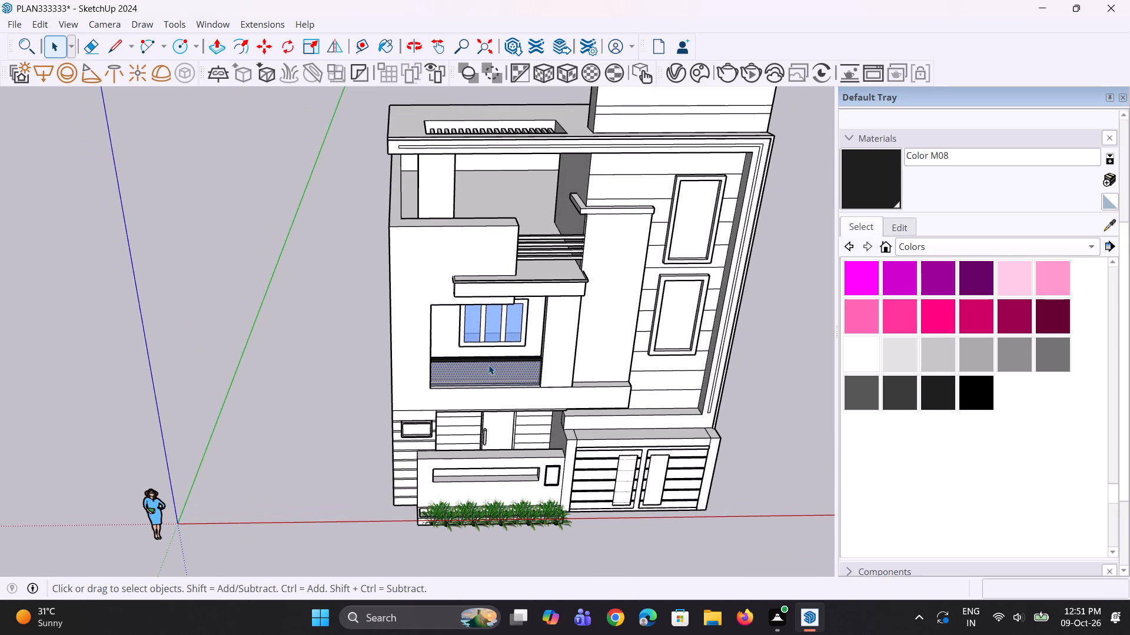
pyautogui.press('space')
pyautogui.scroll(-4, 469, 361)
pyautogui.moveTo(473, 417); pyautogui.dragTo(484, 346, button='middle')
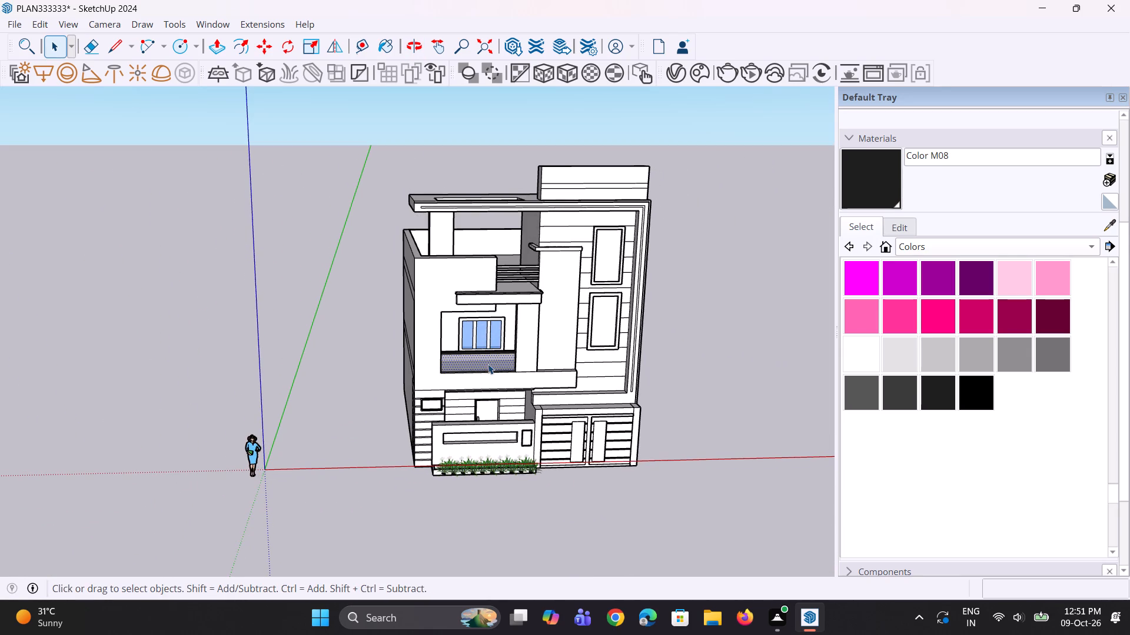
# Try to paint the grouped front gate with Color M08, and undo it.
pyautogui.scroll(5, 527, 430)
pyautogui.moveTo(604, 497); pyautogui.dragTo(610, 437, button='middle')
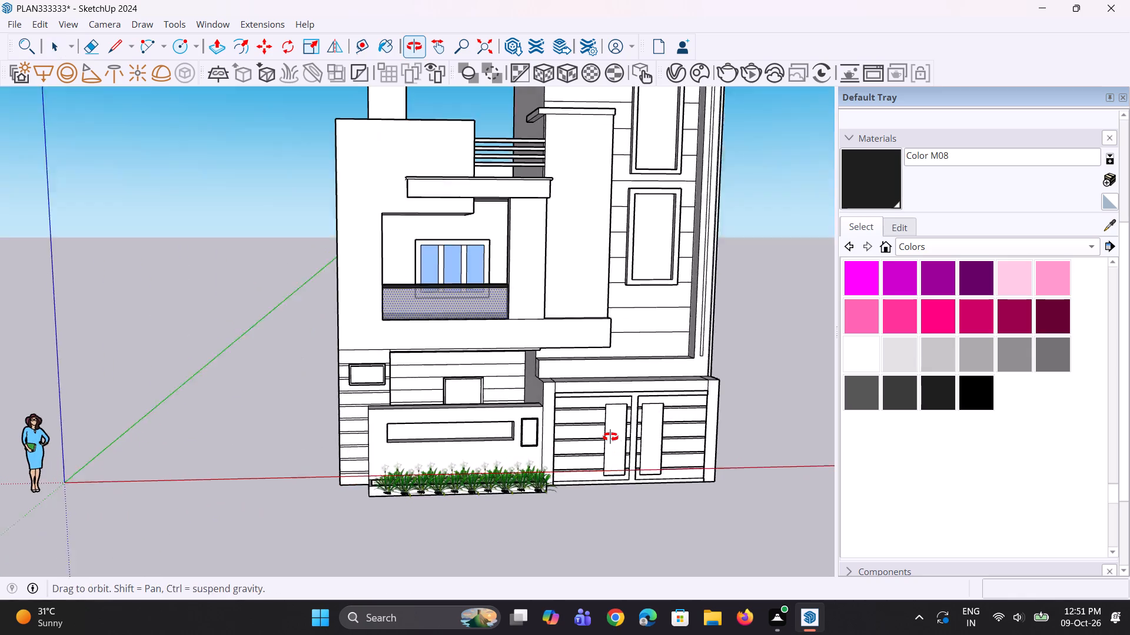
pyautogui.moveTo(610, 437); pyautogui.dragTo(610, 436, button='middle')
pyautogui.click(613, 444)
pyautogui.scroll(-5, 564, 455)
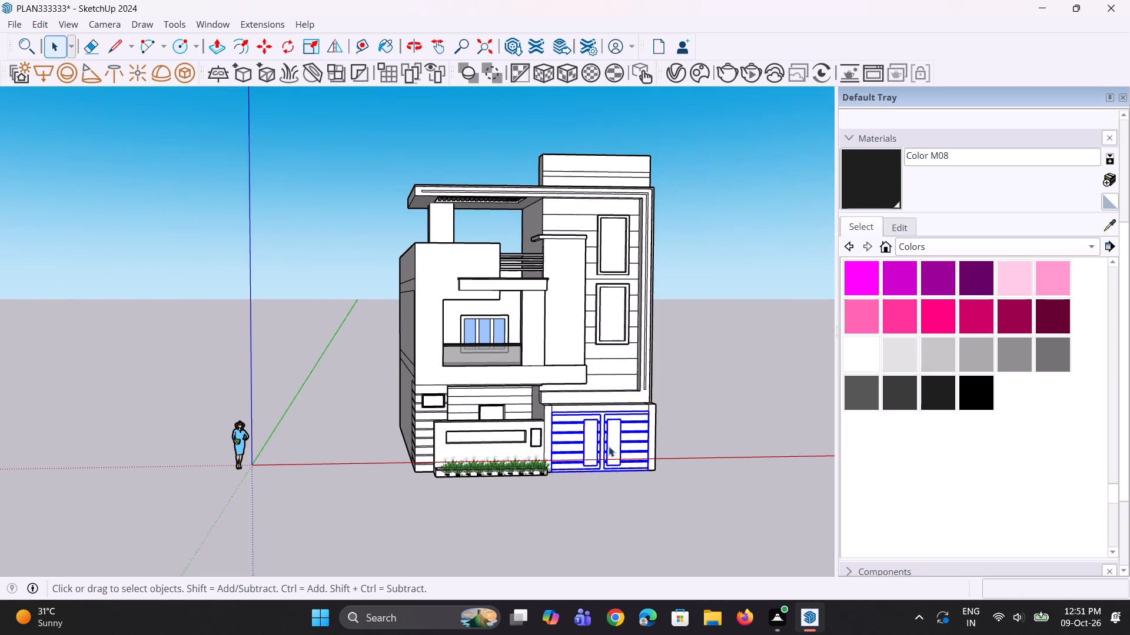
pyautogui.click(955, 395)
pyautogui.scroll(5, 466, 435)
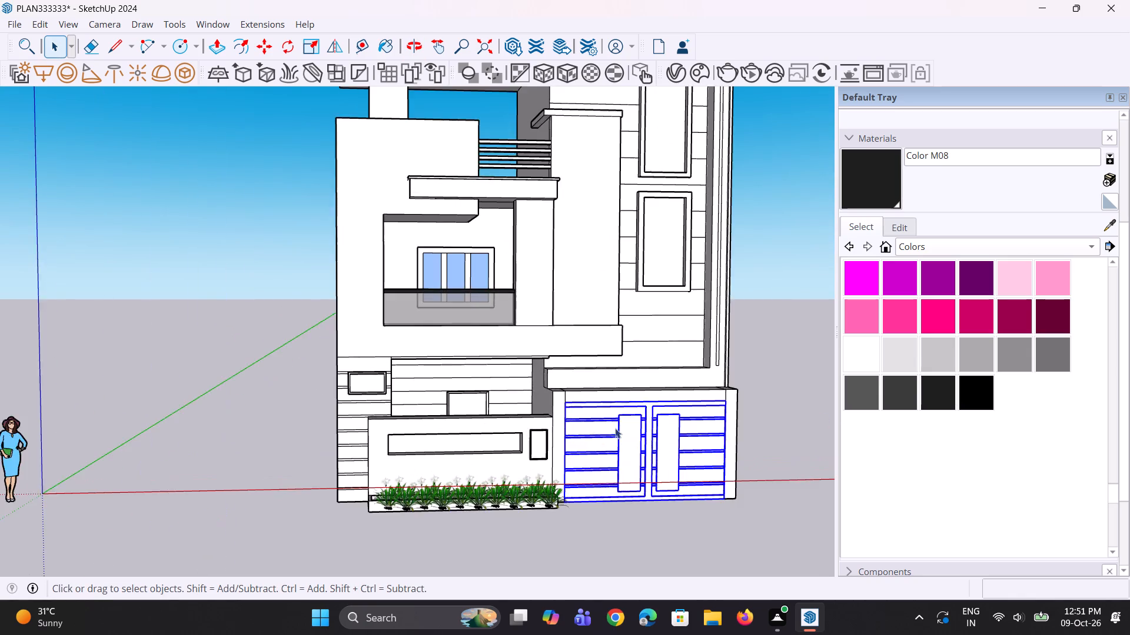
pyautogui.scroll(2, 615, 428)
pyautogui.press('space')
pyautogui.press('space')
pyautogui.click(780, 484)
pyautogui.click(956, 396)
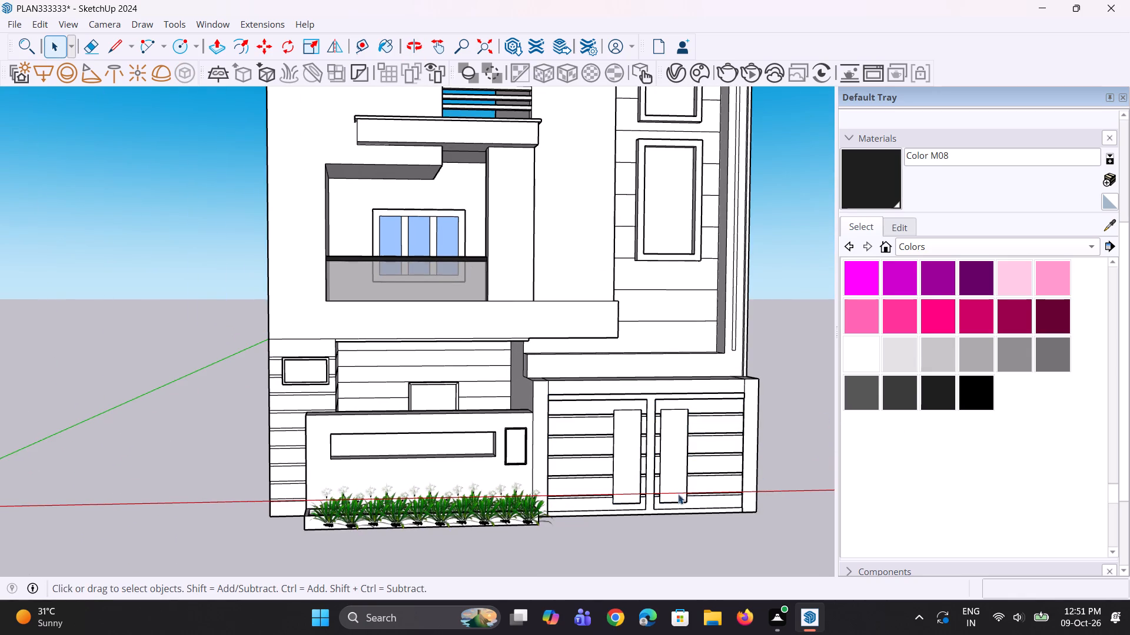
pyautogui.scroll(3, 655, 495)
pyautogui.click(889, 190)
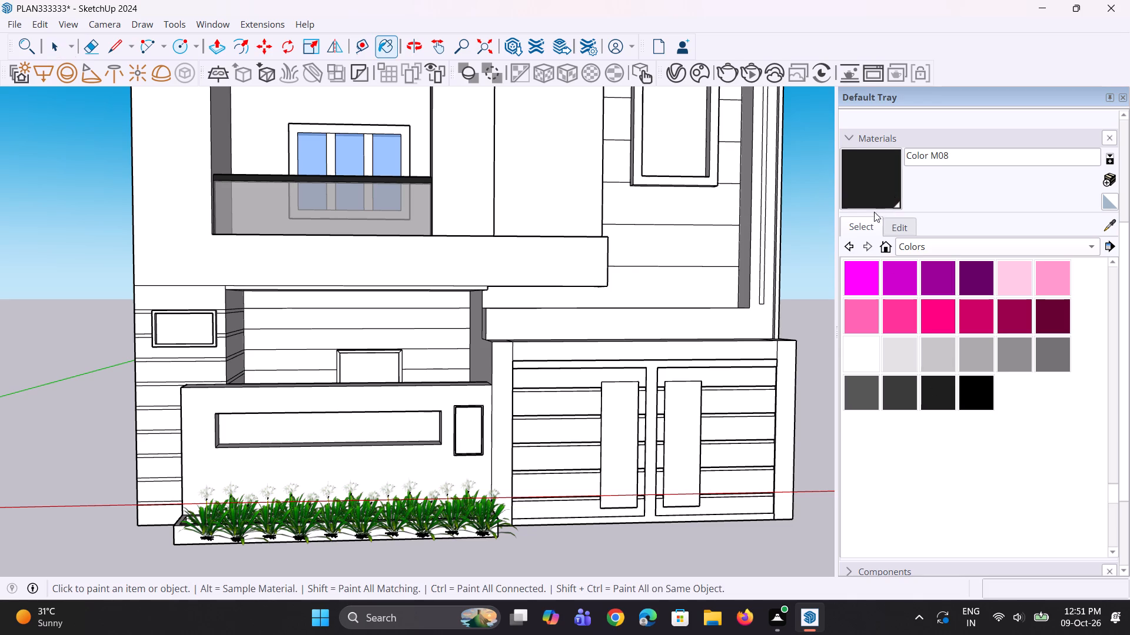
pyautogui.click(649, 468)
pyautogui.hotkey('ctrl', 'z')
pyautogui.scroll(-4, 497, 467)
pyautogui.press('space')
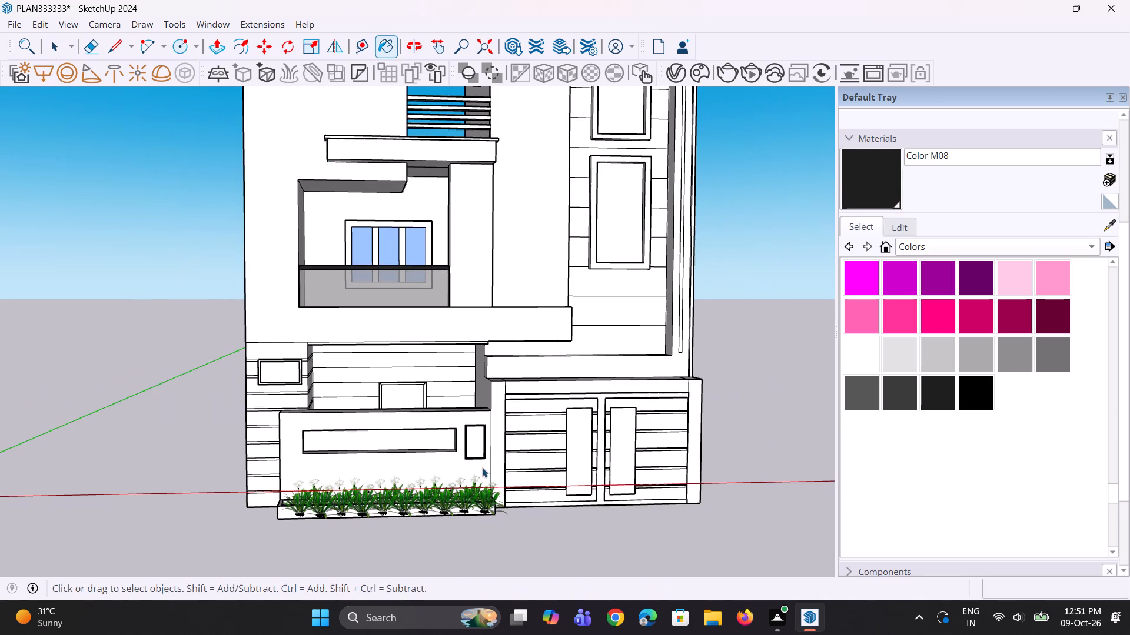
# Move the front gate group out of its opening onto the open ground beside the house.
pyautogui.press('space')
pyautogui.click(593, 490)
pyautogui.scroll(-7, 436, 547)
pyautogui.press('m')
pyautogui.click(557, 492)
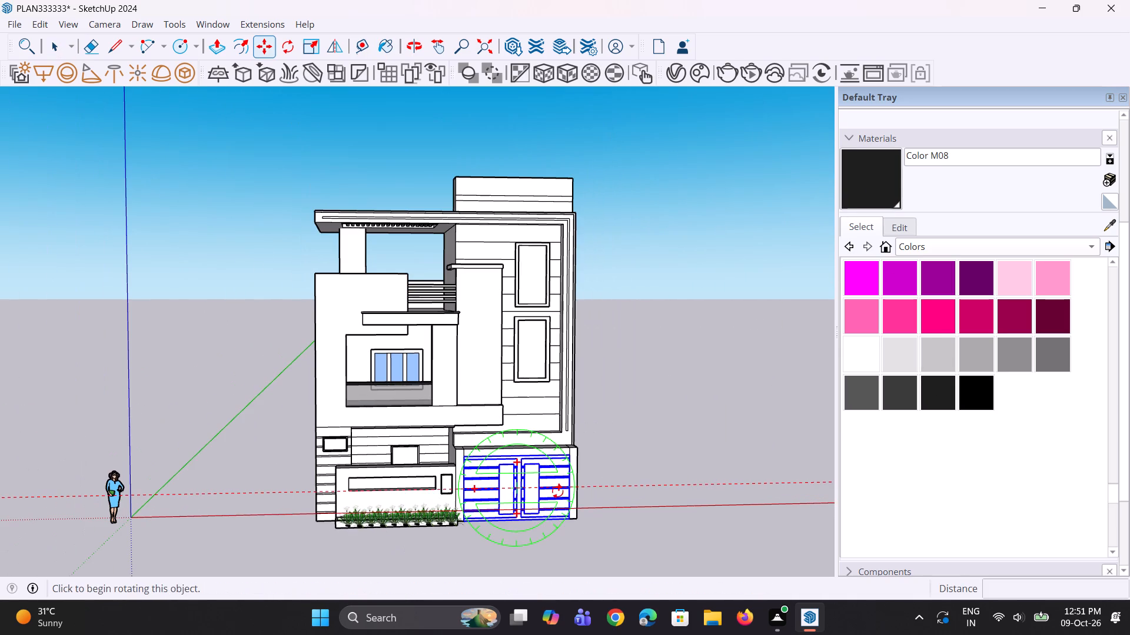
pyautogui.press('Escape')
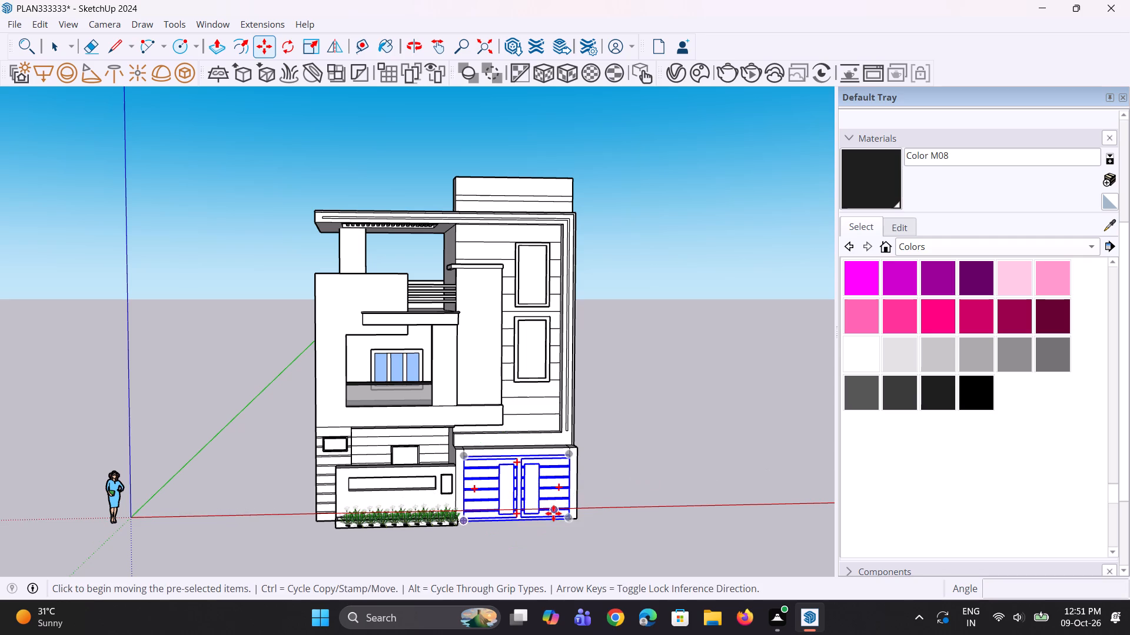
pyautogui.click(553, 513)
pyautogui.click(775, 499)
# Explode the gate group standing beside the house.
pyautogui.scroll(-2, 333, 488)
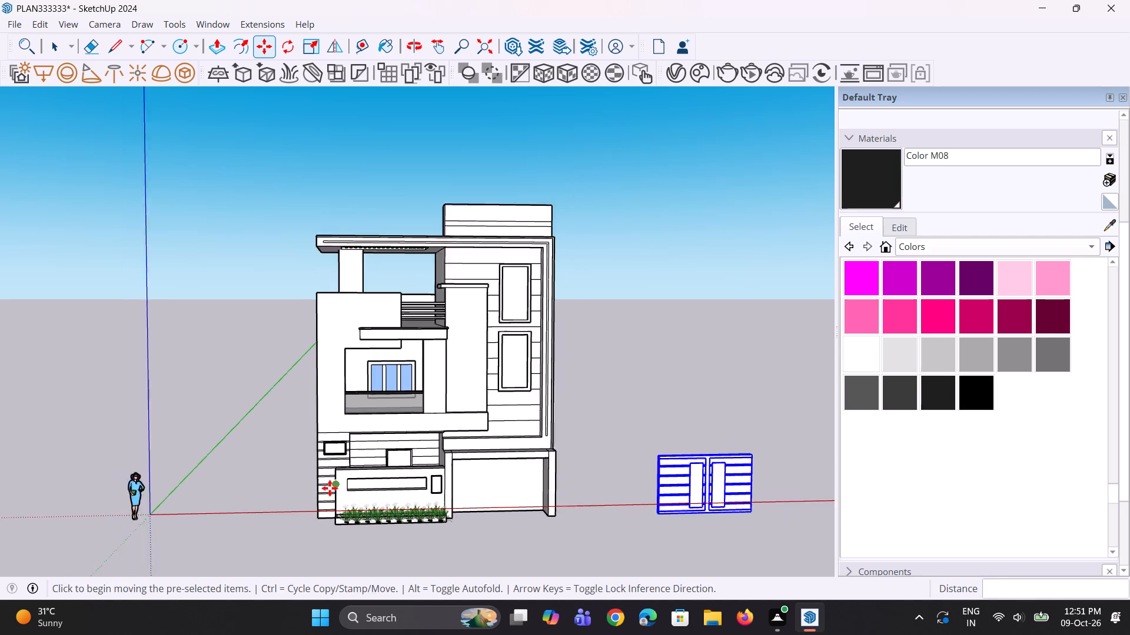
pyautogui.scroll(-2, 330, 488)
pyautogui.moveTo(444, 523); pyautogui.dragTo(444, 554, button='middle')
pyautogui.rightClick(591, 488)
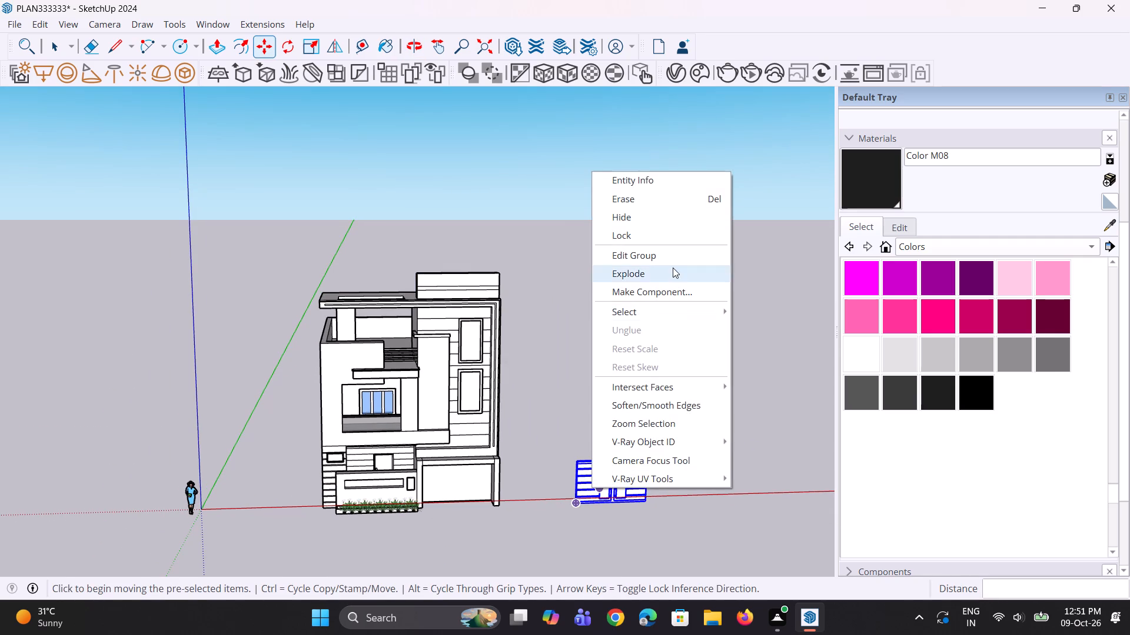
pyautogui.click(673, 268)
pyautogui.press('space')
pyautogui.press('space')
pyautogui.click(686, 462)
# Paint the gate's outer frame and central post with Color M08.
pyautogui.scroll(6, 581, 490)
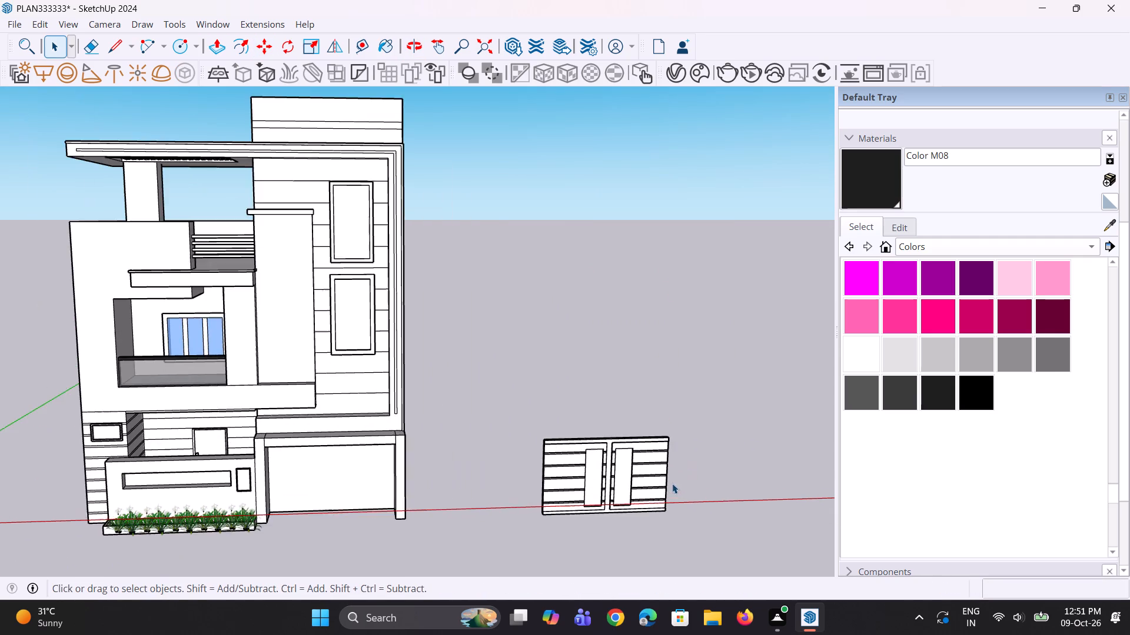
pyautogui.scroll(2, 668, 504)
pyautogui.moveTo(653, 466); pyautogui.dragTo(644, 454, button='middle')
pyautogui.scroll(3, 640, 450)
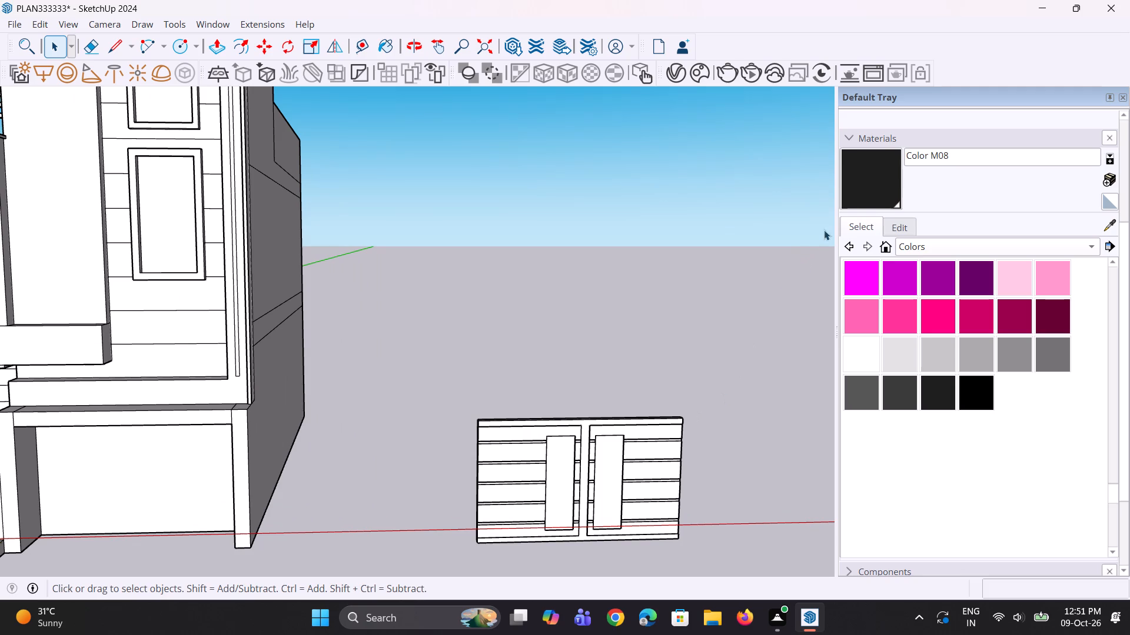
pyautogui.click(875, 195)
pyautogui.scroll(4, 616, 412)
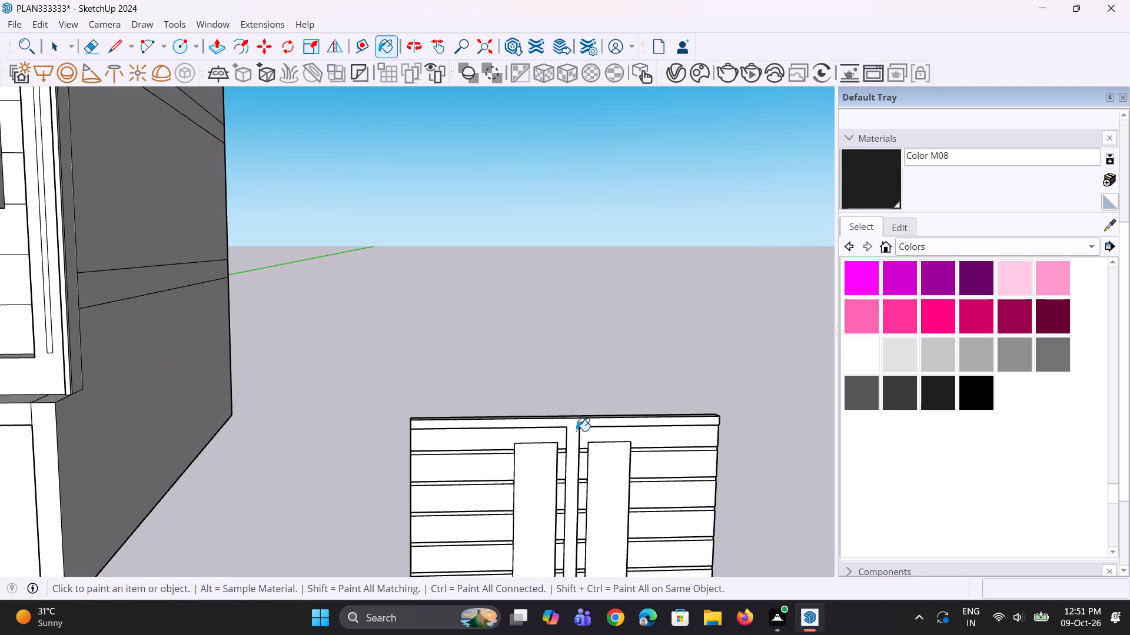
pyautogui.click(576, 431)
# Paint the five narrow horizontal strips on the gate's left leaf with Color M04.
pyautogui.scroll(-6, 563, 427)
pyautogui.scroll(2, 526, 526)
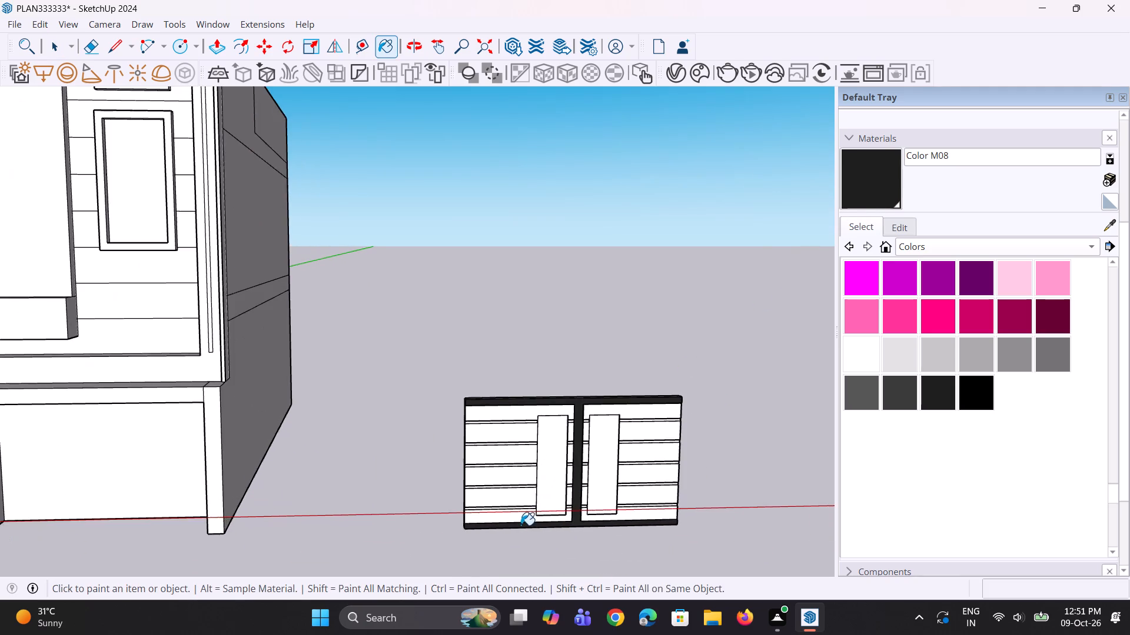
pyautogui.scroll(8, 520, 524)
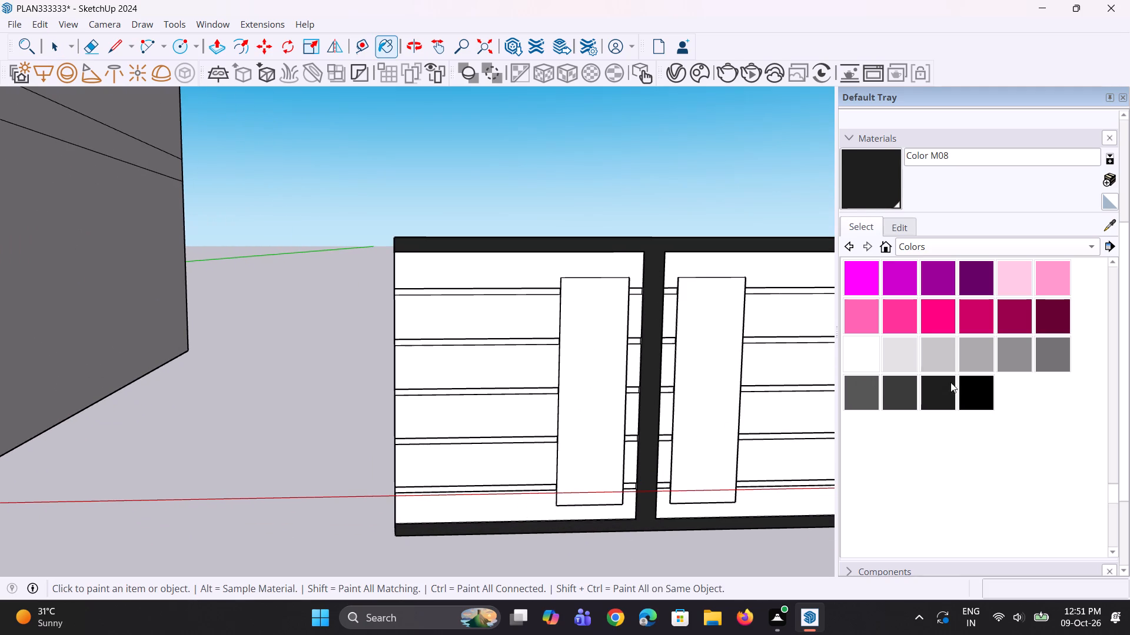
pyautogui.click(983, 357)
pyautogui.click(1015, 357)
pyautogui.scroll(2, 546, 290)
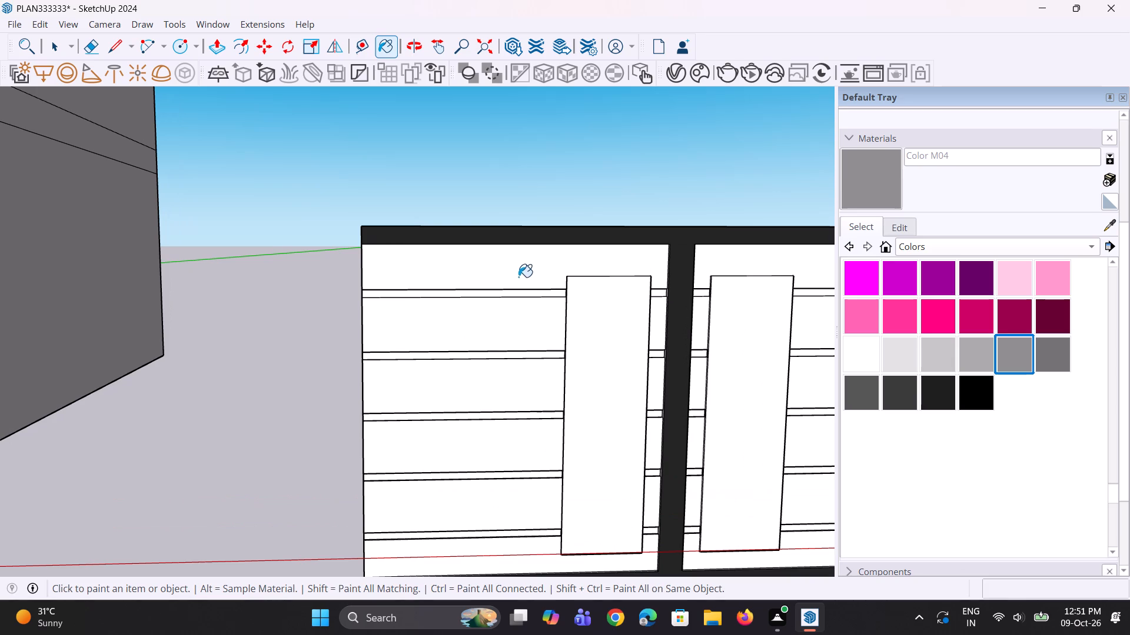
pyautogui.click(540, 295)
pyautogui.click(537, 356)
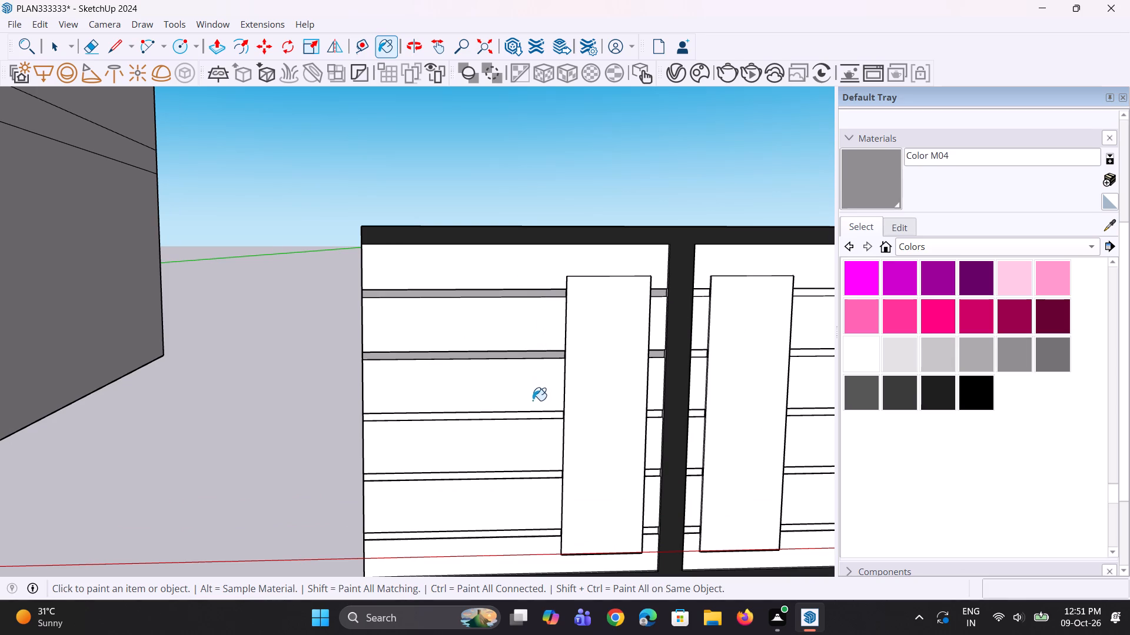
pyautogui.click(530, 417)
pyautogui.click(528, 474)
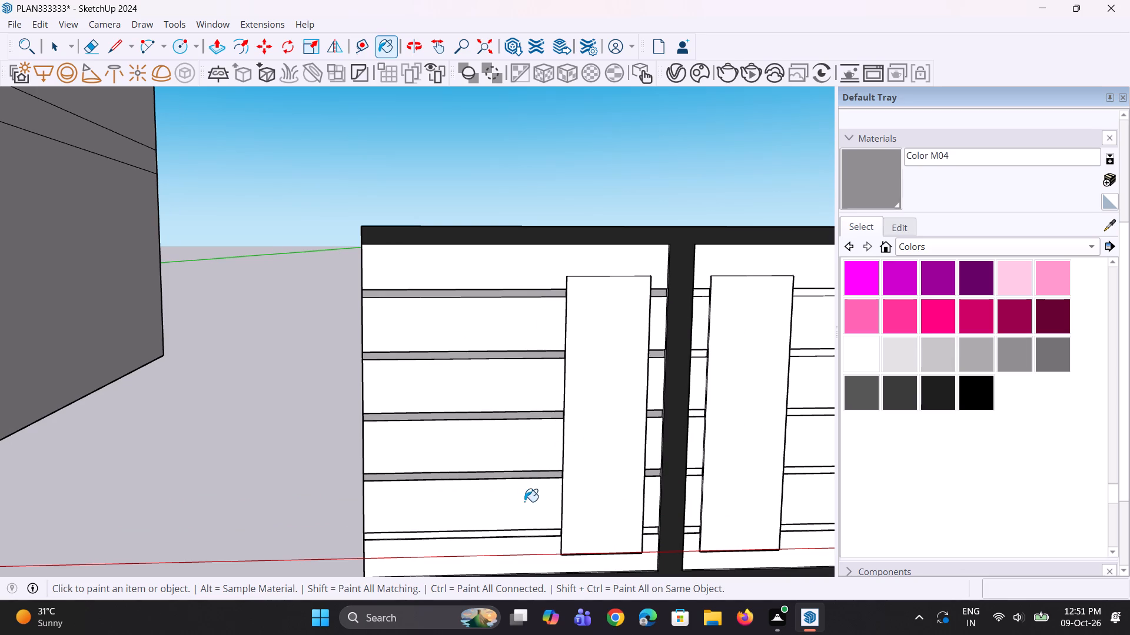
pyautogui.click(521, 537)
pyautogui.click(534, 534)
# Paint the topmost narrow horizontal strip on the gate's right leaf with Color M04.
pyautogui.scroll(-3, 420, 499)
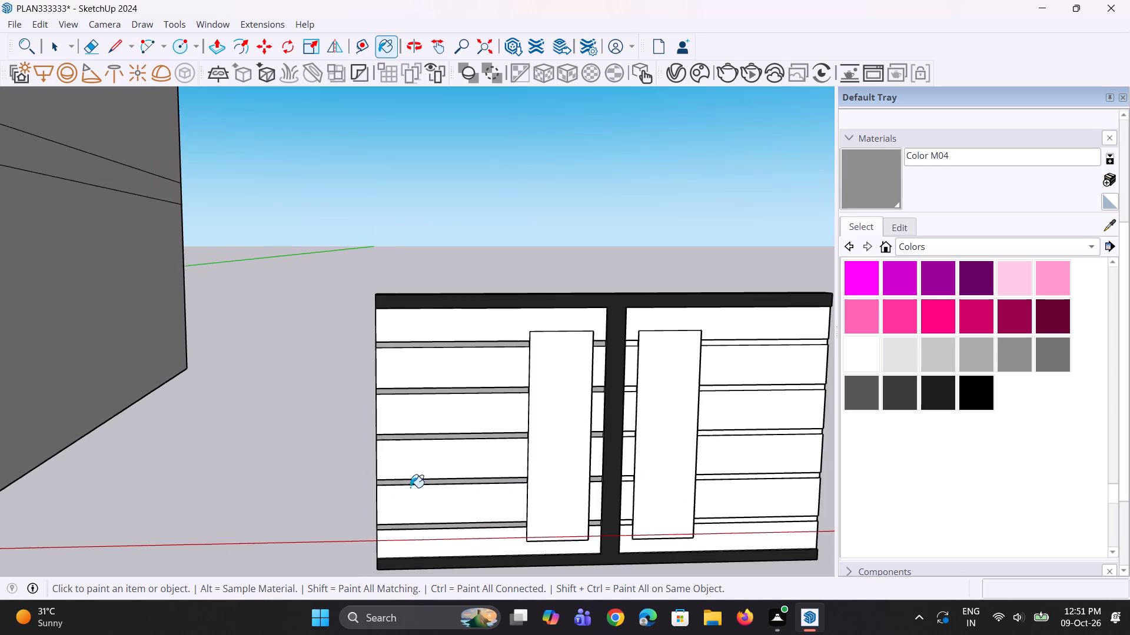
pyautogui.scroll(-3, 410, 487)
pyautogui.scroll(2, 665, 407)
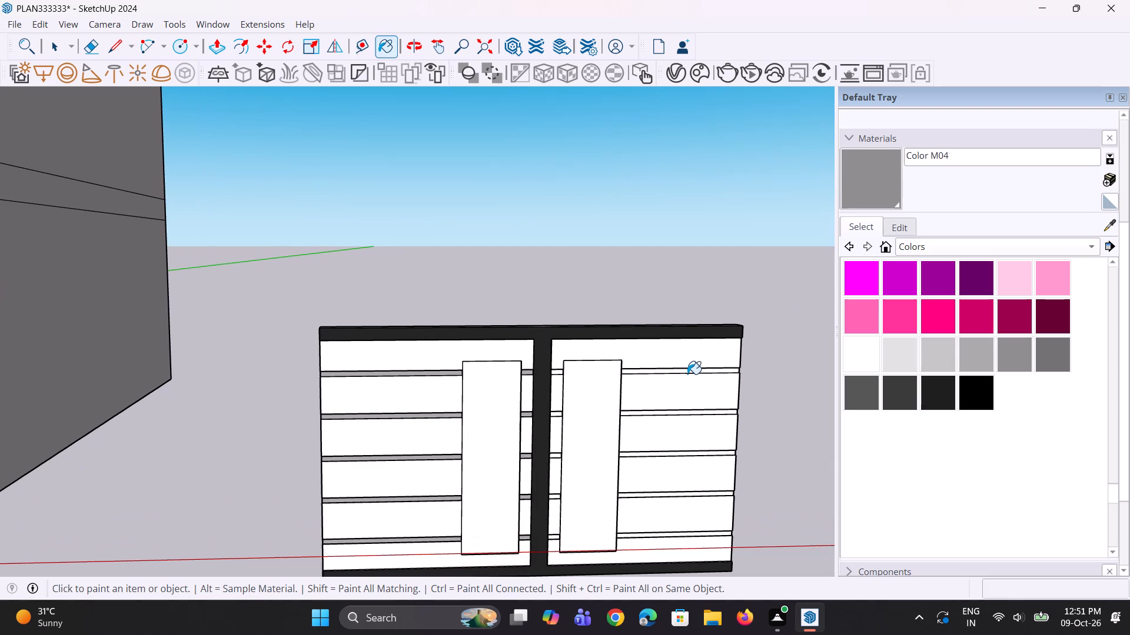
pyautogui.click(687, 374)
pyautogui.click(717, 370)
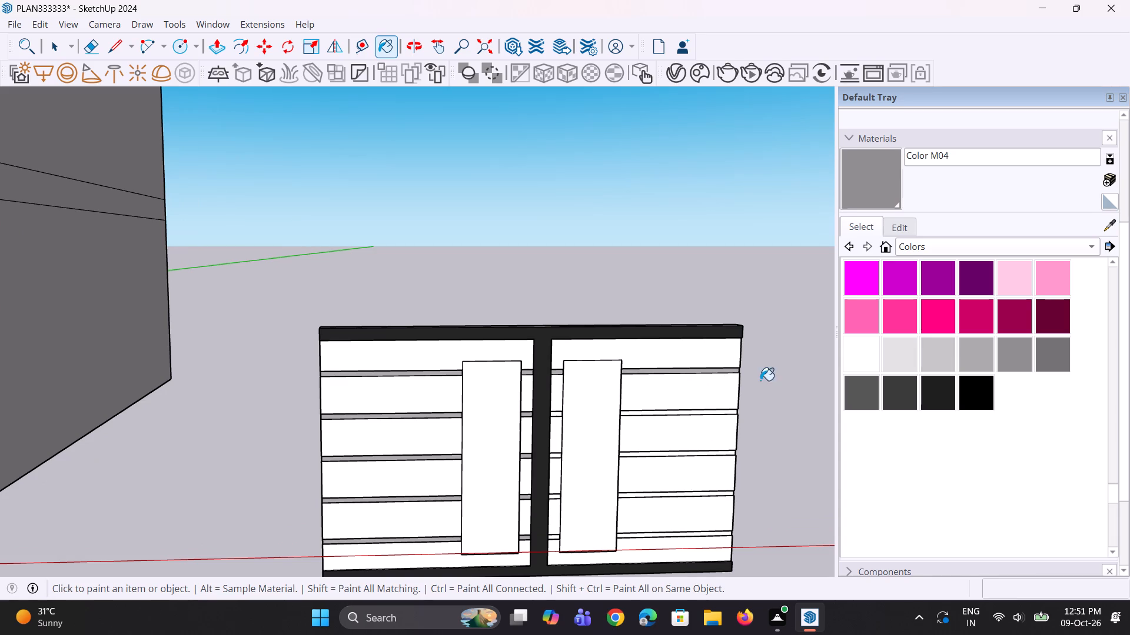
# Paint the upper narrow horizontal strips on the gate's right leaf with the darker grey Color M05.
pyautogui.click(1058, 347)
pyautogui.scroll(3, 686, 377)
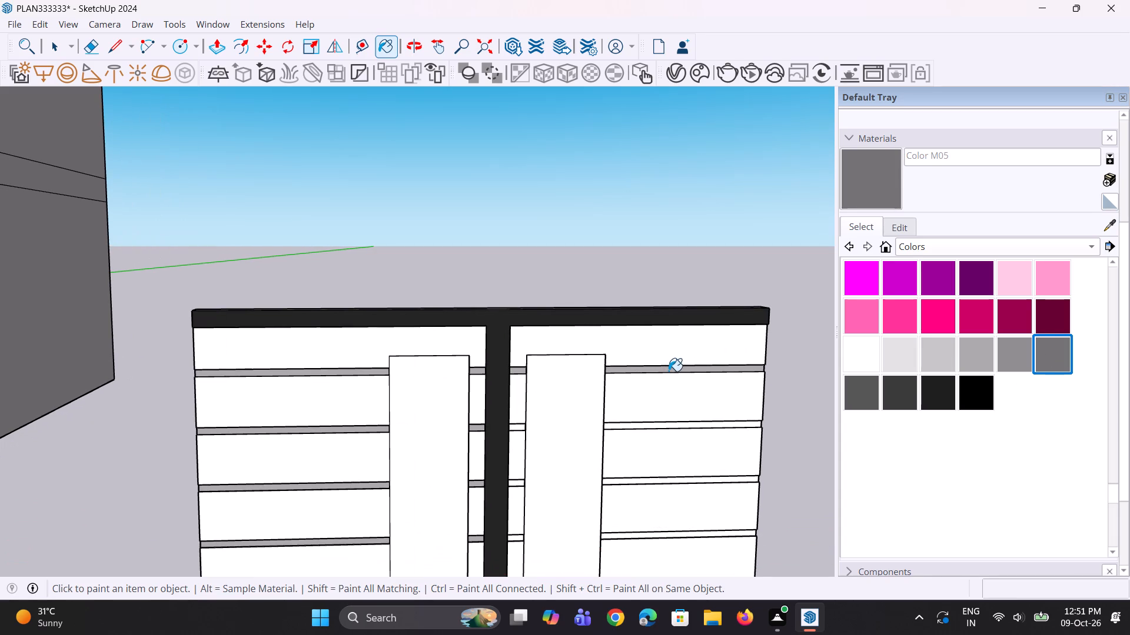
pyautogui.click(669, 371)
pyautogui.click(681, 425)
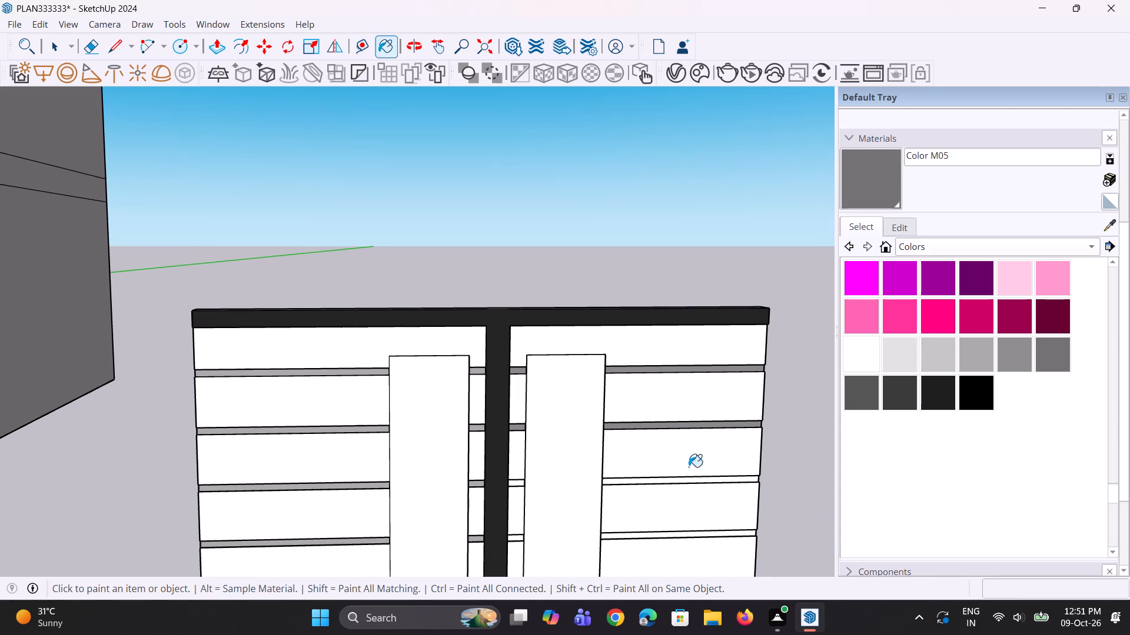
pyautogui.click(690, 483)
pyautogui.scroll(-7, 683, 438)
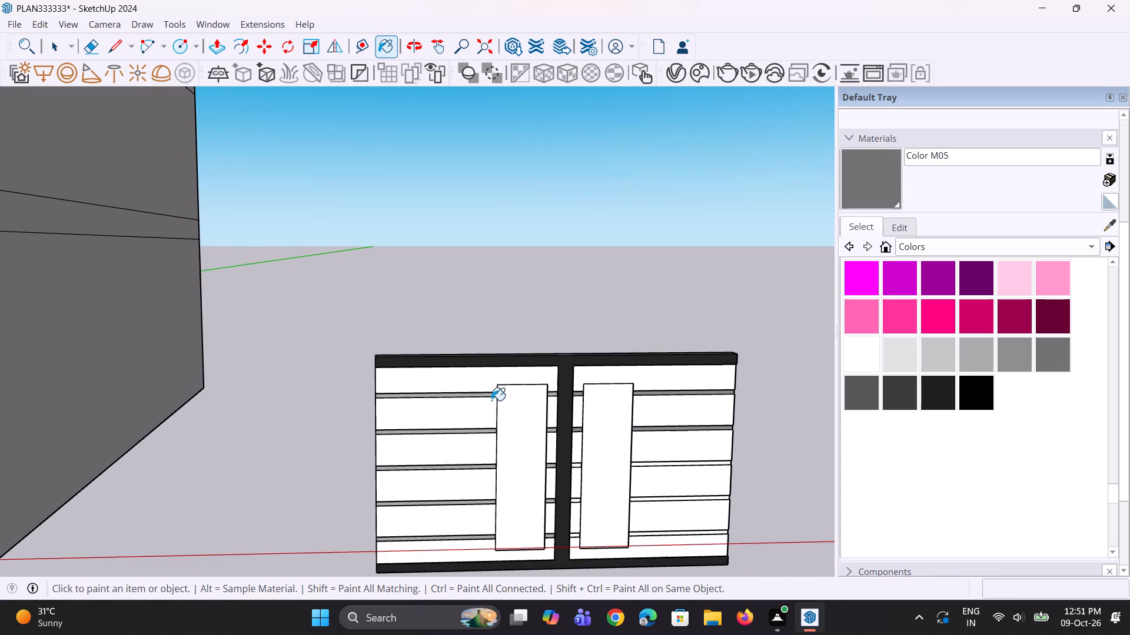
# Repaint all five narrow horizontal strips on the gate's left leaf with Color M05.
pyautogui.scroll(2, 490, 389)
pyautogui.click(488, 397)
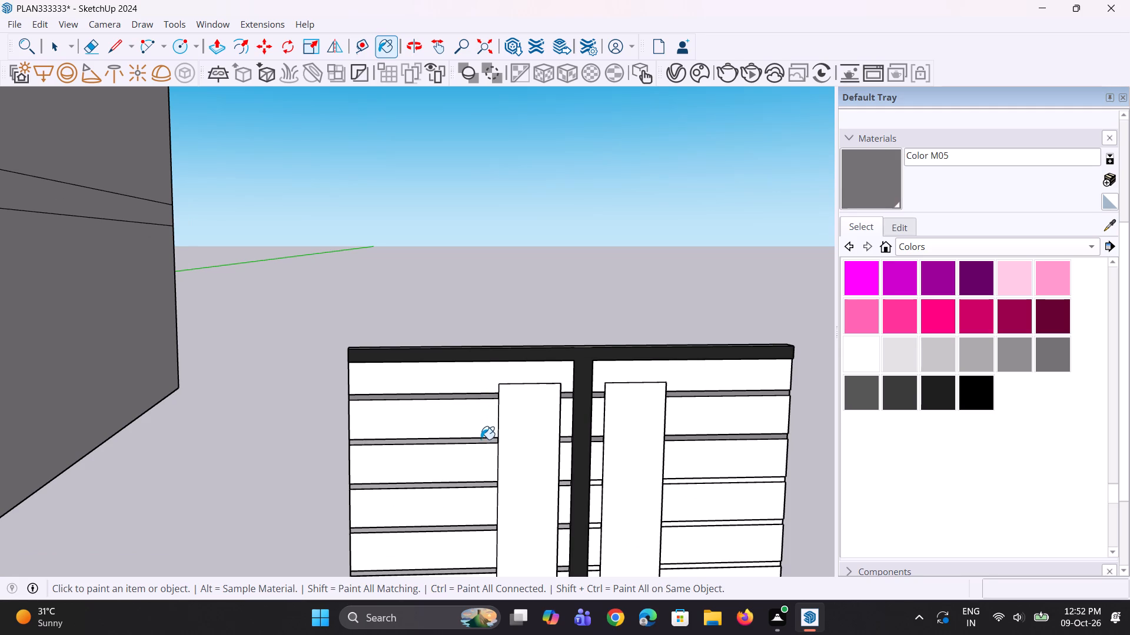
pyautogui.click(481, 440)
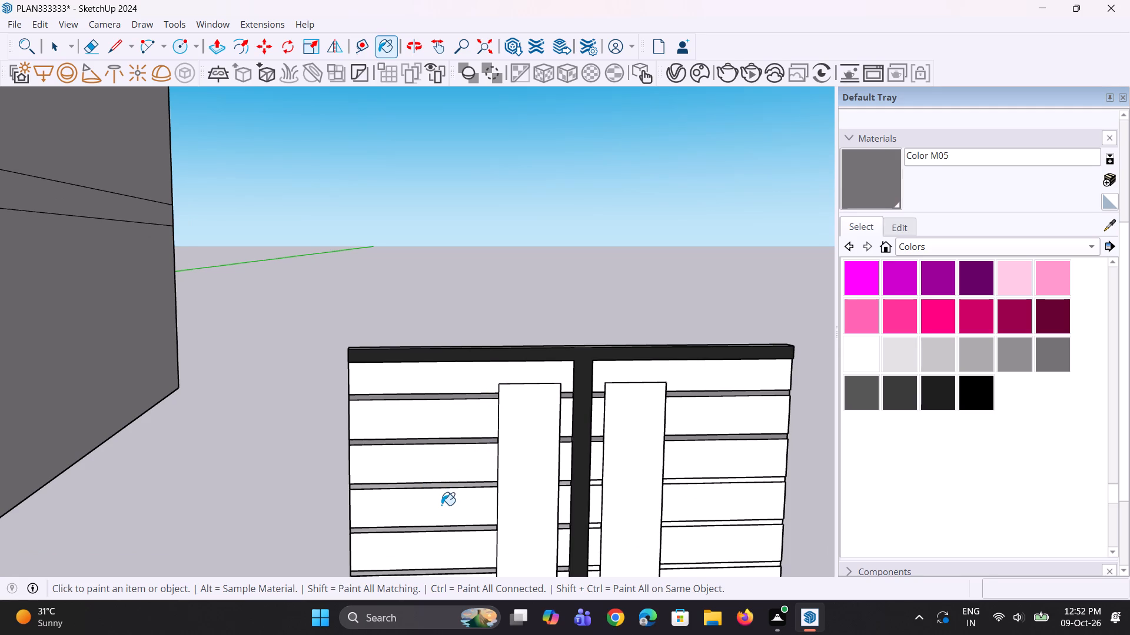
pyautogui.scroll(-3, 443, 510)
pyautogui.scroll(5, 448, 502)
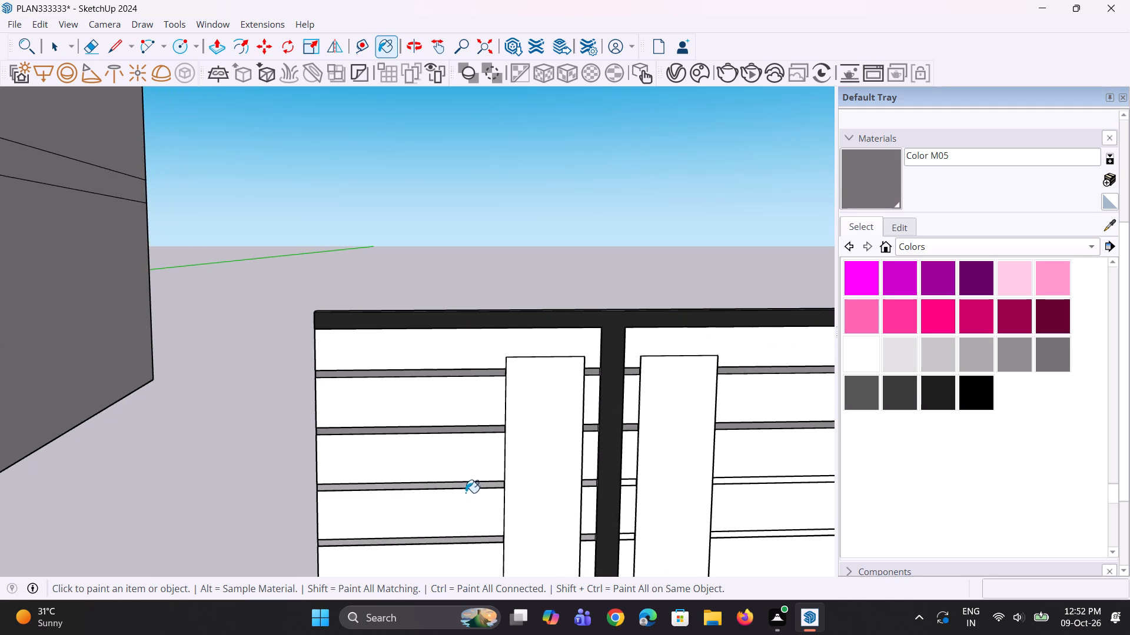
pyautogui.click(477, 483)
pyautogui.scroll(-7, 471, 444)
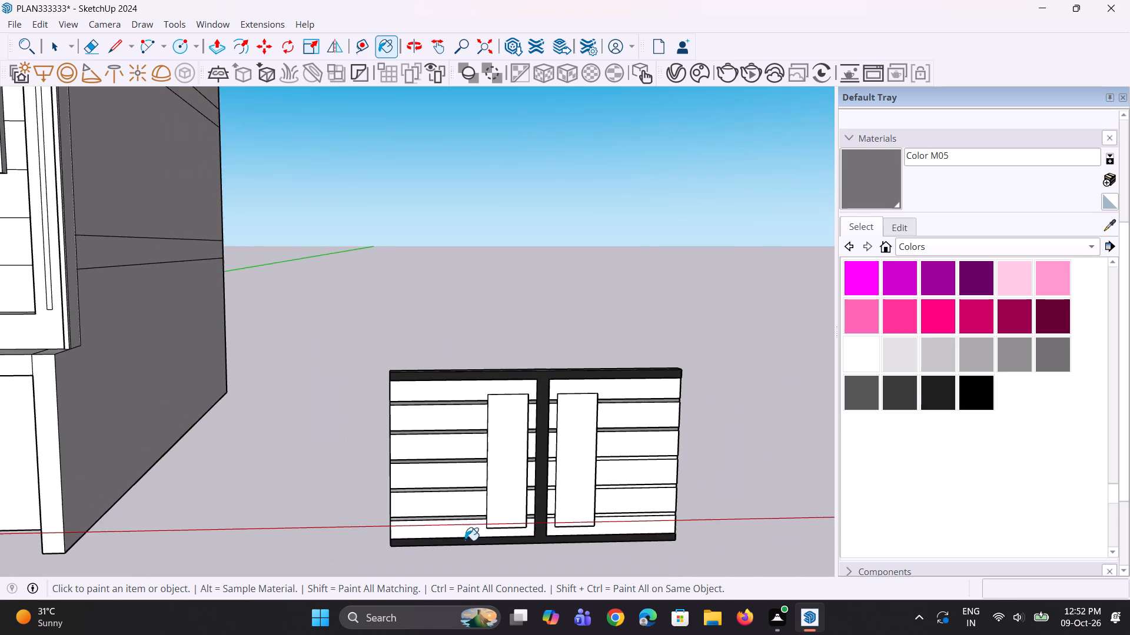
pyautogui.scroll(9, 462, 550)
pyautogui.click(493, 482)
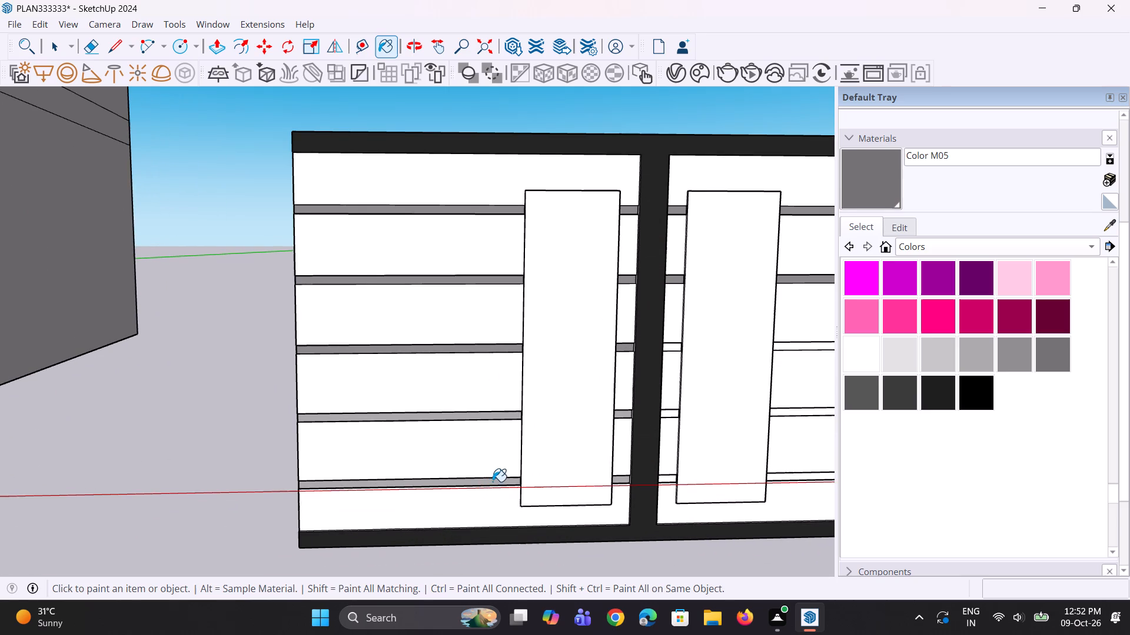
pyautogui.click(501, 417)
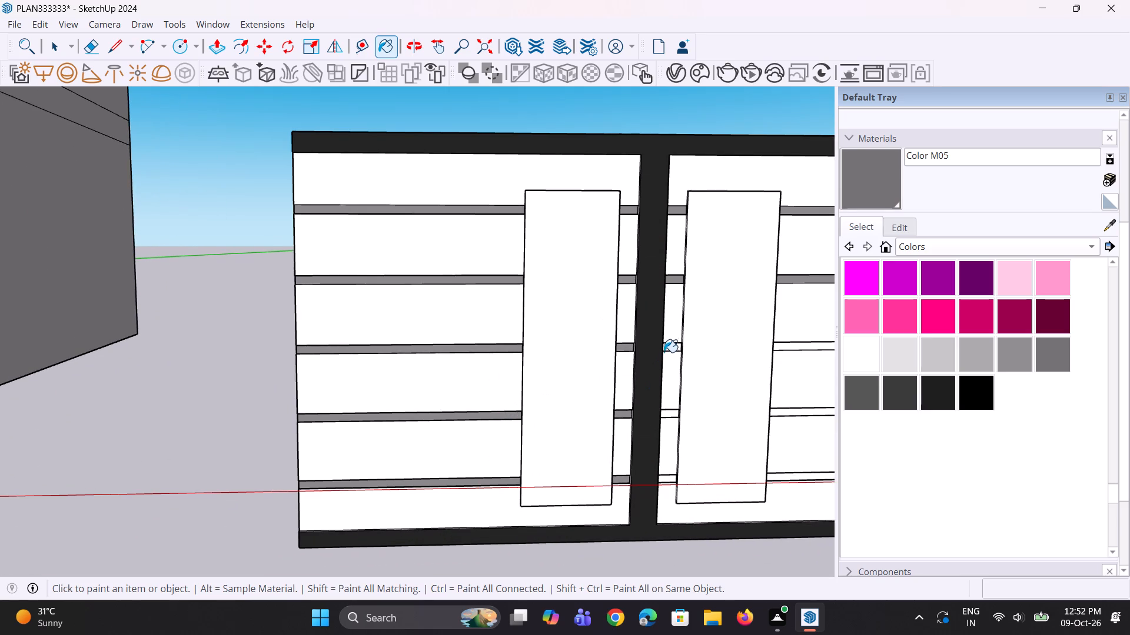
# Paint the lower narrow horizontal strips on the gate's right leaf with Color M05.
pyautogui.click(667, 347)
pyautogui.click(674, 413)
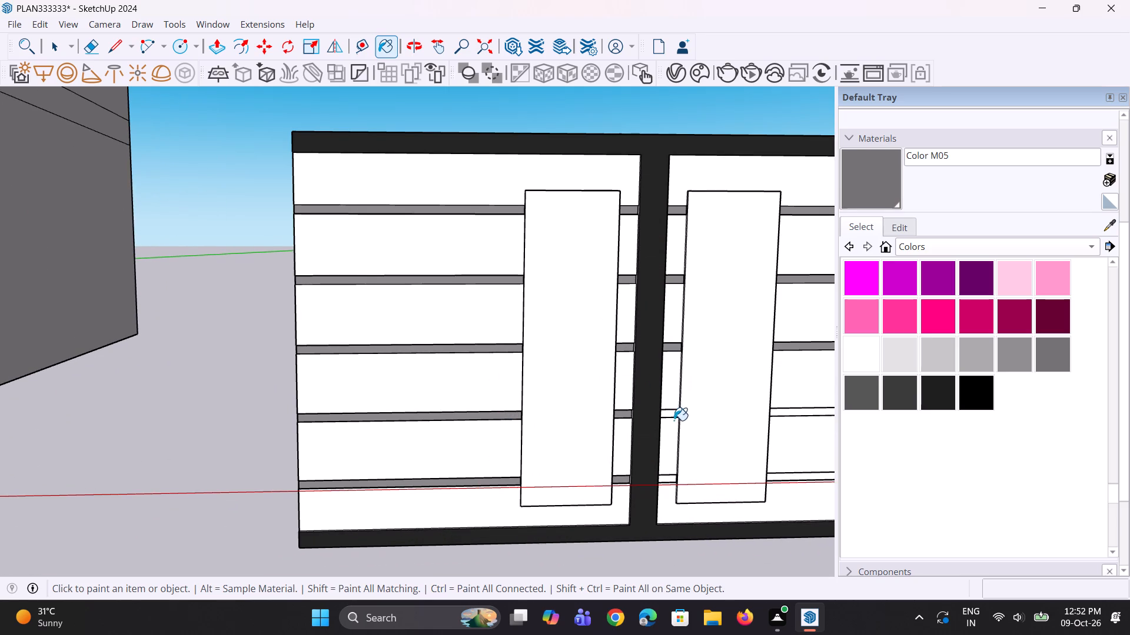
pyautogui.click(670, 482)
# Paint all five narrow horizontal strips on the gate's right leaf with Color M06.
pyautogui.scroll(-4, 455, 494)
pyautogui.scroll(-3, 345, 466)
pyautogui.moveTo(567, 492); pyautogui.dragTo(550, 419, button='middle')
pyautogui.scroll(-3, 543, 438)
pyautogui.moveTo(541, 458); pyautogui.dragTo(549, 516, button='middle')
pyautogui.scroll(-3, 548, 513)
pyautogui.moveTo(539, 507); pyautogui.dragTo(511, 512, button='middle')
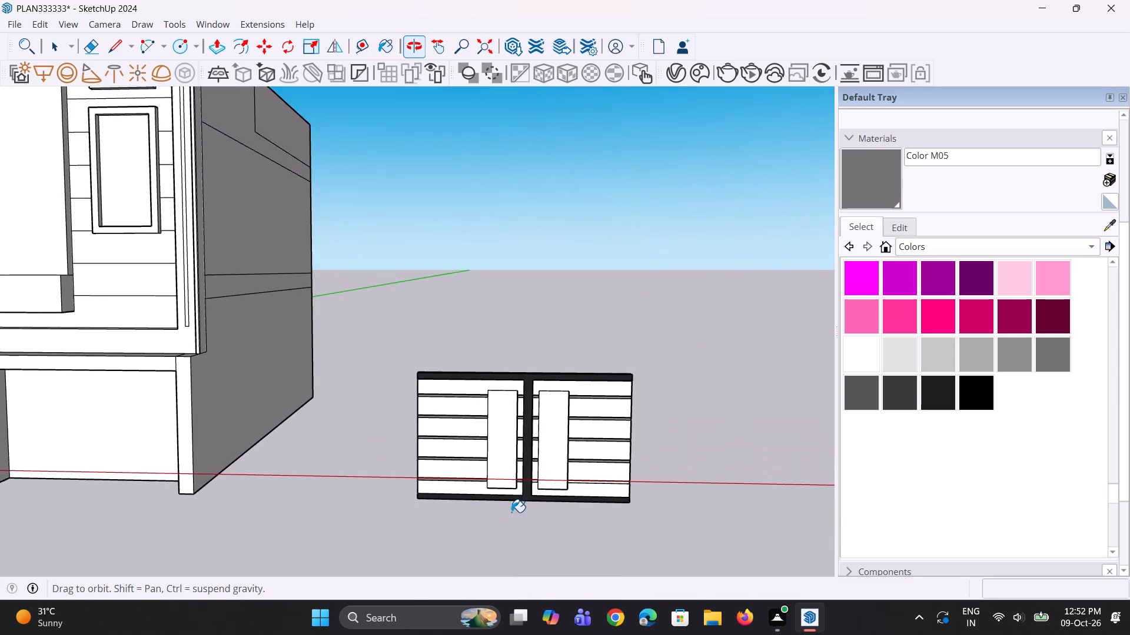
pyautogui.scroll(4, 460, 479)
pyautogui.moveTo(466, 481); pyautogui.dragTo(488, 467, button='middle')
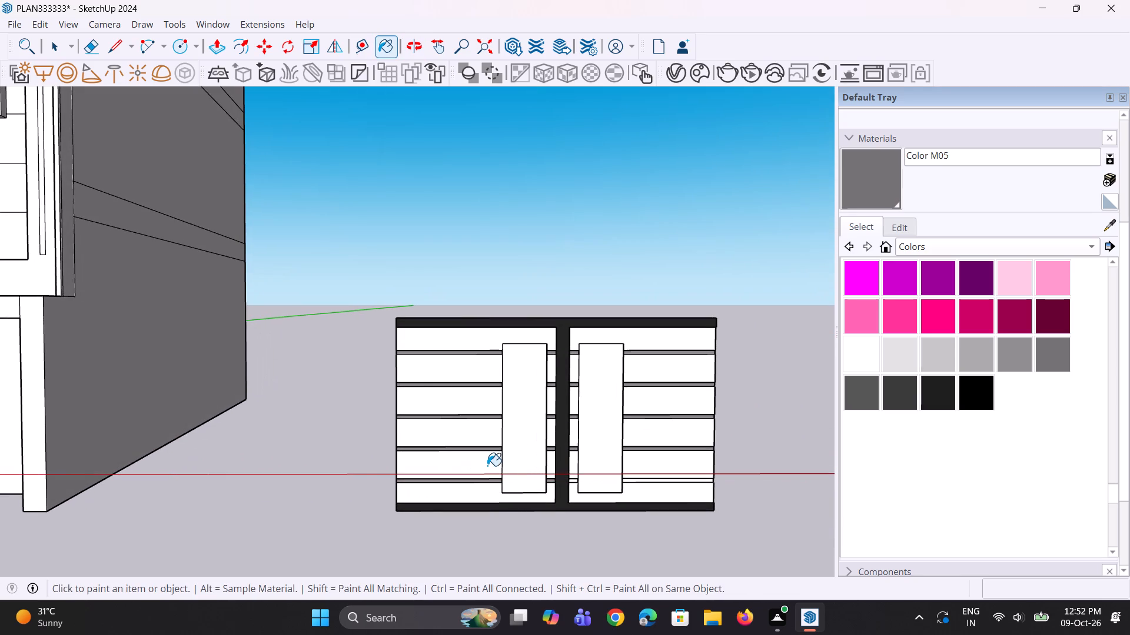
pyautogui.click(859, 393)
pyautogui.scroll(6, 640, 322)
pyautogui.click(680, 362)
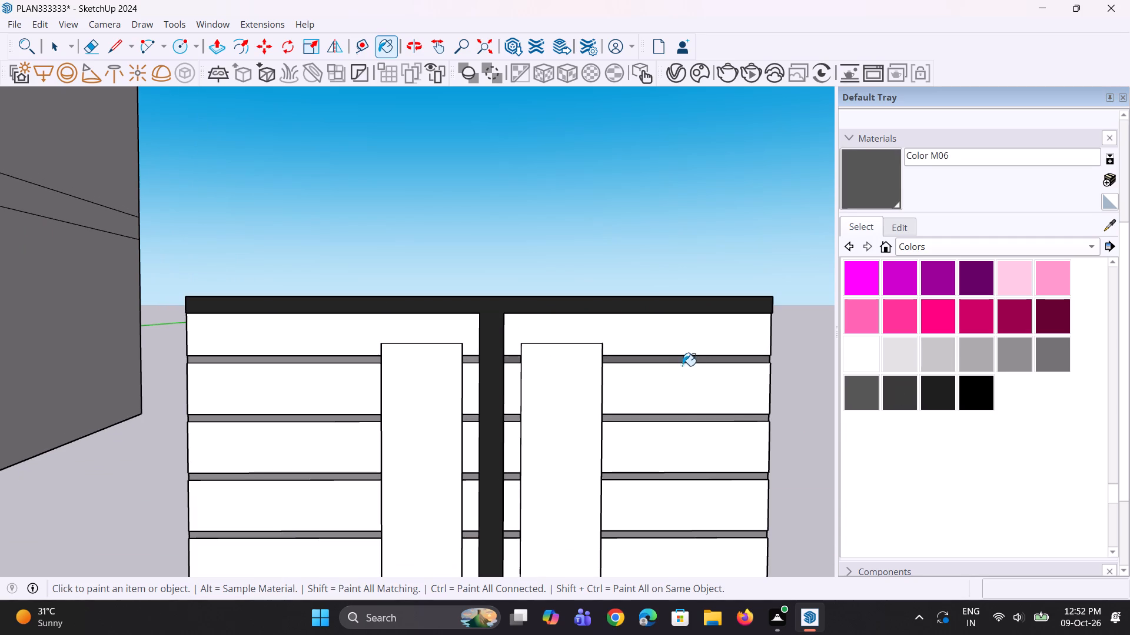
pyautogui.click(674, 418)
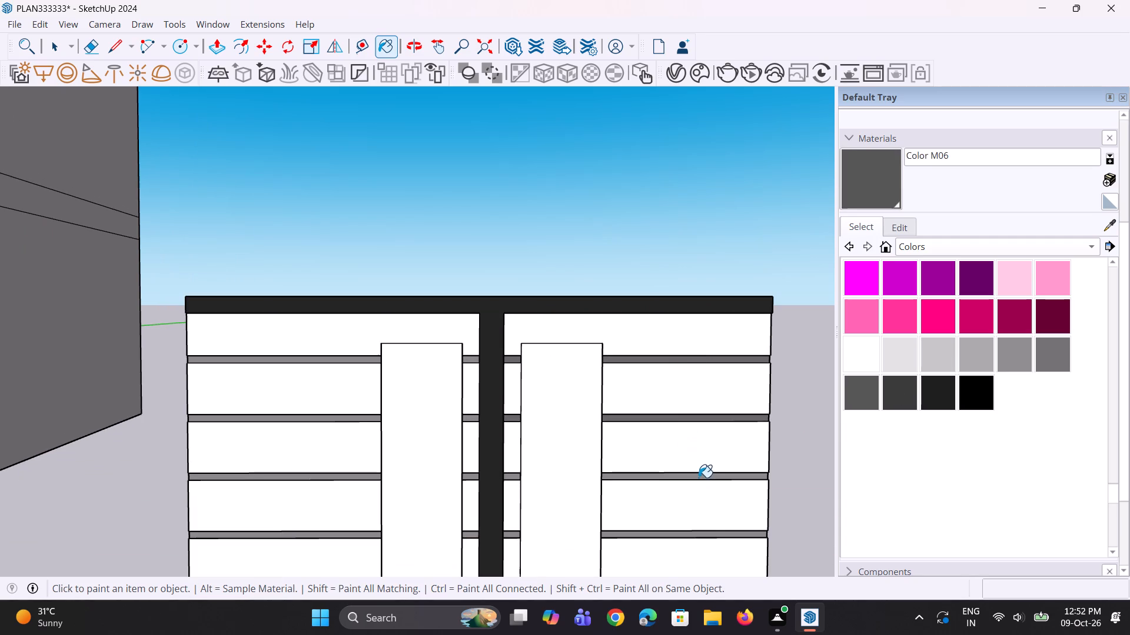
pyautogui.click(699, 477)
pyautogui.click(703, 537)
pyautogui.scroll(-7, 633, 425)
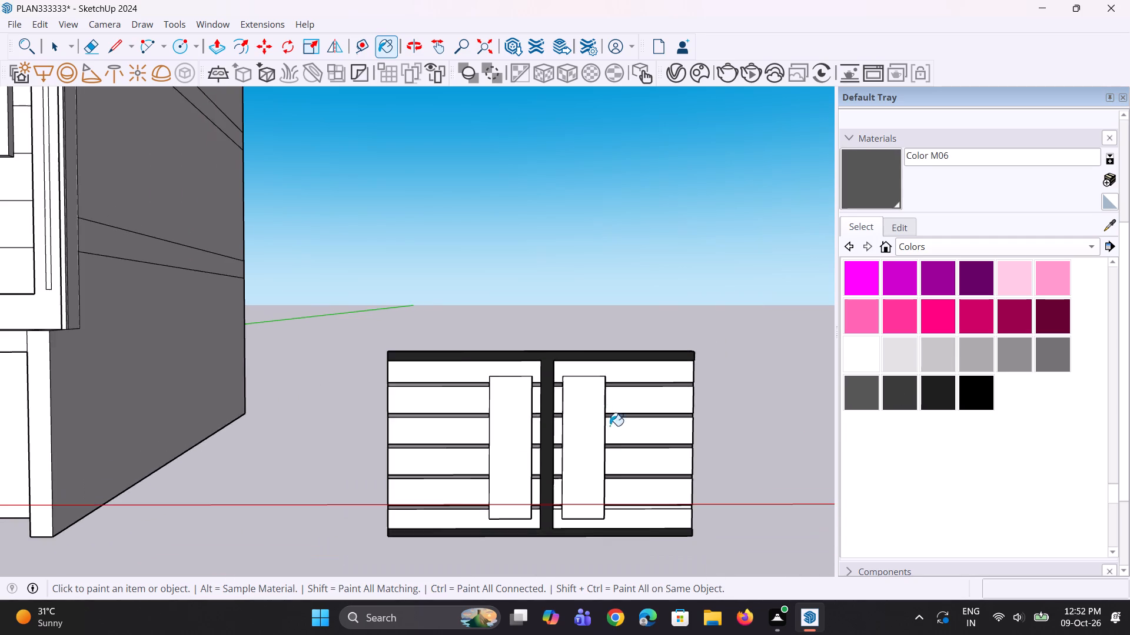
pyautogui.scroll(6, 644, 552)
pyautogui.click(644, 484)
# Paint all five narrow horizontal strips on the gate's left leaf with Color M06.
pyautogui.scroll(2, 484, 480)
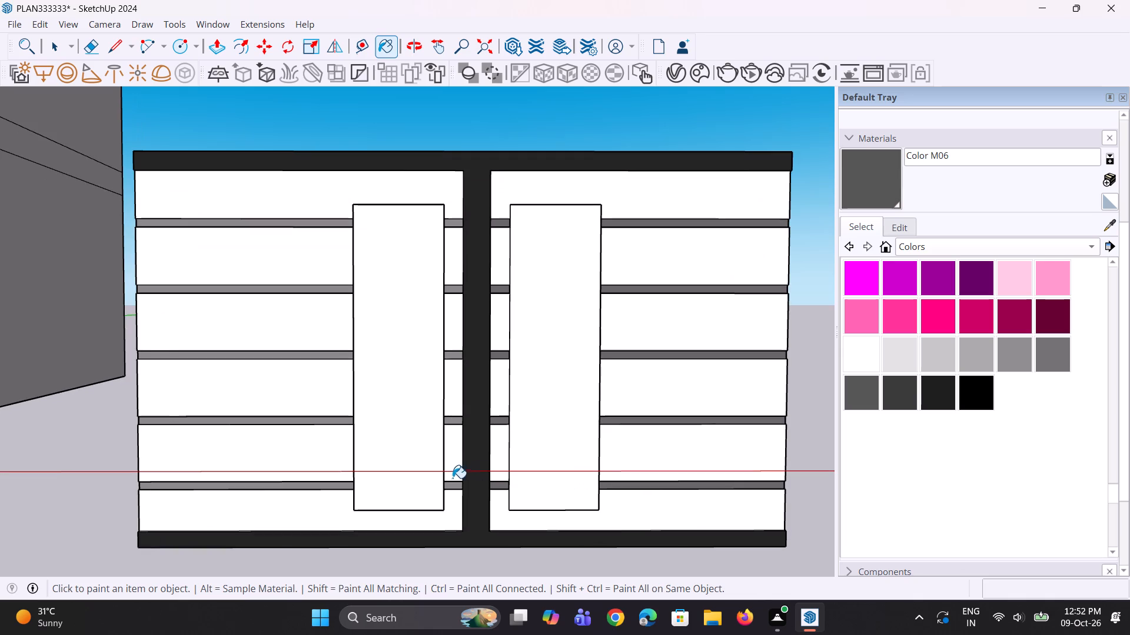
pyautogui.click(457, 487)
pyautogui.click(454, 423)
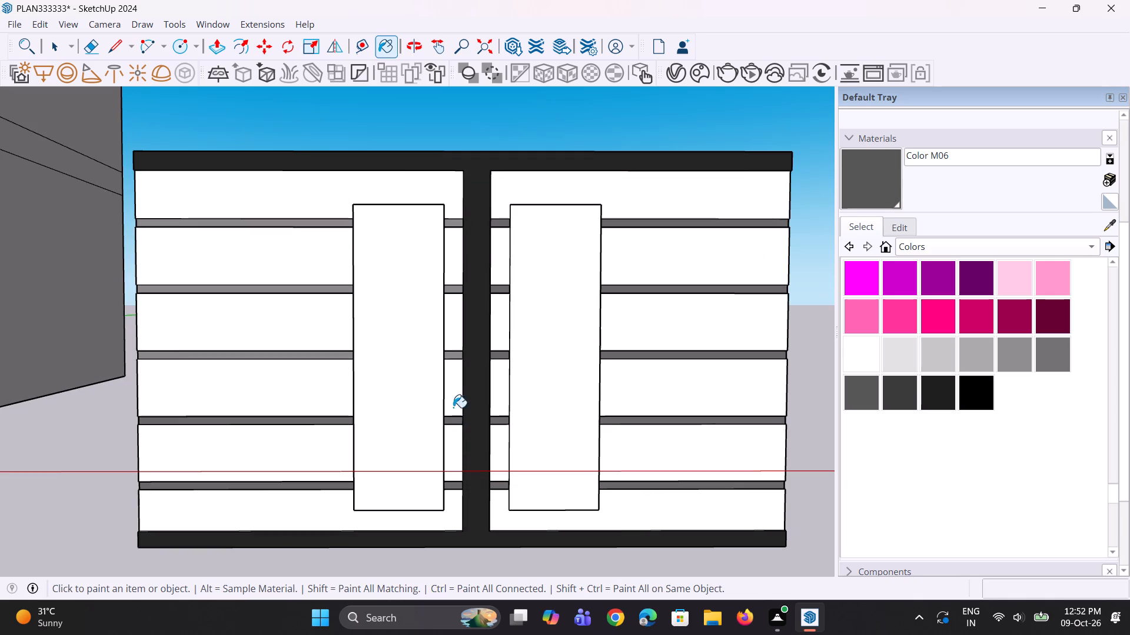
pyautogui.click(454, 359)
pyautogui.click(452, 291)
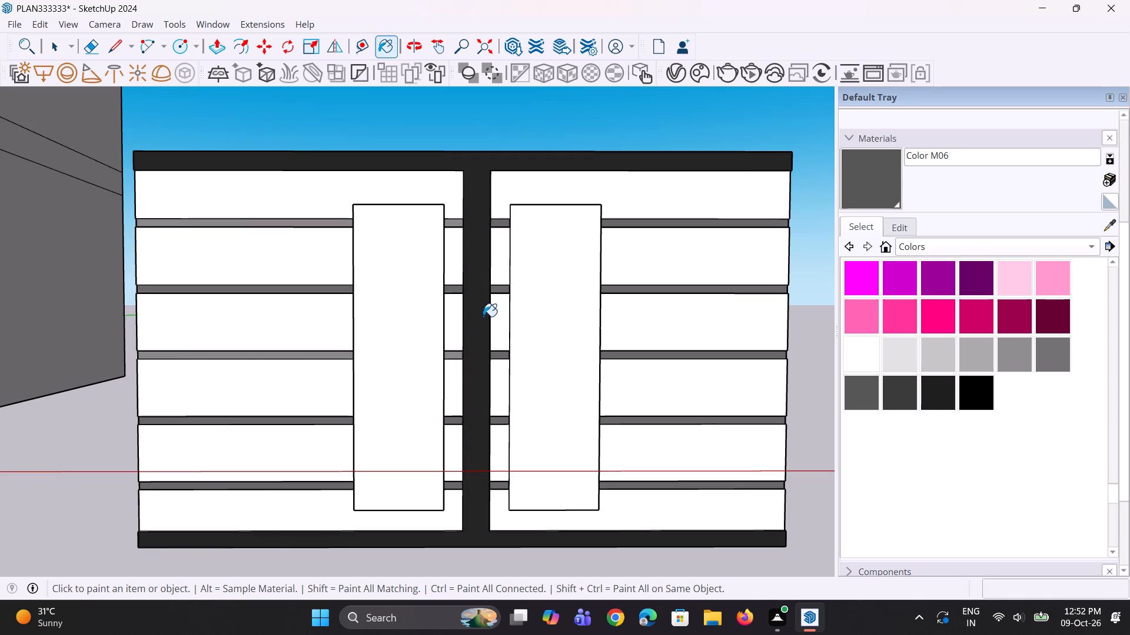
pyautogui.scroll(-4, 527, 386)
pyautogui.scroll(1, 335, 360)
pyautogui.click(340, 365)
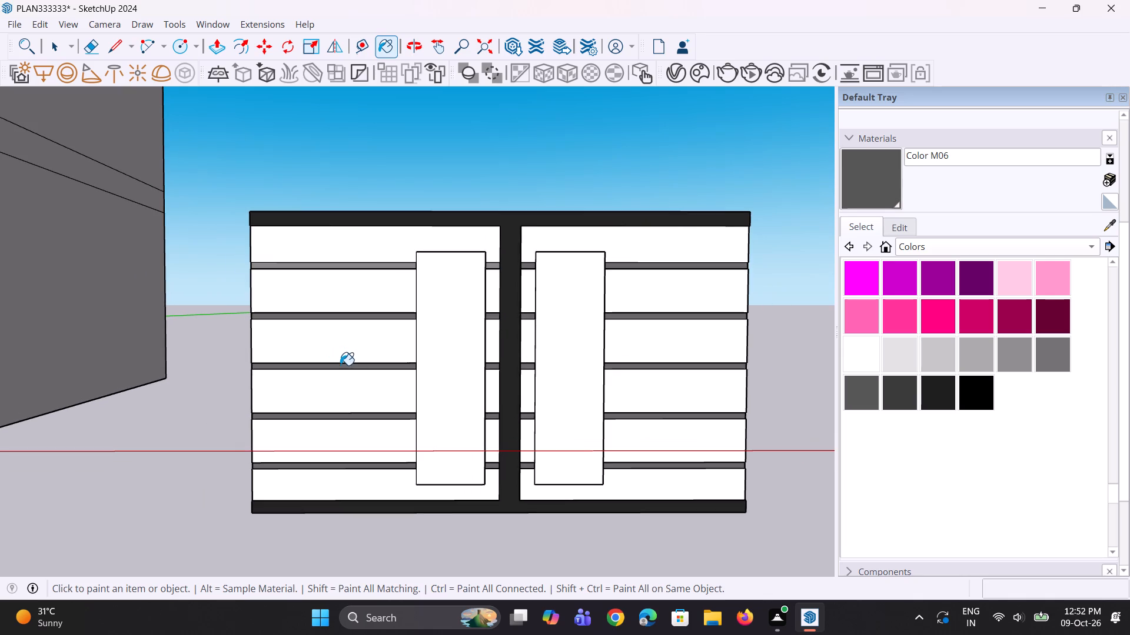
pyautogui.scroll(2, 363, 429)
pyautogui.click(374, 414)
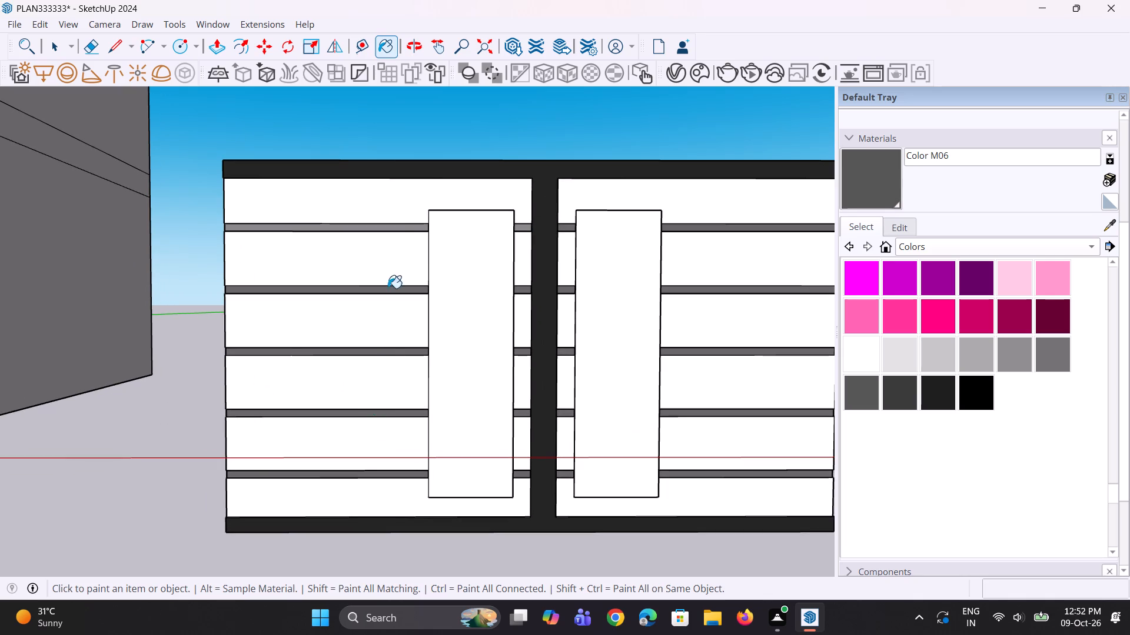
pyautogui.click(392, 228)
# Import the adesivo+parede model from Downloads and place it at the lower edge of the gate's right leaf.
pyautogui.scroll(-6, 438, 349)
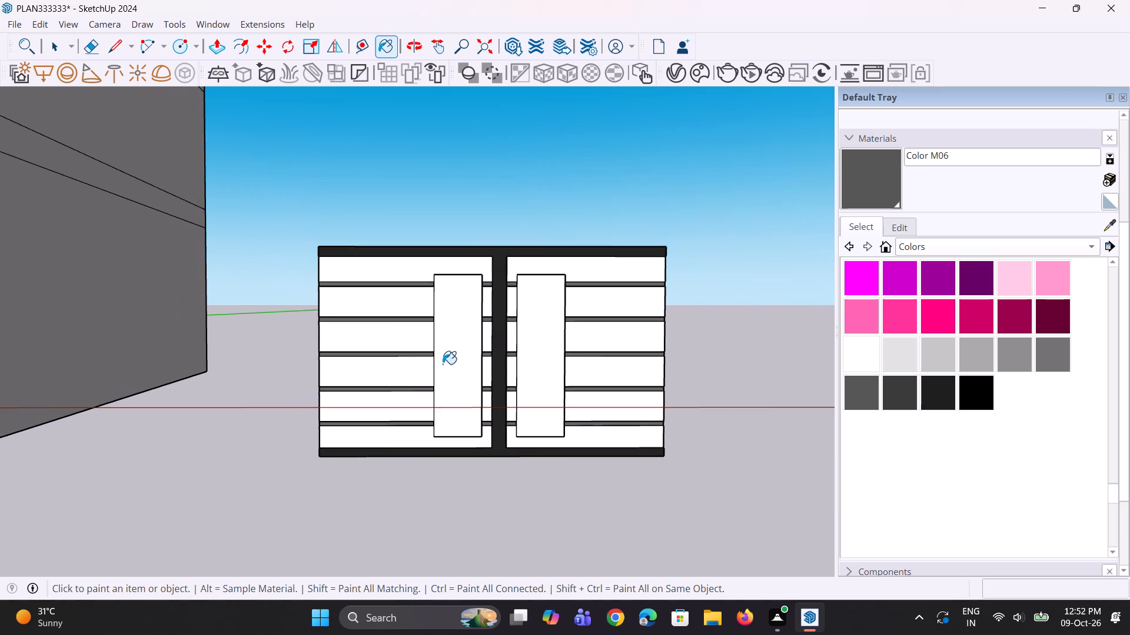
pyautogui.moveTo(447, 380); pyautogui.dragTo(453, 367, button='middle')
pyautogui.press('space')
pyautogui.moveTo(444, 386); pyautogui.dragTo(452, 401, button='middle')
pyautogui.click(15, 21)
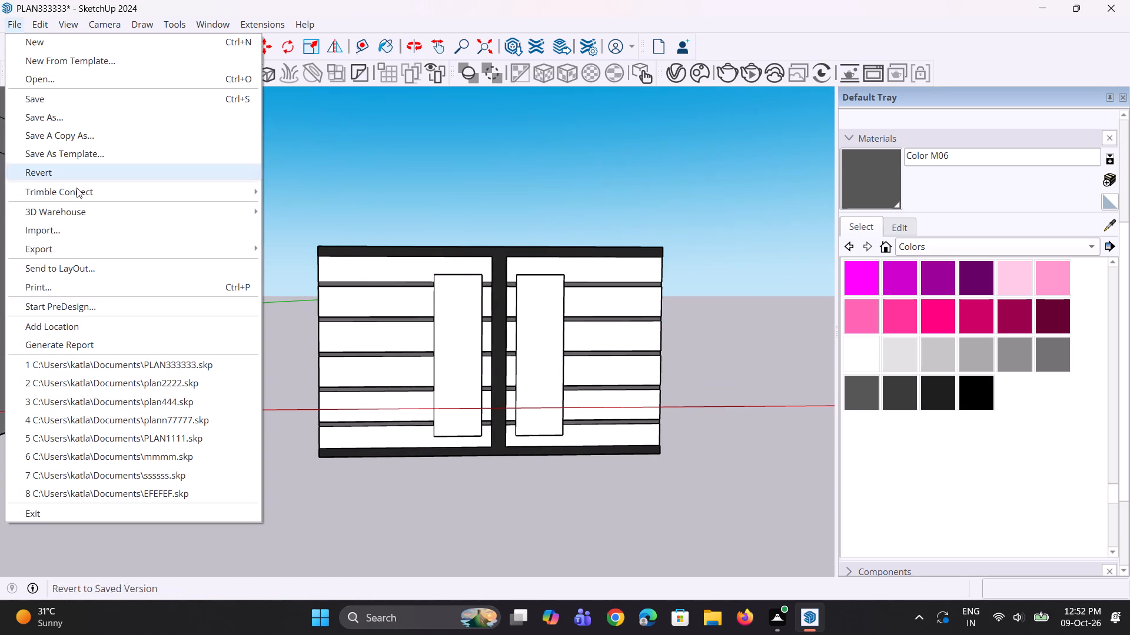
pyautogui.click(94, 236)
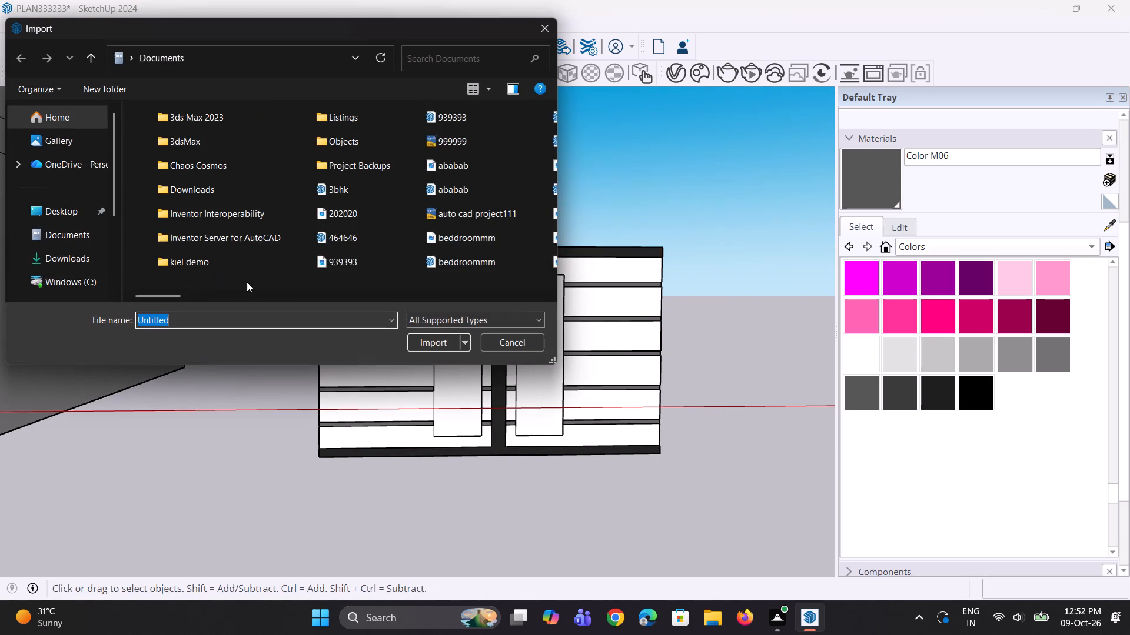
pyautogui.scroll(-4, 345, 227)
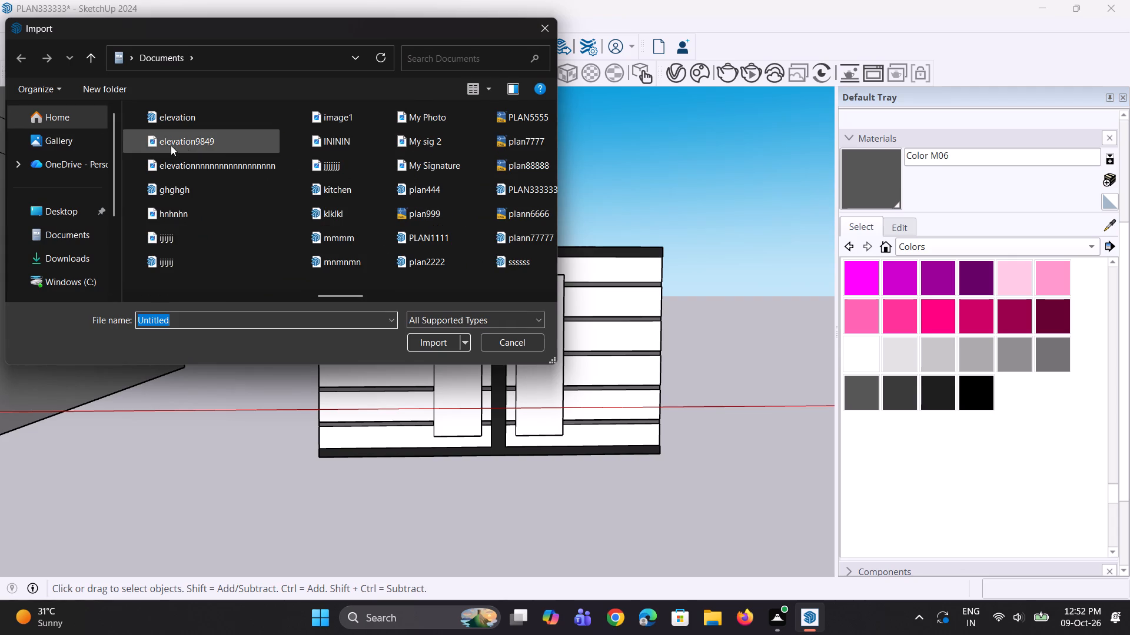
pyautogui.click(85, 250)
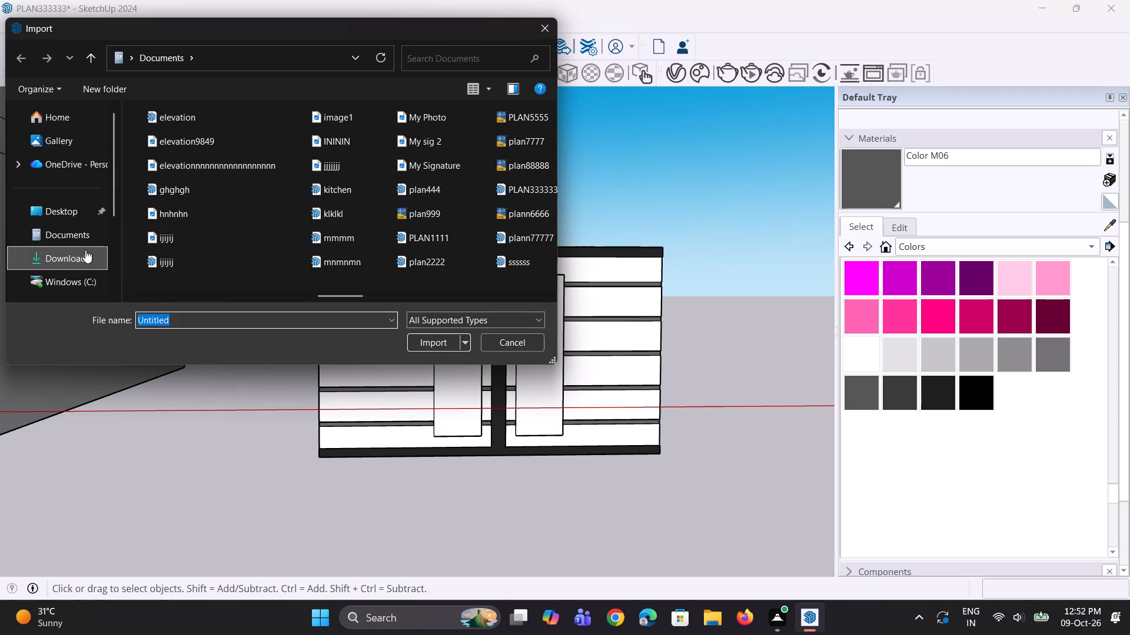
pyautogui.scroll(-4, 304, 201)
pyautogui.moveTo(550, 133); pyautogui.dragTo(558, 263)
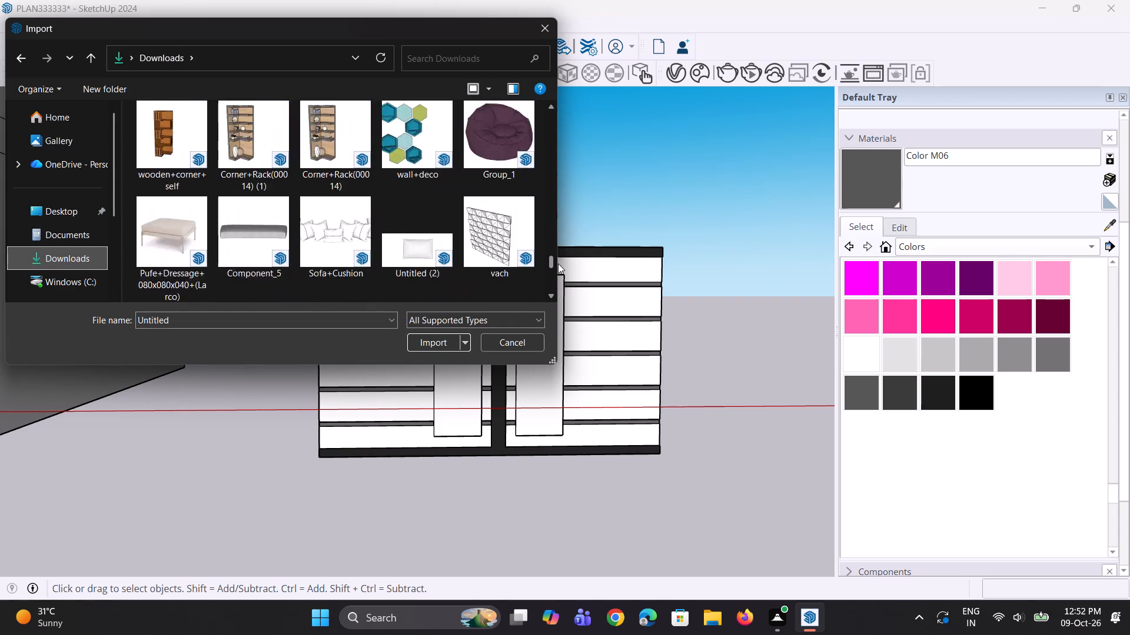
pyautogui.moveTo(558, 263); pyautogui.dragTo(555, 262)
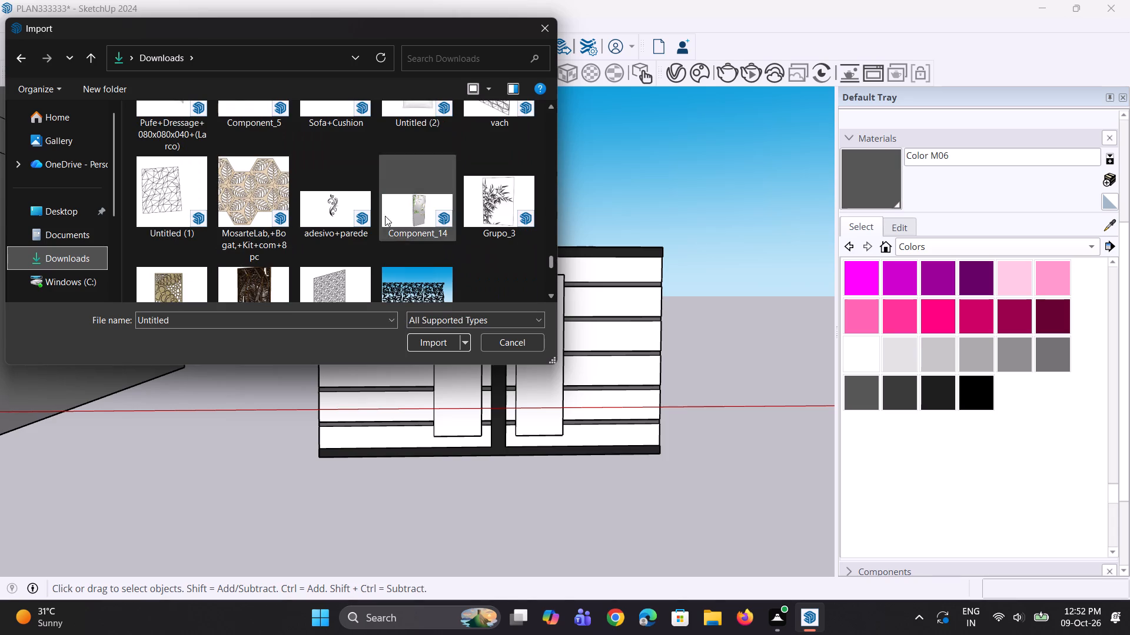
pyautogui.moveTo(334, 209); pyautogui.dragTo(564, 392)
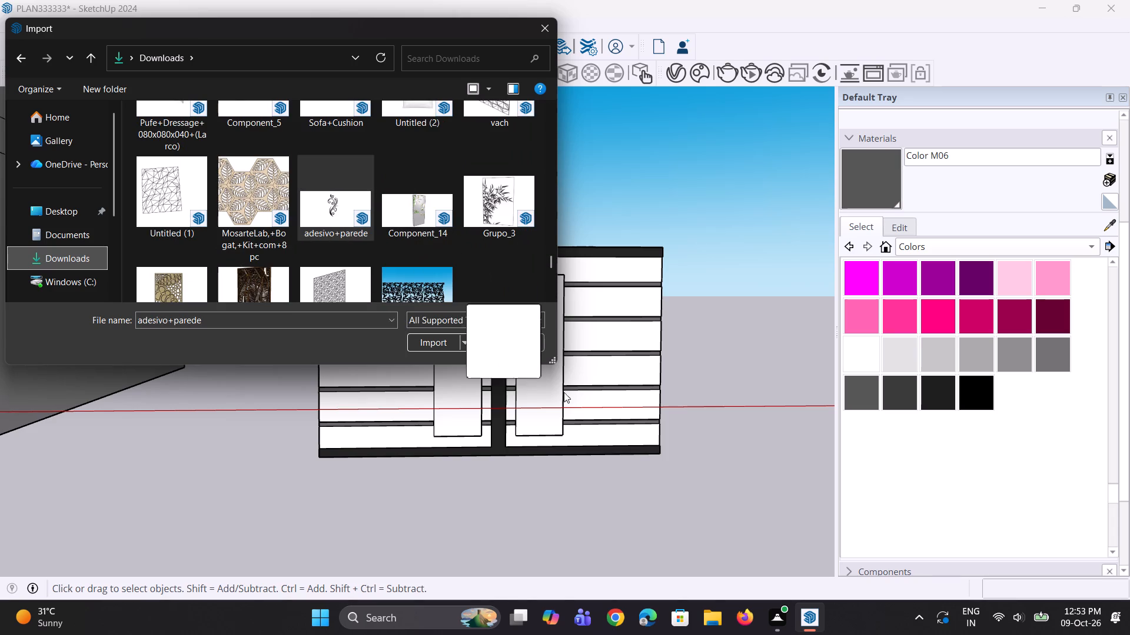
pyautogui.moveTo(564, 392); pyautogui.dragTo(591, 455)
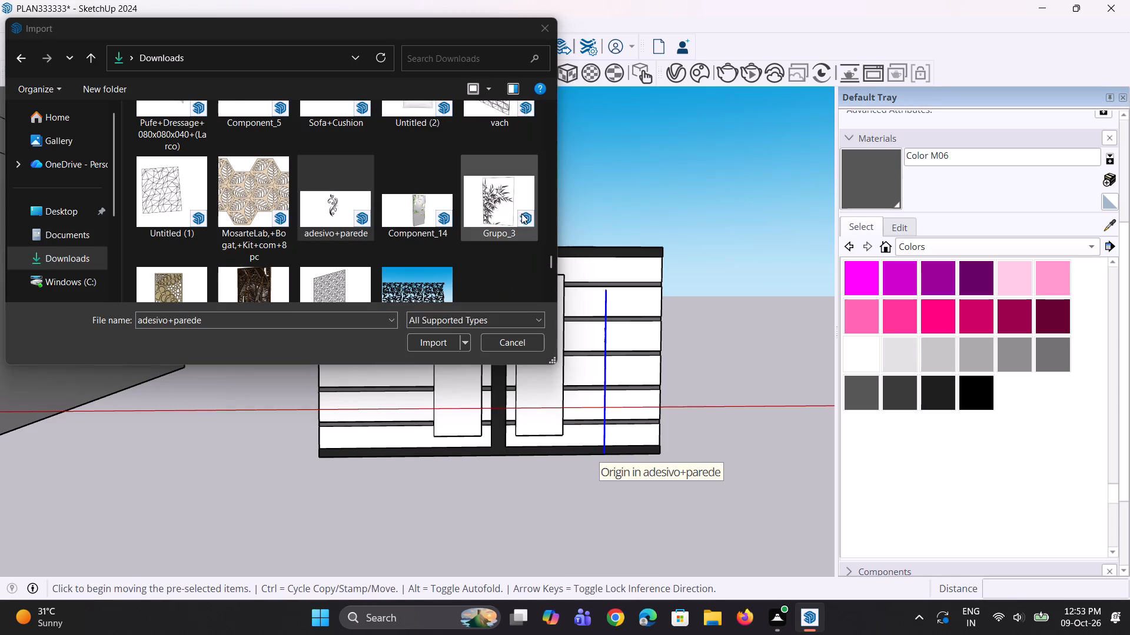
# Import the Grupo_3 bamboo panel from Downloads and place it beside the gate's right end.
pyautogui.moveTo(506, 209); pyautogui.dragTo(723, 383)
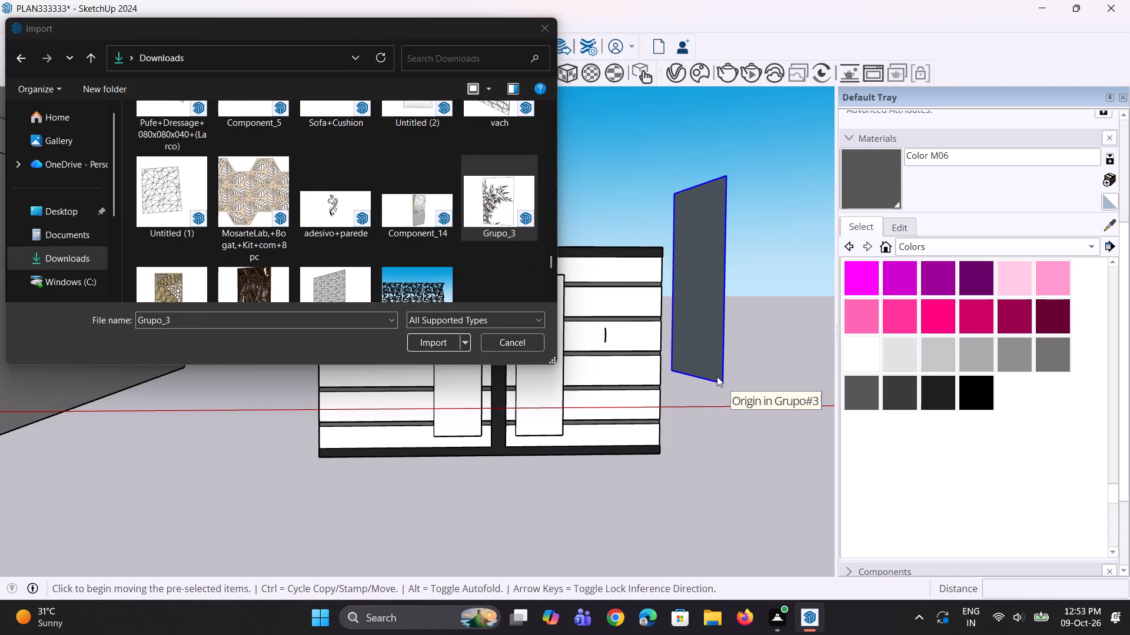
pyautogui.click(552, 38)
# Move the bamboo panel about 19' 9" away from the gate to open ground beside the house.
pyautogui.scroll(-4, 603, 278)
pyautogui.moveTo(676, 330); pyautogui.dragTo(565, 337, button='middle')
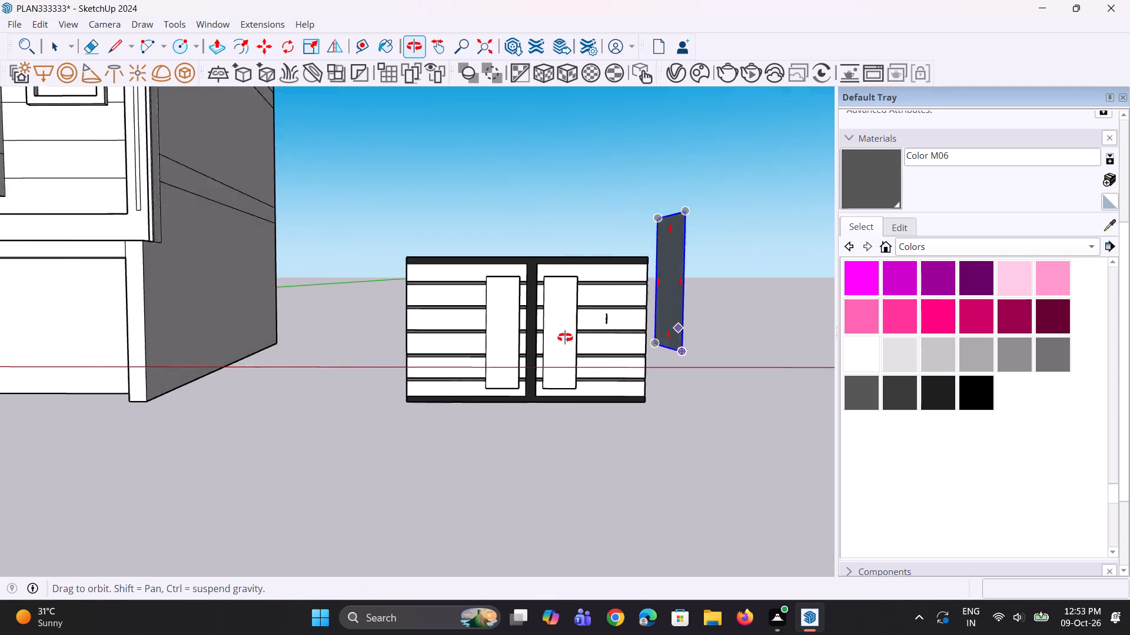
pyautogui.moveTo(565, 337); pyautogui.dragTo(371, 339, button='middle')
pyautogui.scroll(-3, 512, 317)
pyautogui.moveTo(488, 337); pyautogui.dragTo(232, 383, button='middle')
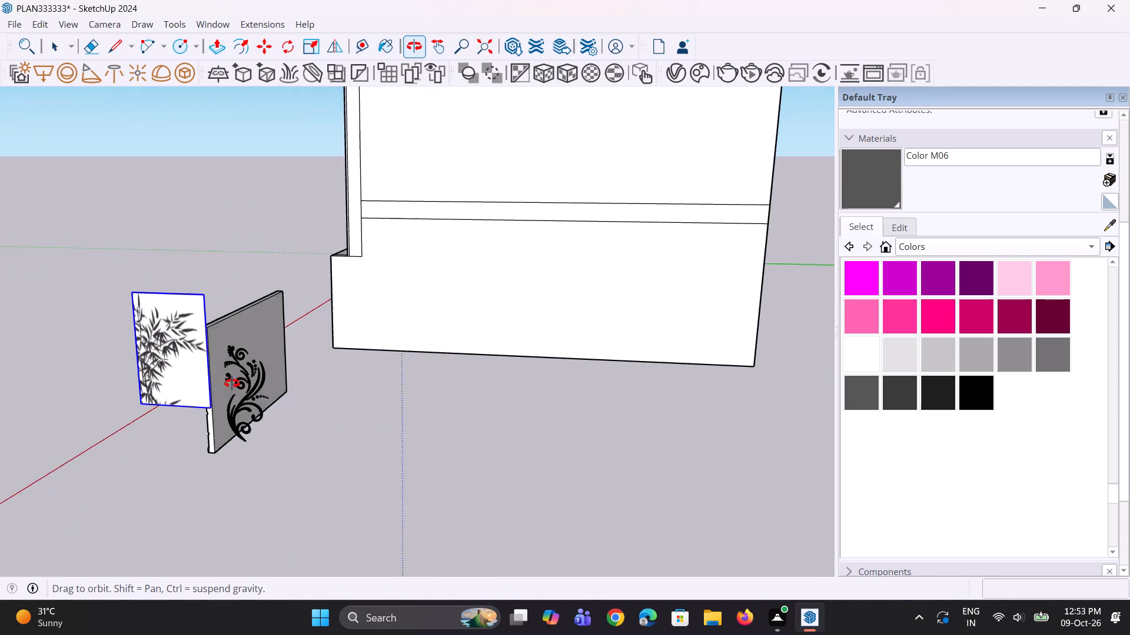
pyautogui.moveTo(232, 383); pyautogui.dragTo(387, 378, button='middle')
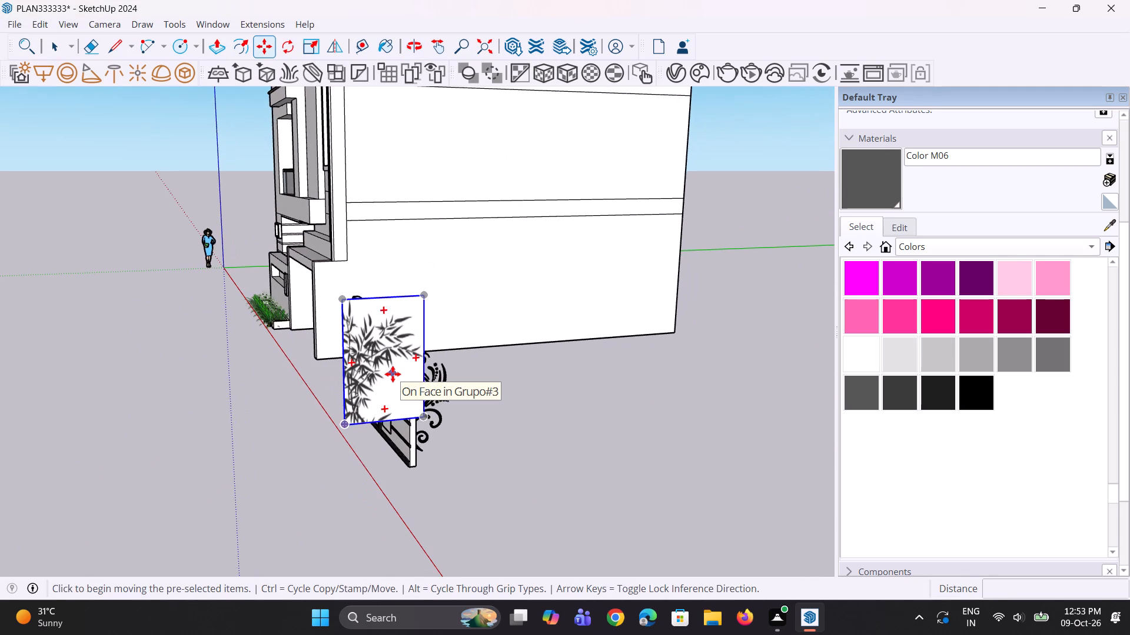
pyautogui.click(393, 374)
pyautogui.click(657, 337)
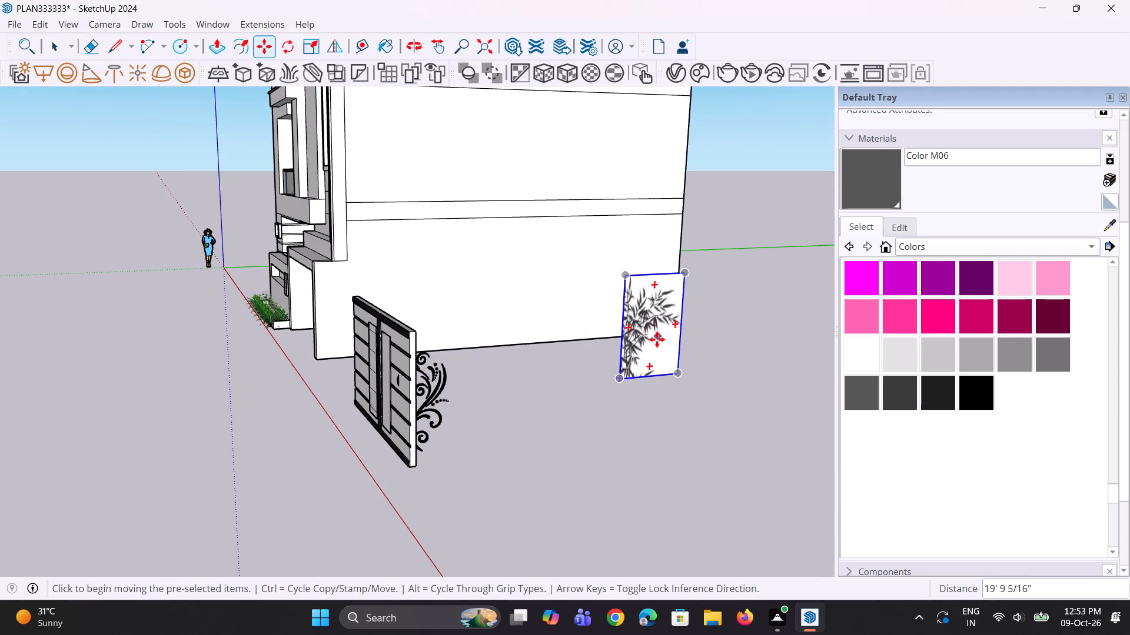
pyautogui.press('space')
# Move the imported scroll ornament about 9' 6" clear of the gate, beyond its right end.
pyautogui.press('space')
pyautogui.click(428, 406)
pyautogui.moveTo(436, 415); pyautogui.dragTo(633, 402, button='middle')
pyautogui.press('m')
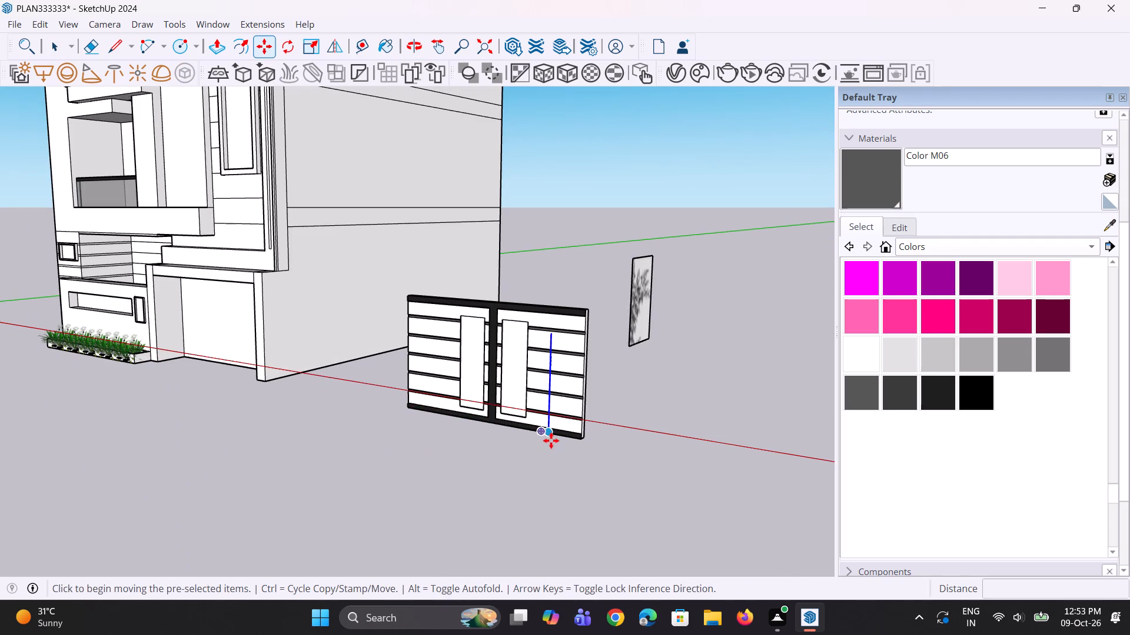
pyautogui.click(551, 440)
pyautogui.click(704, 462)
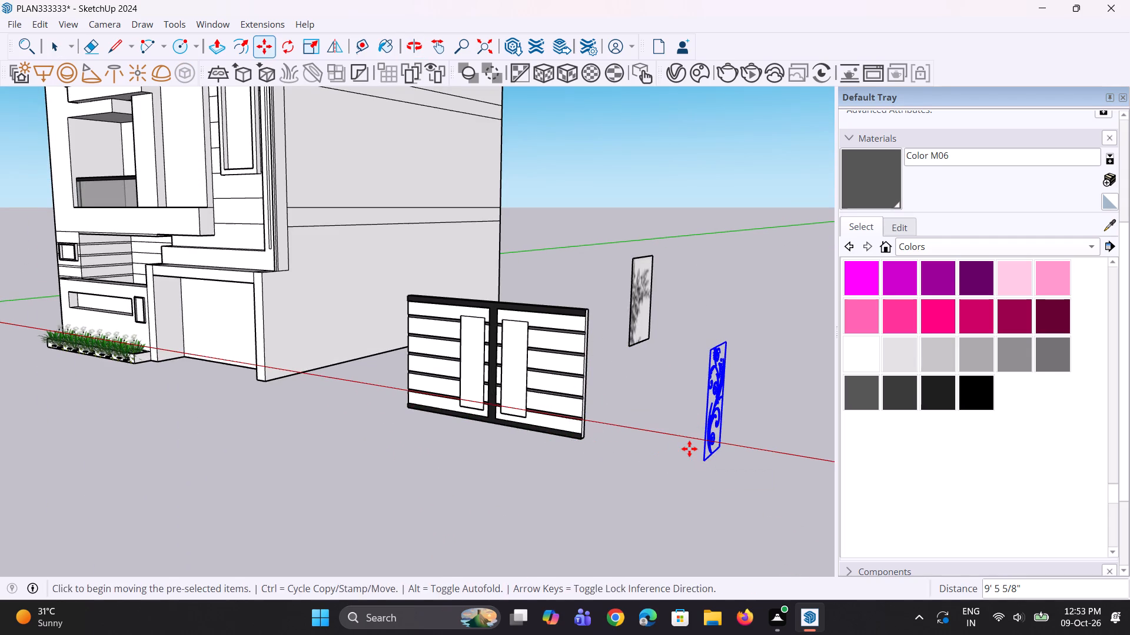
# Rotate the scroll ornament about the vertical axis until it stands parallel to the gate's front.
pyautogui.moveTo(687, 447); pyautogui.dragTo(703, 457, button='middle')
pyautogui.scroll(3, 642, 331)
pyautogui.moveTo(626, 335); pyautogui.dragTo(592, 385, button='middle')
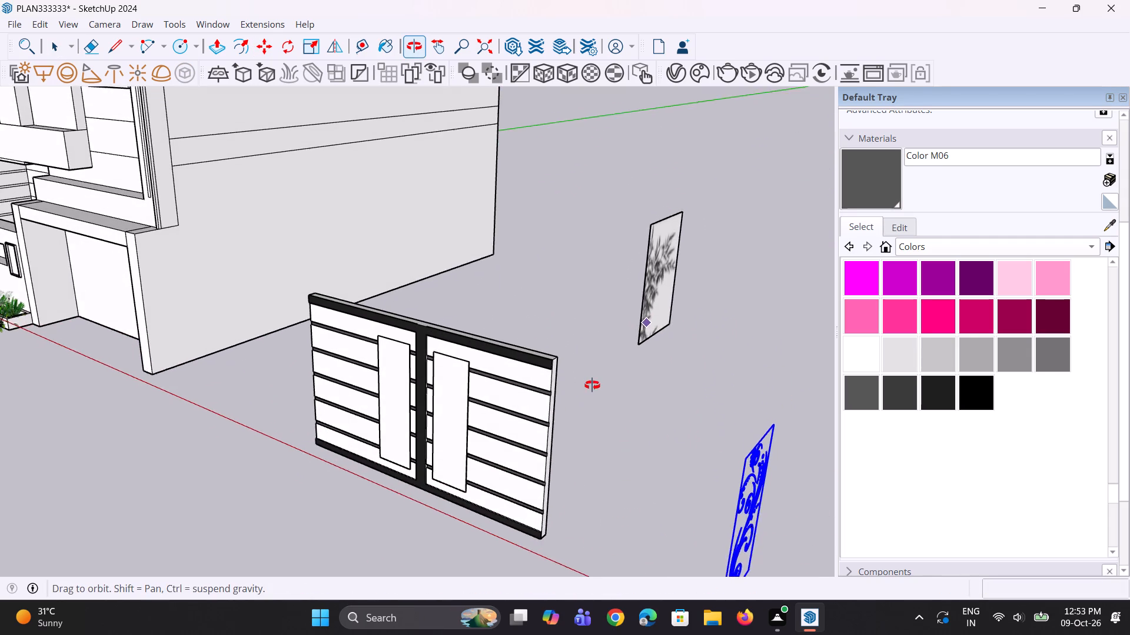
pyautogui.moveTo(592, 385); pyautogui.dragTo(607, 385, button='middle')
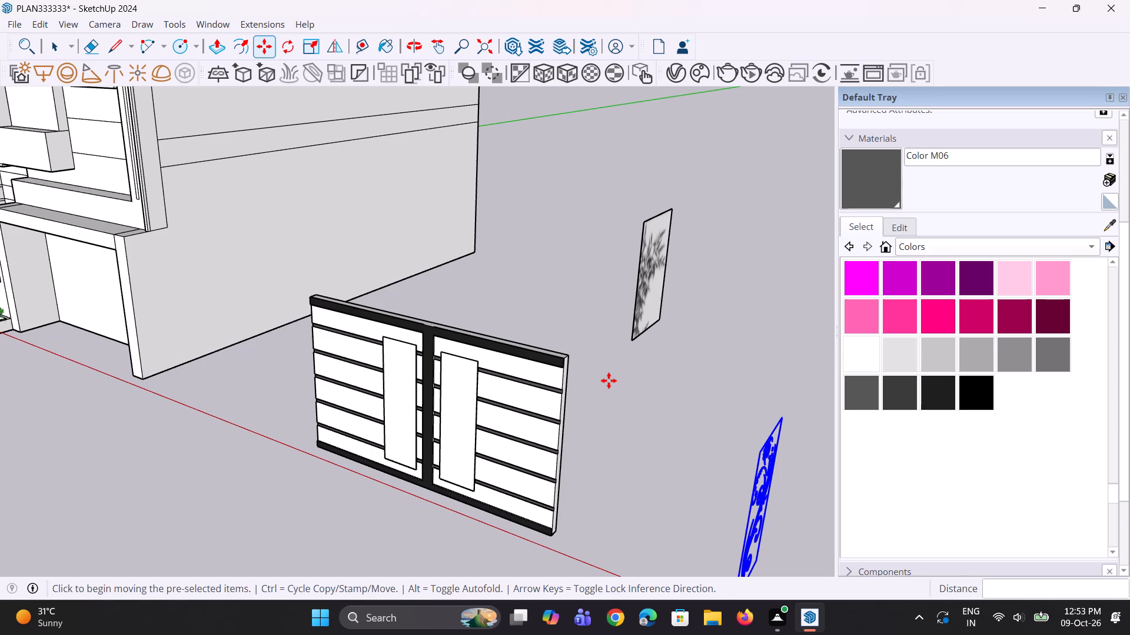
pyautogui.scroll(-2, 561, 246)
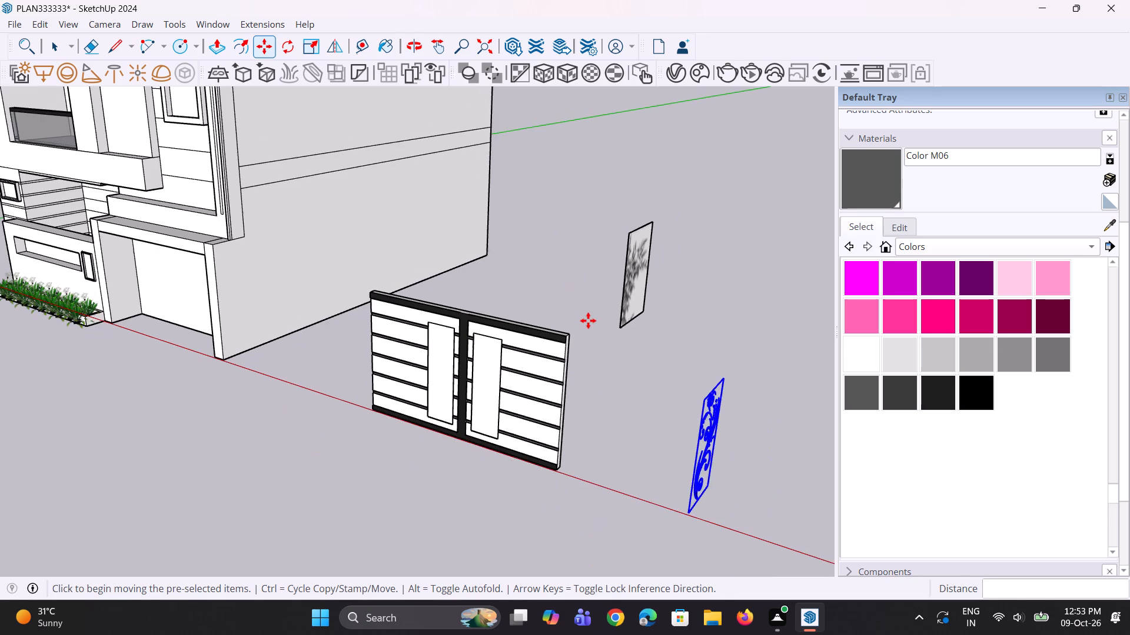
pyautogui.moveTo(589, 325); pyautogui.dragTo(572, 319, button='middle')
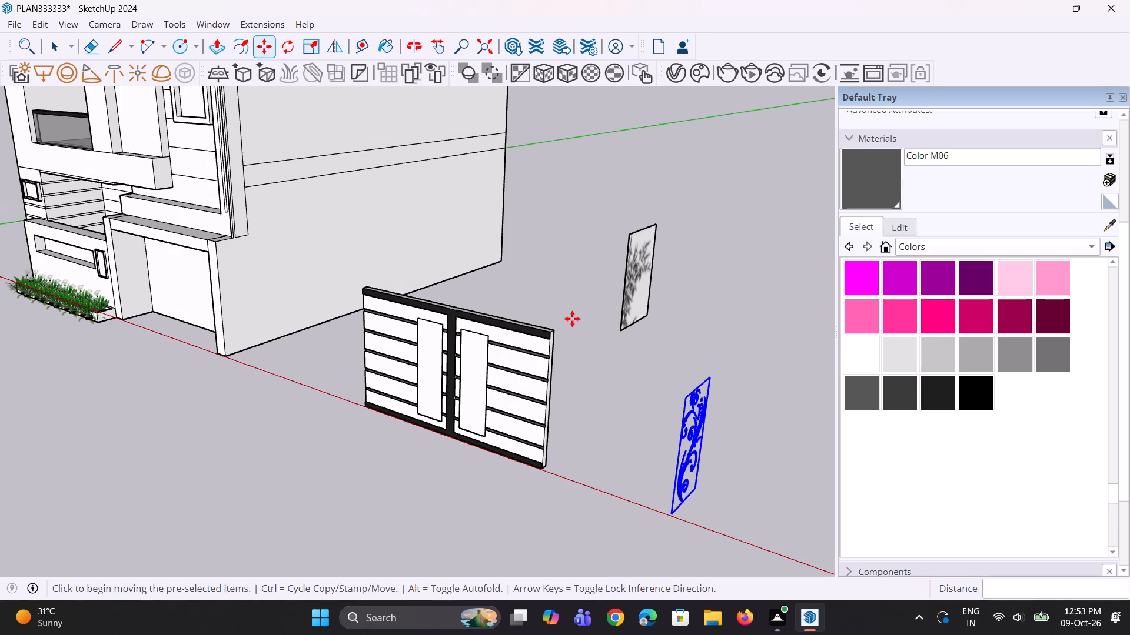
pyautogui.scroll(-2, 572, 319)
pyautogui.moveTo(598, 343); pyautogui.dragTo(606, 347, button='middle')
pyautogui.scroll(1, 664, 415)
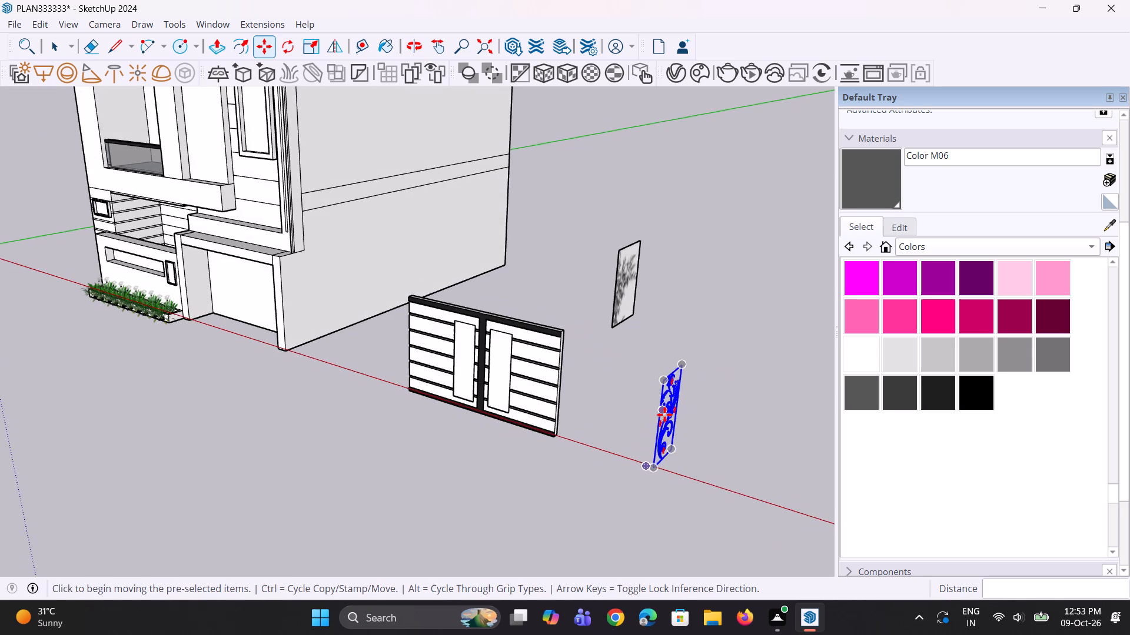
pyautogui.scroll(2, 664, 415)
pyautogui.middleClick(674, 419)
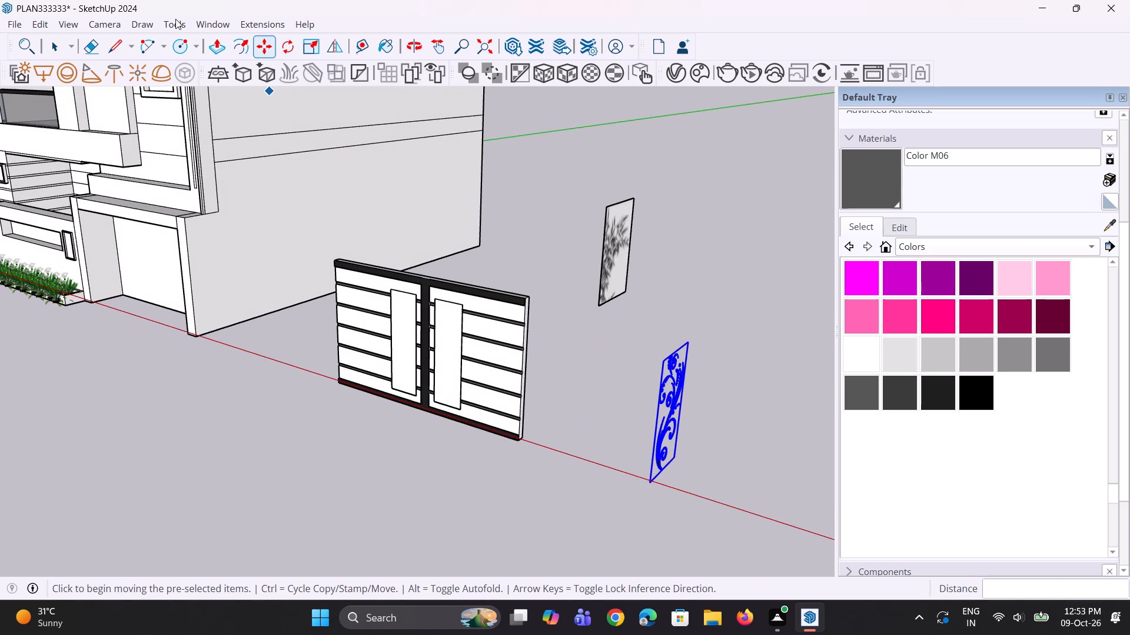
pyautogui.click(288, 58)
pyautogui.click(288, 54)
pyautogui.scroll(-2, 368, 215)
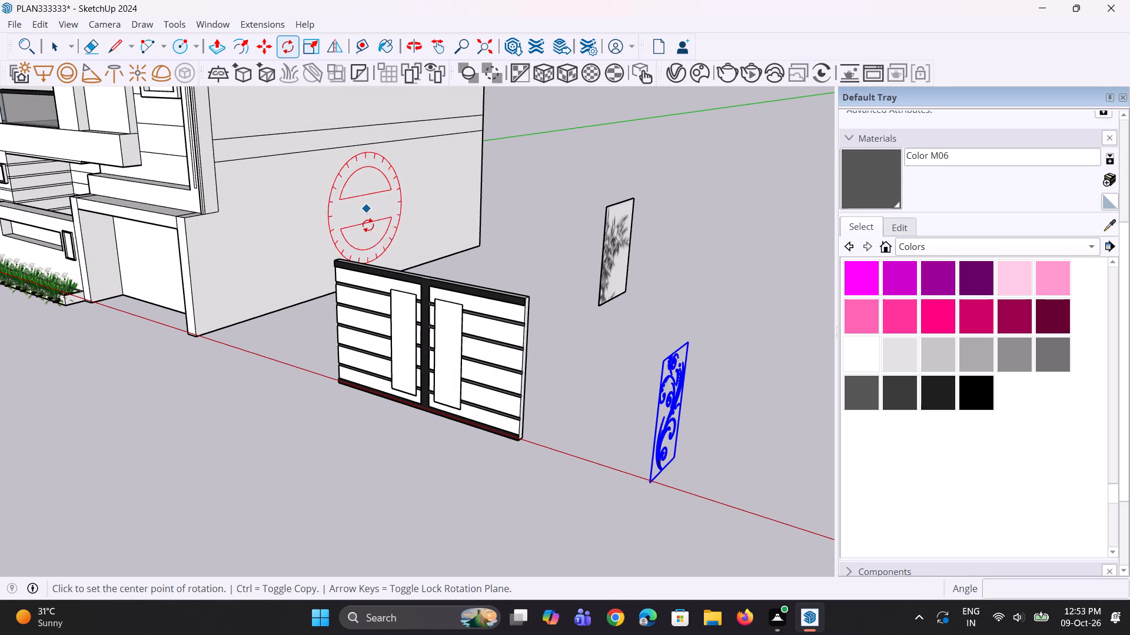
pyautogui.scroll(-5, 368, 225)
pyautogui.click(441, 358)
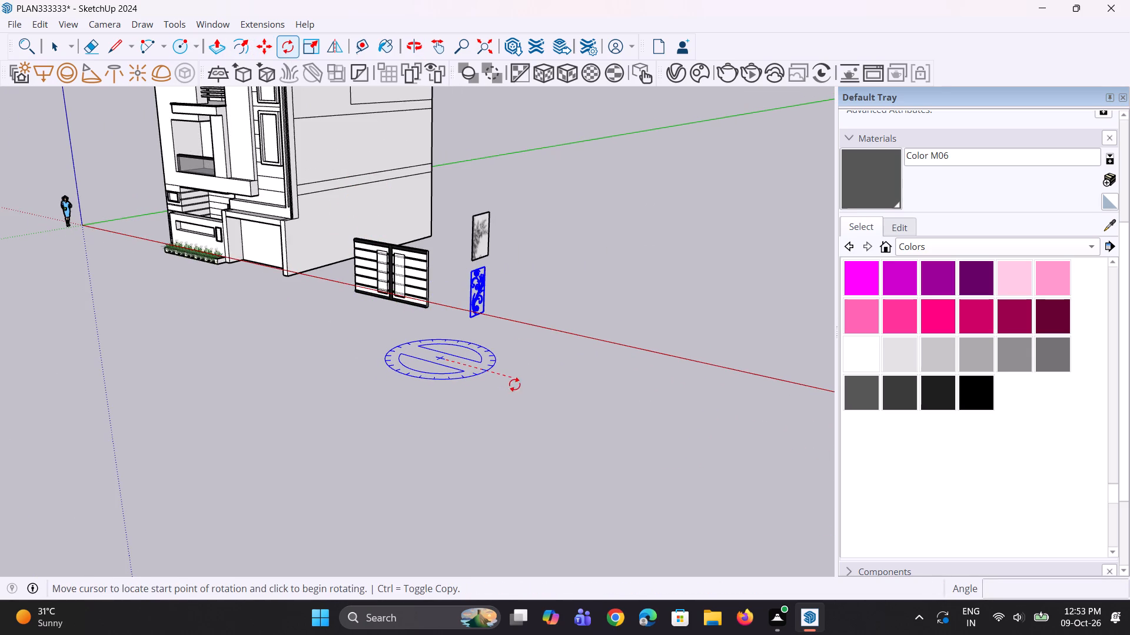
pyautogui.click(520, 379)
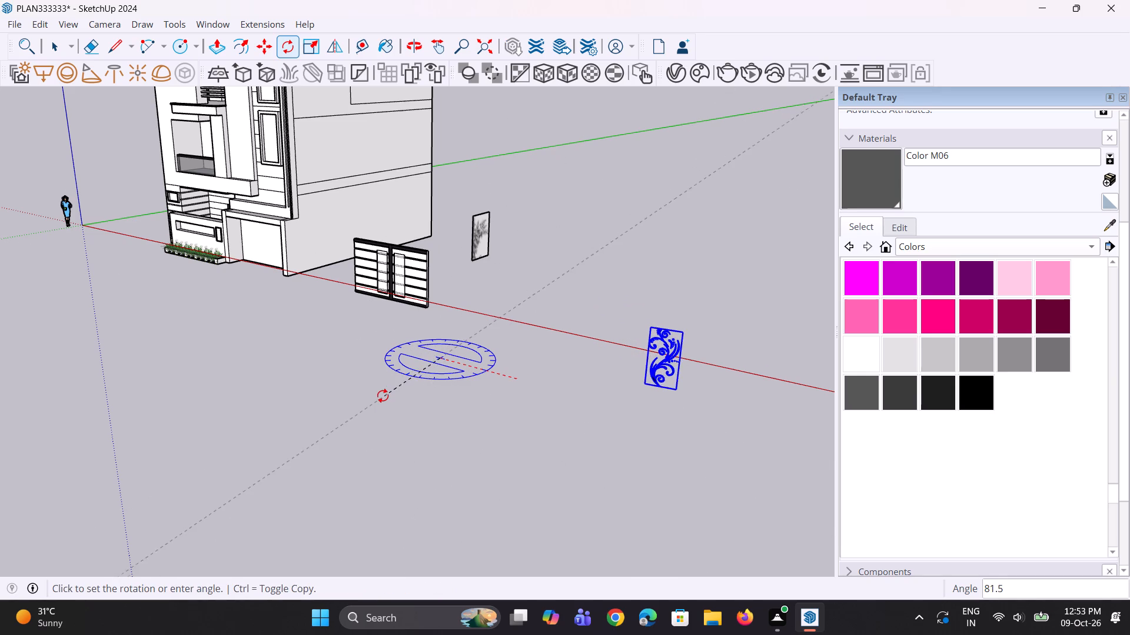
pyautogui.click(381, 393)
# Move the scroll ornament by its lower left corner onto the gate's right leaf, beside the dark centre post.
pyautogui.scroll(-4, 400, 410)
pyautogui.moveTo(385, 436); pyautogui.dragTo(520, 375, button='middle')
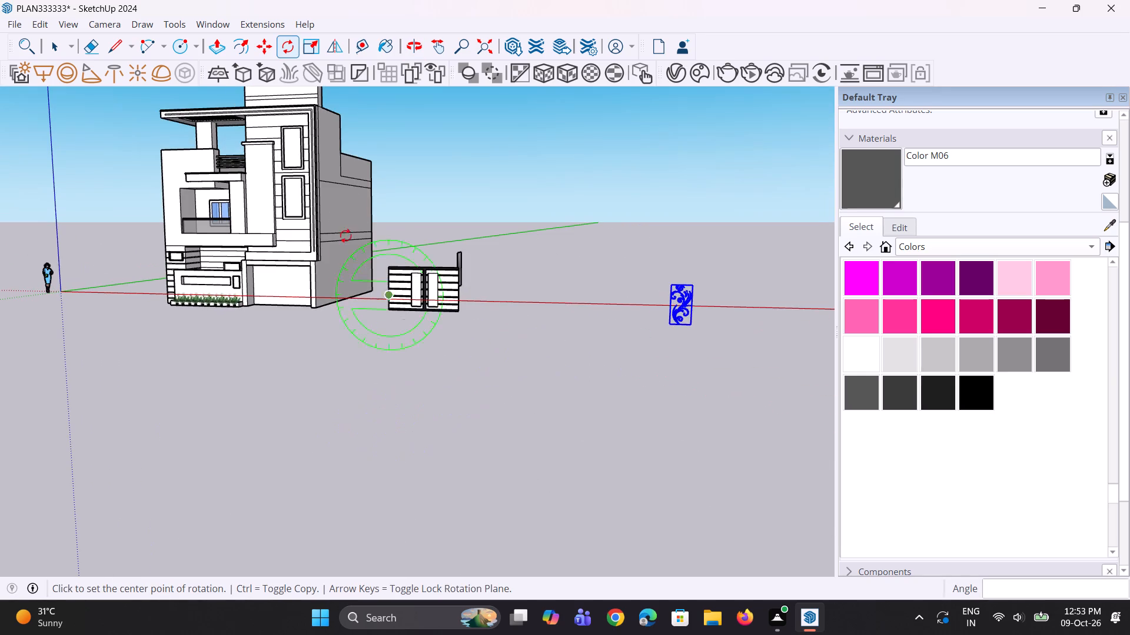
pyautogui.scroll(-2, 291, 182)
pyautogui.scroll(-4, 381, 306)
pyautogui.scroll(5, 374, 308)
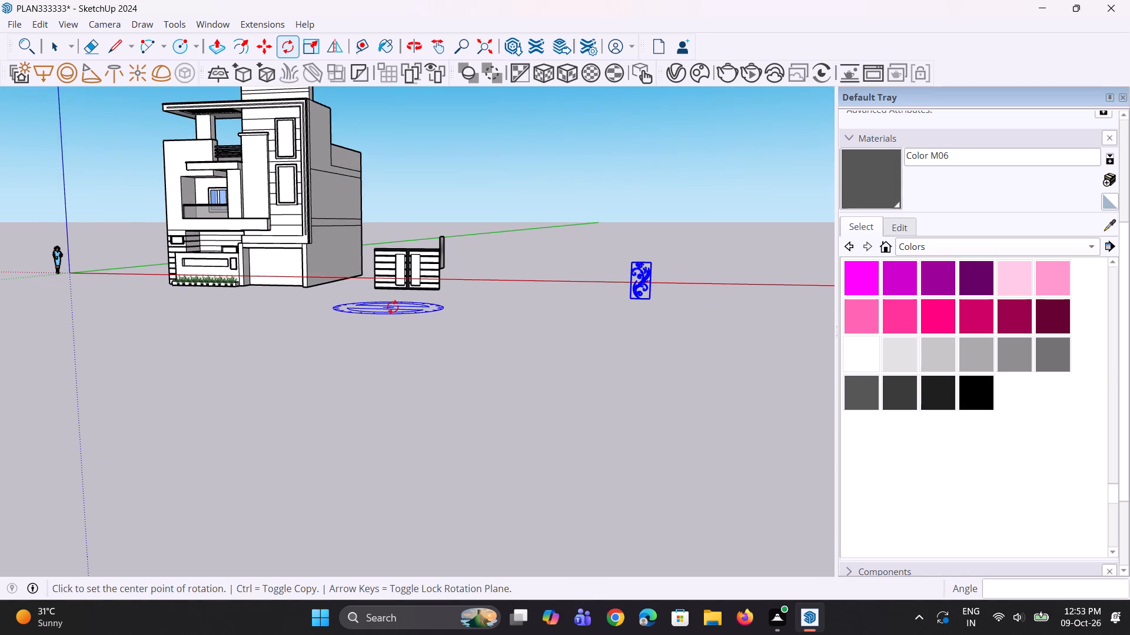
pyautogui.press('m')
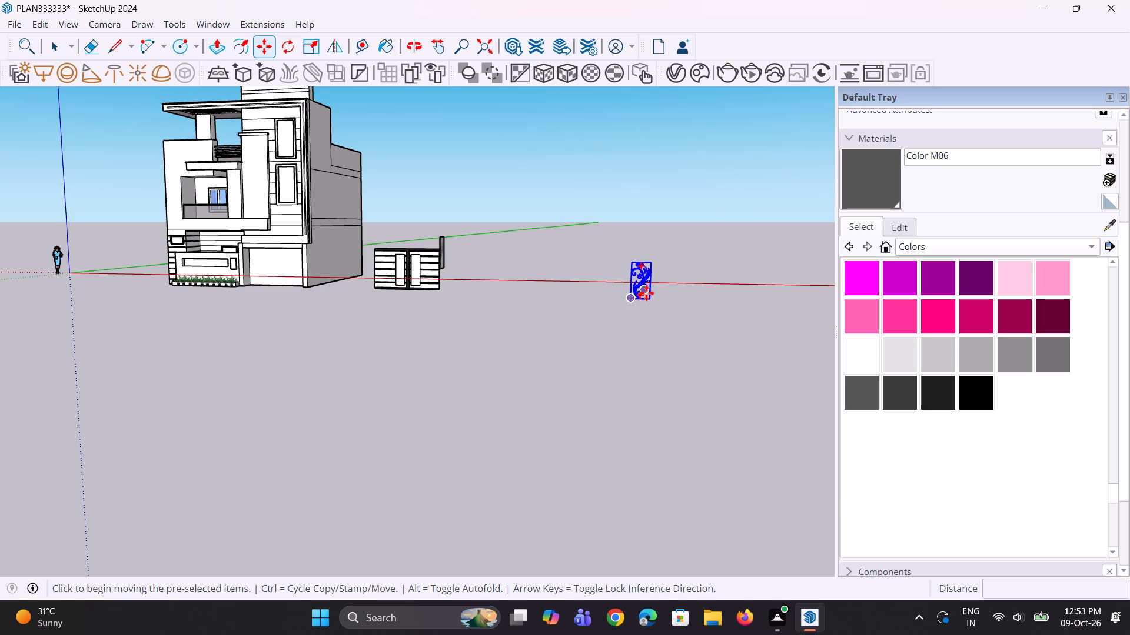
pyautogui.click(630, 298)
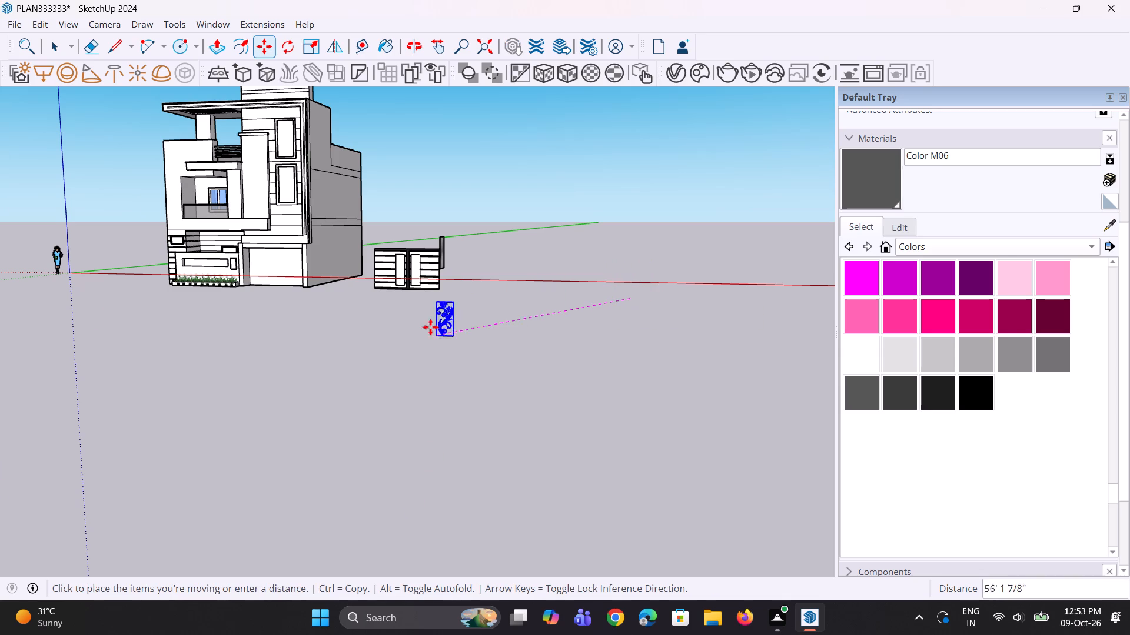
pyautogui.scroll(3, 429, 325)
pyautogui.scroll(13, 363, 258)
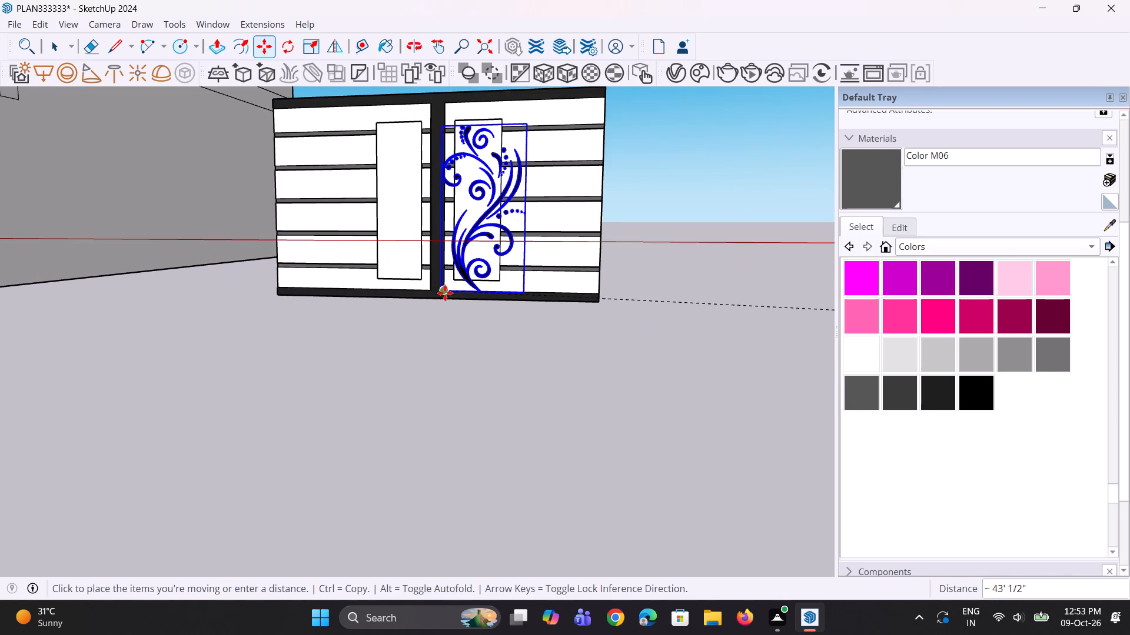
pyautogui.click(450, 276)
# Nudge the scroll ornament slightly by its lower right corner on the right leaf's front face.
pyautogui.moveTo(518, 278); pyautogui.dragTo(281, 413, button='middle')
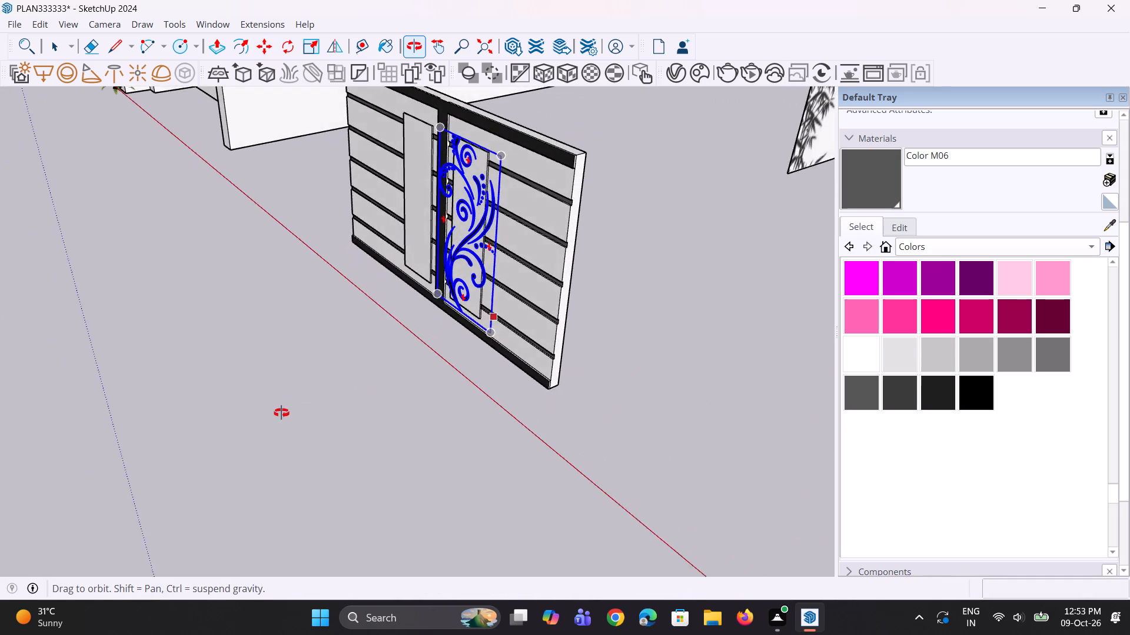
pyautogui.moveTo(281, 413); pyautogui.dragTo(327, 407, button='middle')
pyautogui.click(500, 329)
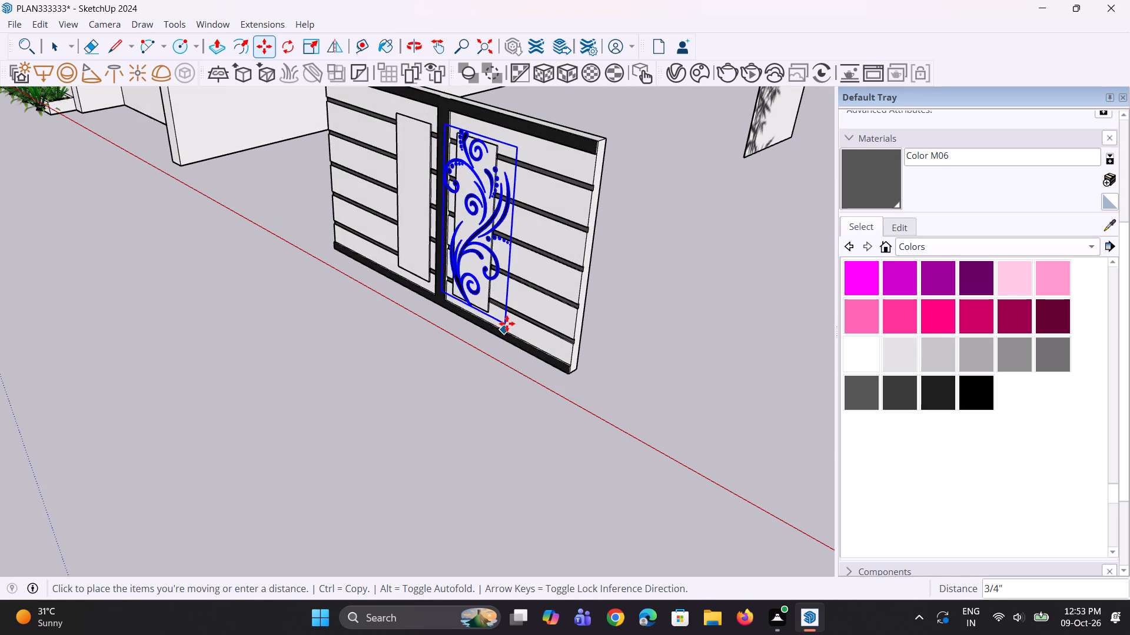
pyautogui.click(507, 322)
# Scale the scroll ornament on the gate's right leaf uniformly to about 0.62 from its upper outer corner.
pyautogui.moveTo(474, 335); pyautogui.dragTo(549, 329, button='middle')
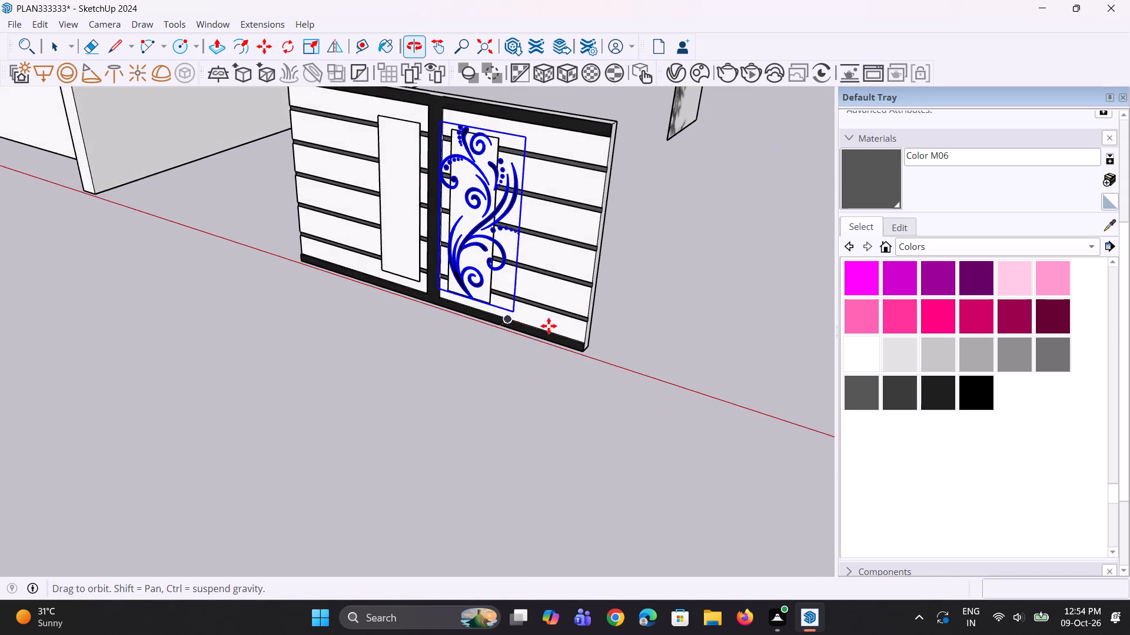
pyautogui.scroll(-3, 549, 319)
pyautogui.press('s')
pyautogui.moveTo(456, 256); pyautogui.dragTo(533, 224, button='middle')
pyautogui.scroll(3, 545, 160)
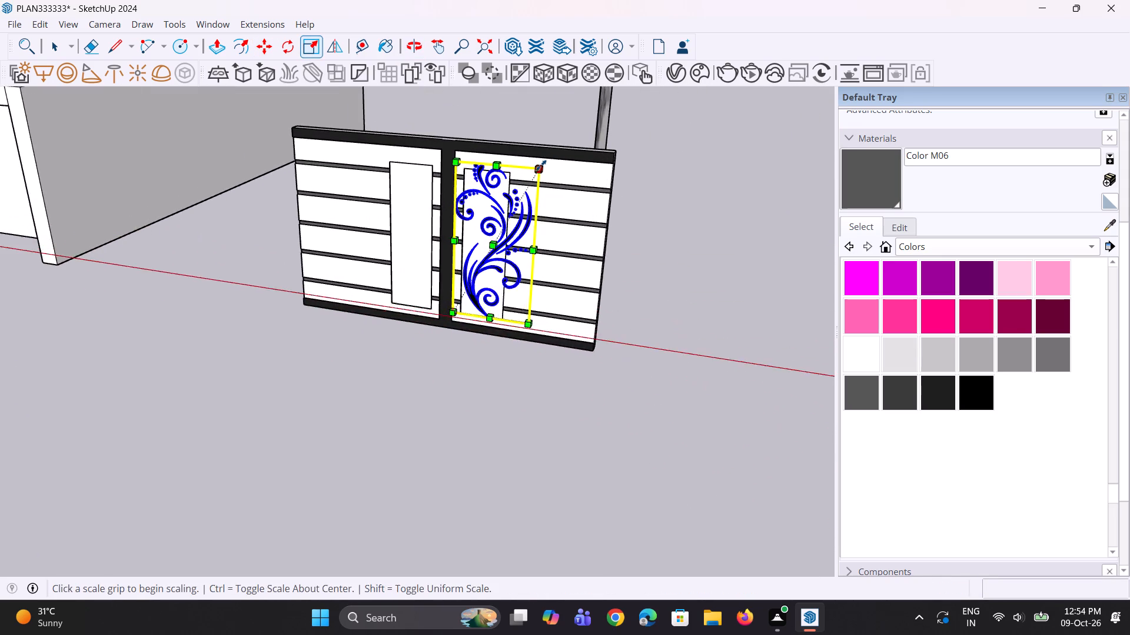
pyautogui.scroll(1, 541, 165)
pyautogui.click(541, 165)
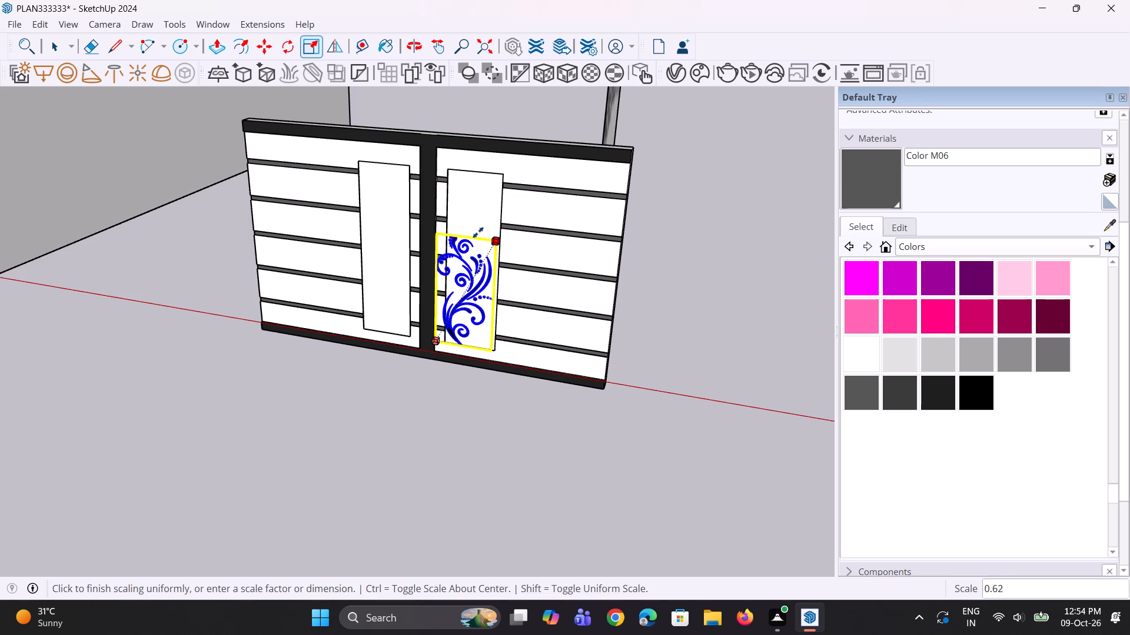
pyautogui.click(478, 240)
# Move the scroll ornament about 8 3/16" by its upper right corner onto the right edge of the leaf's raised panel.
pyautogui.moveTo(477, 327); pyautogui.dragTo(401, 369, button='middle')
pyautogui.scroll(1, 401, 369)
pyautogui.scroll(2, 458, 356)
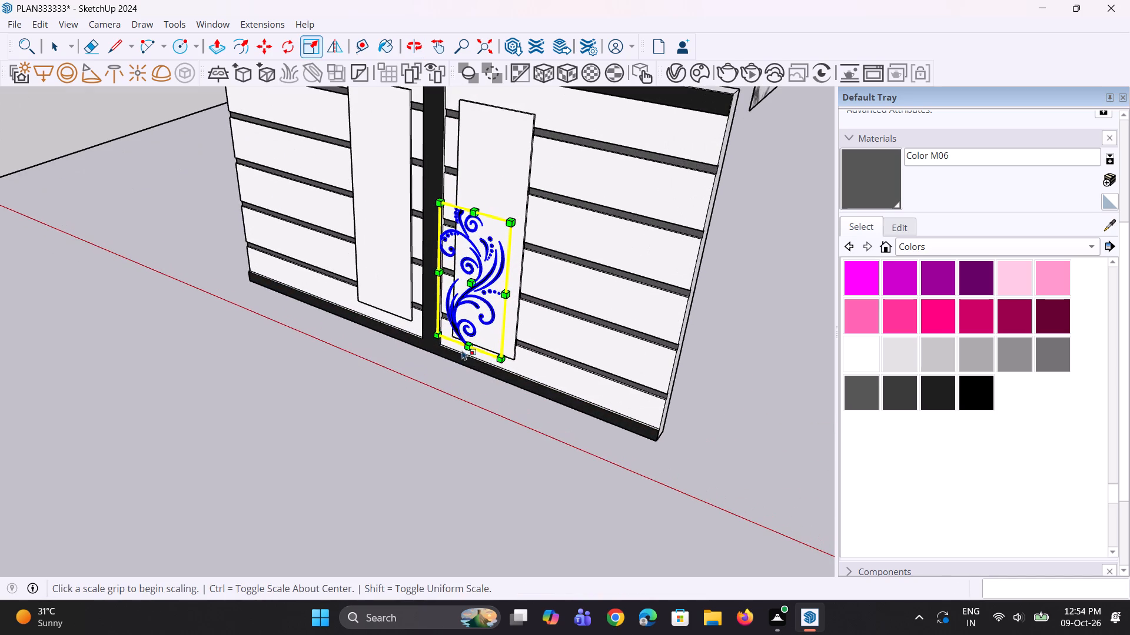
pyautogui.press('m')
pyautogui.click(511, 223)
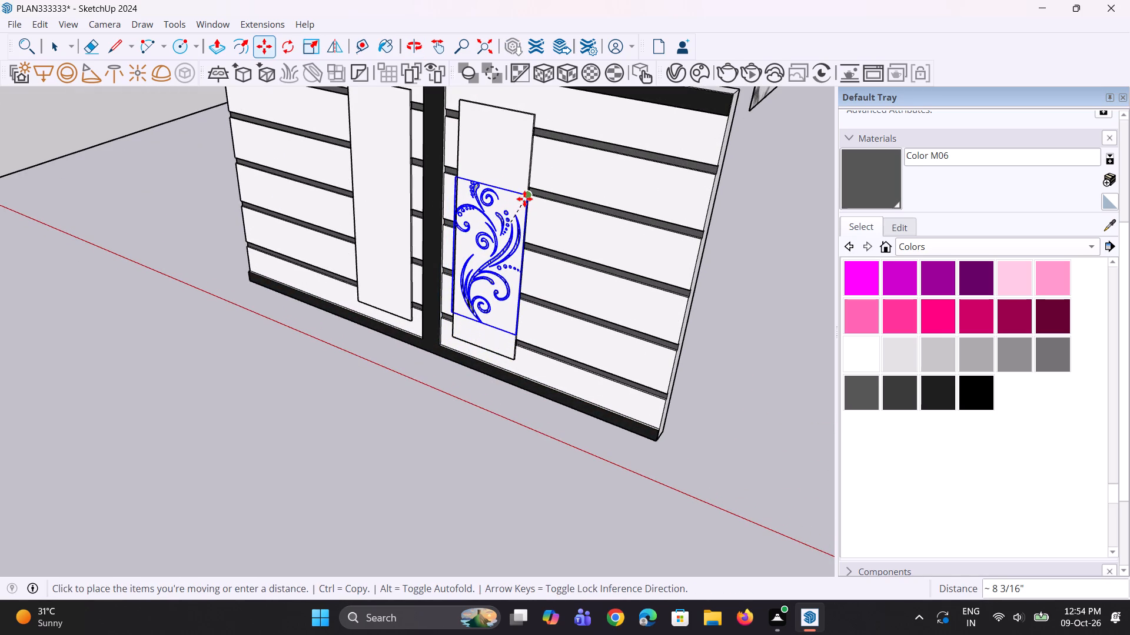
pyautogui.click(525, 196)
# Stretch the scroll ornament upward to about 1.35 times its height on the raised panel, keeping its base in place.
pyautogui.moveTo(495, 285); pyautogui.dragTo(567, 262, button='middle')
pyautogui.scroll(-4, 476, 290)
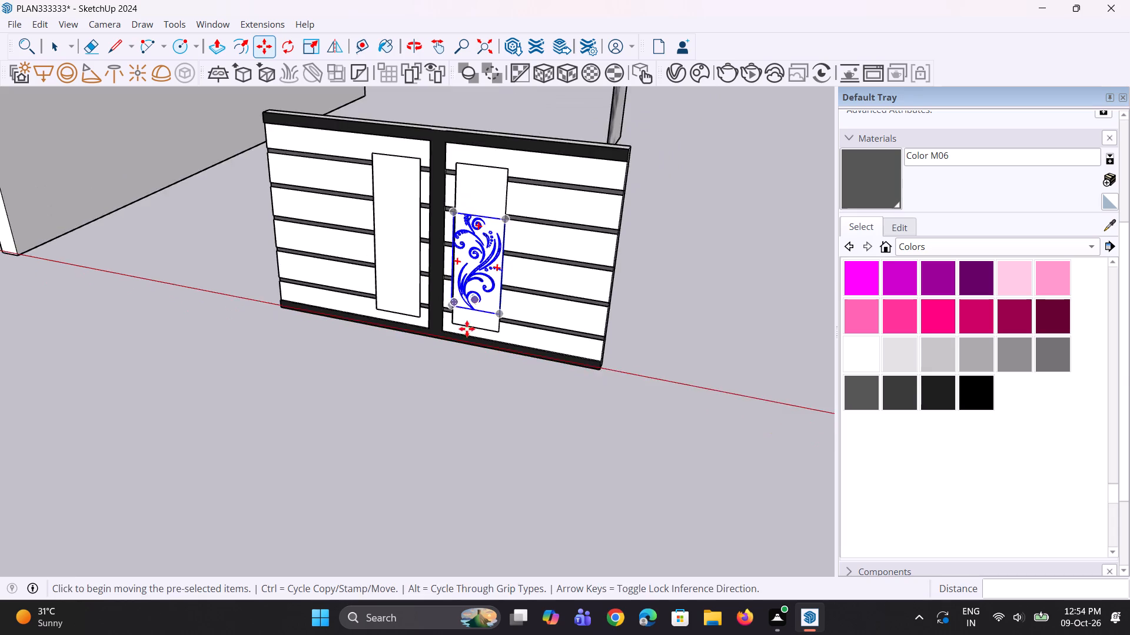
pyautogui.moveTo(467, 329); pyautogui.dragTo(507, 268, button='middle')
pyautogui.scroll(7, 464, 214)
pyautogui.moveTo(466, 247); pyautogui.dragTo(468, 216, button='middle')
pyautogui.press('s')
pyautogui.moveTo(415, 330); pyautogui.dragTo(394, 515, button='middle')
pyautogui.scroll(2, 491, 280)
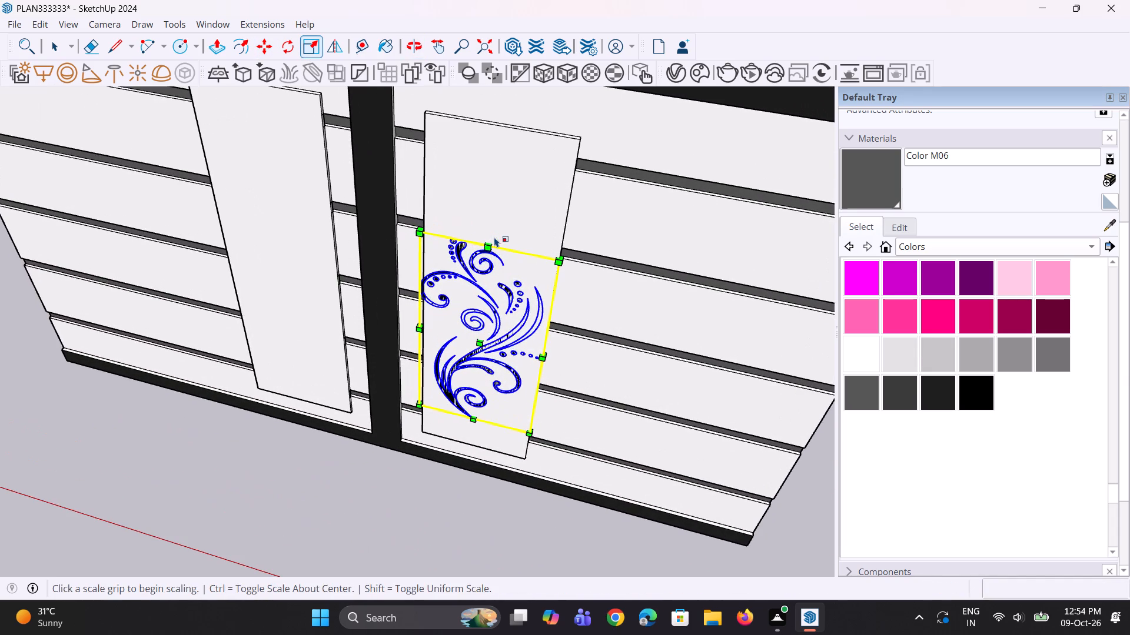
pyautogui.click(491, 242)
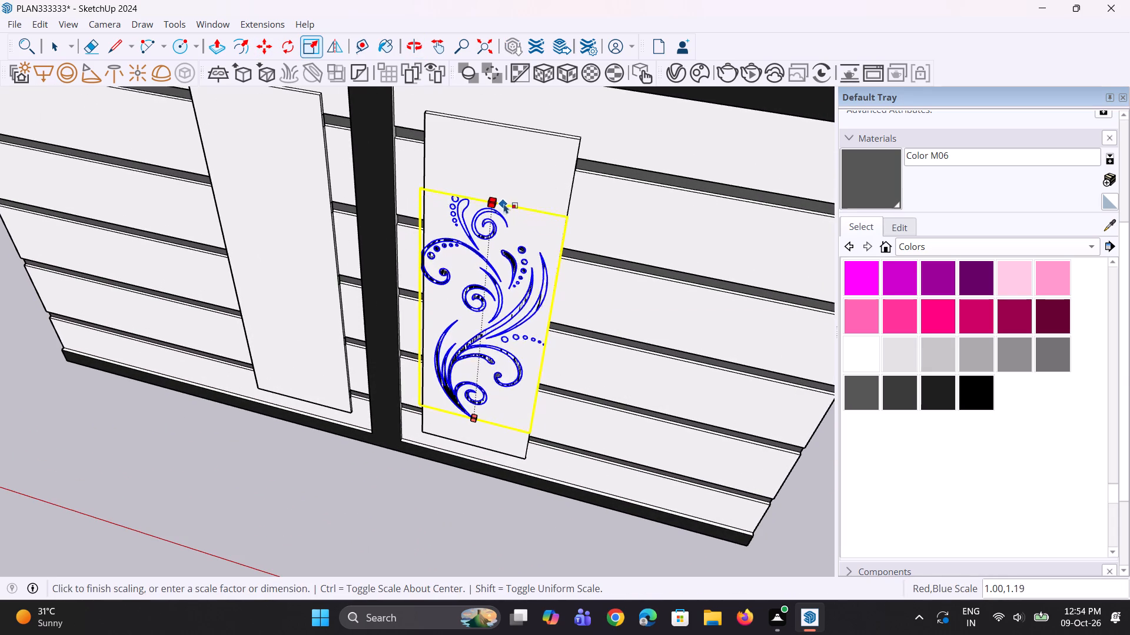
pyautogui.click(515, 167)
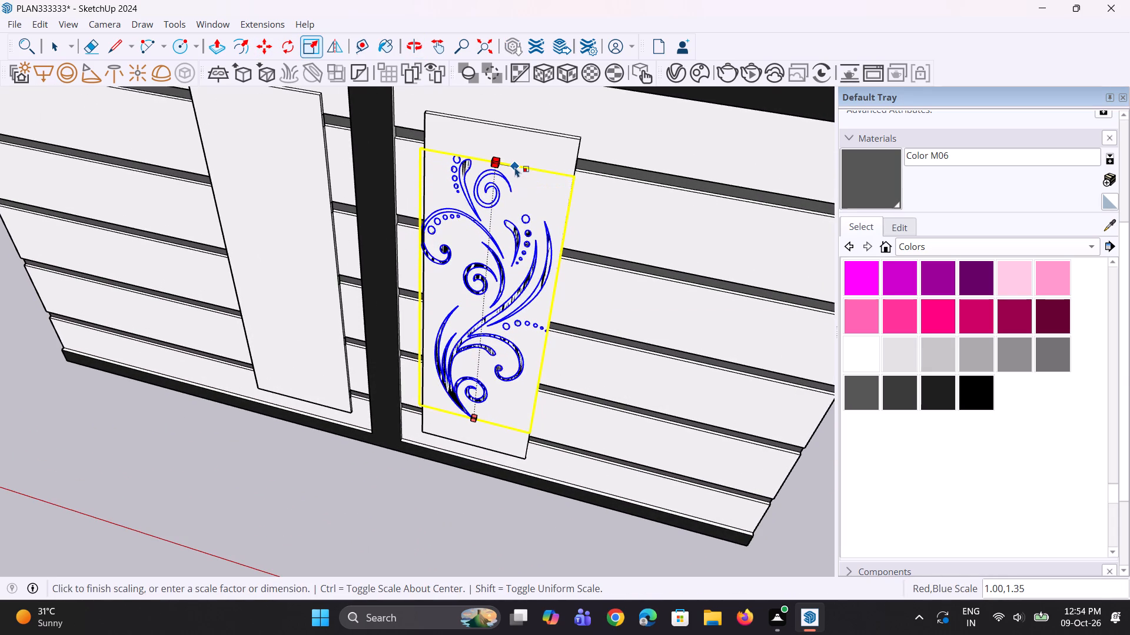
pyautogui.moveTo(511, 241); pyautogui.dragTo(524, 228, button='middle')
pyautogui.press('space')
pyautogui.press('space')
pyautogui.scroll(-5, 474, 335)
pyautogui.moveTo(471, 344); pyautogui.dragTo(534, 232, button='middle')
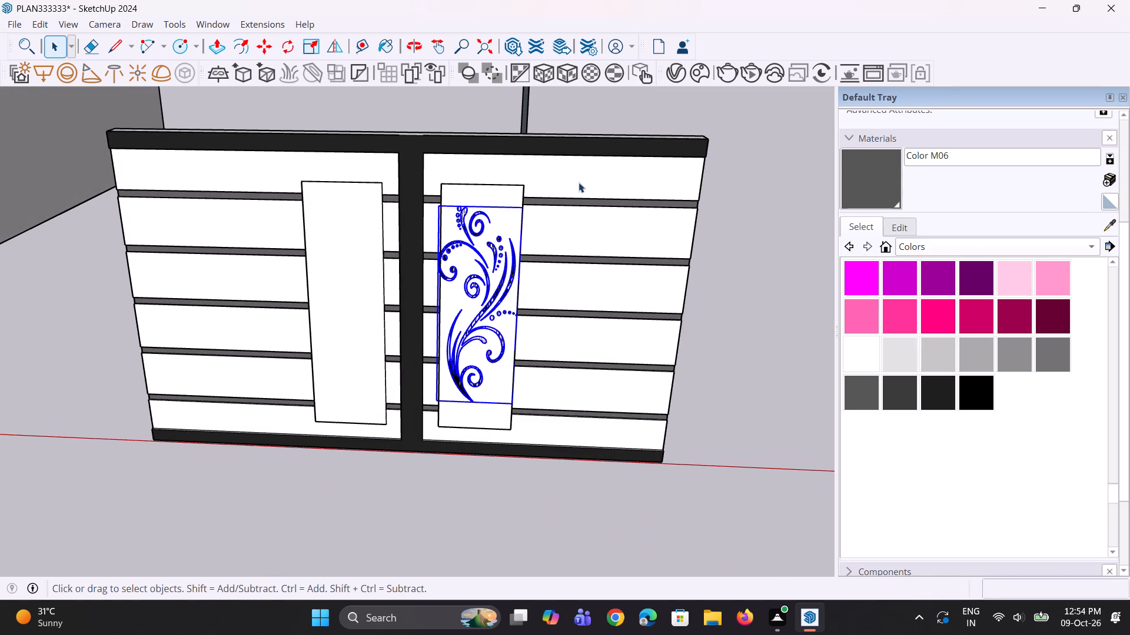
pyautogui.click(711, 286)
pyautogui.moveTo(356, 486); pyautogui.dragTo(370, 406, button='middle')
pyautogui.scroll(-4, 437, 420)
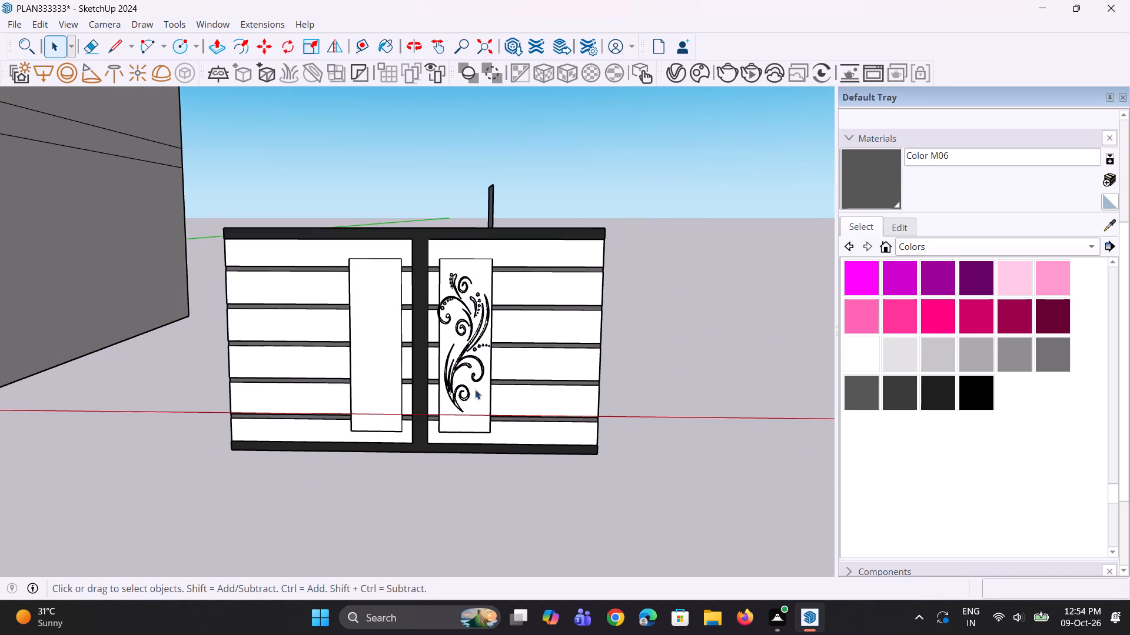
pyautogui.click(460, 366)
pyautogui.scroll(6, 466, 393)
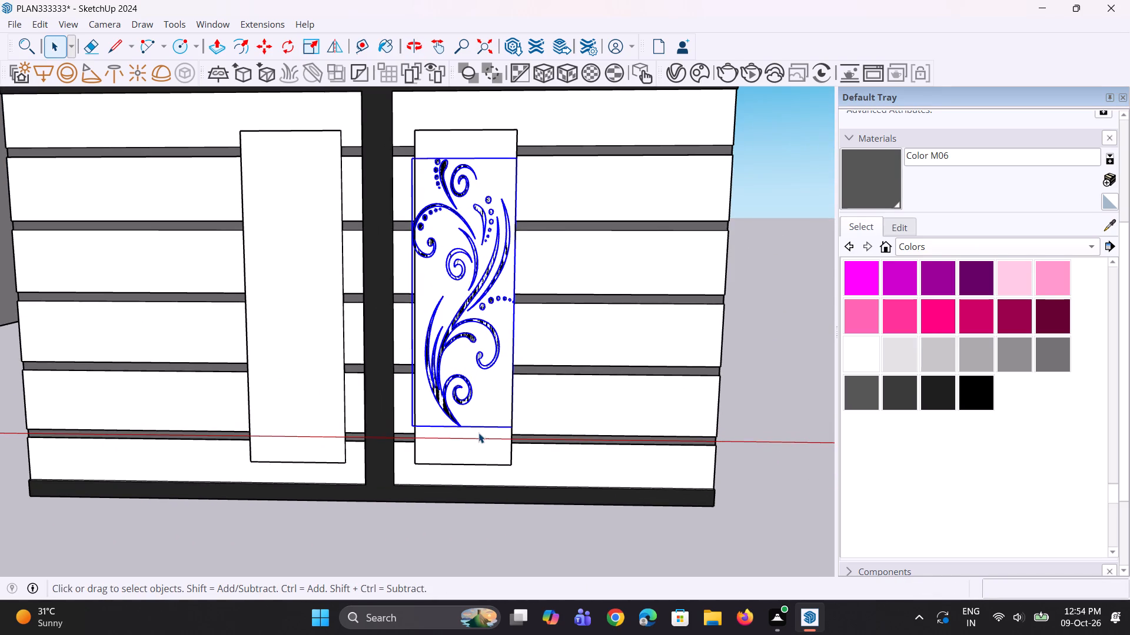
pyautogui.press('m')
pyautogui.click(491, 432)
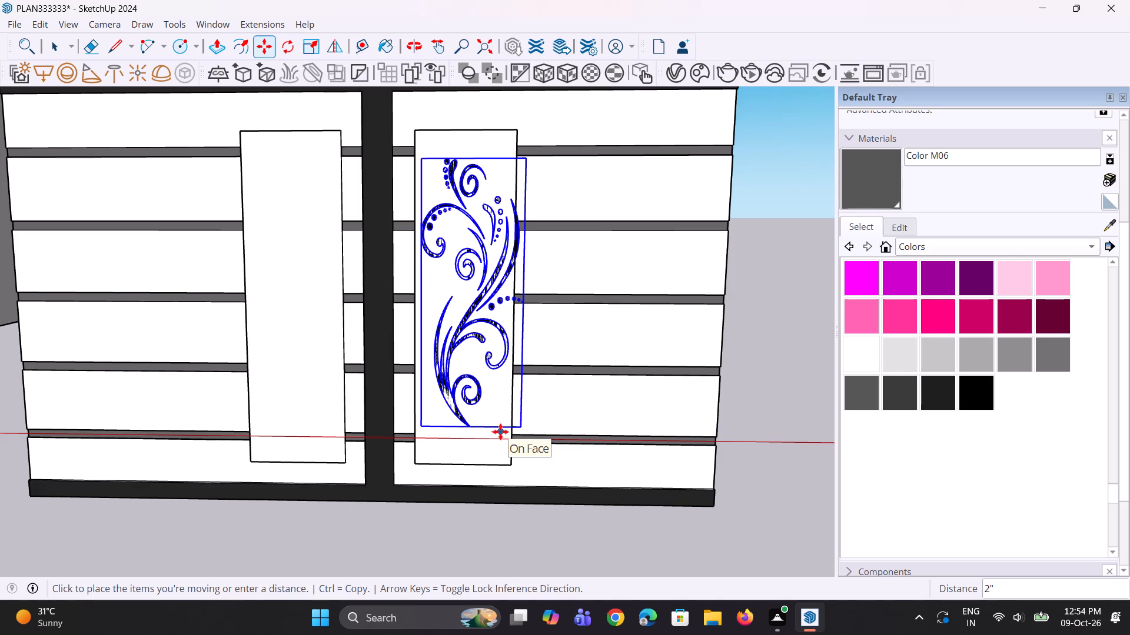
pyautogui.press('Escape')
# Narrow the scroll ornament from its left side to about 0.97 of its width, meeting the raised panel's left edge.
pyautogui.press('s')
pyautogui.scroll(1, 431, 327)
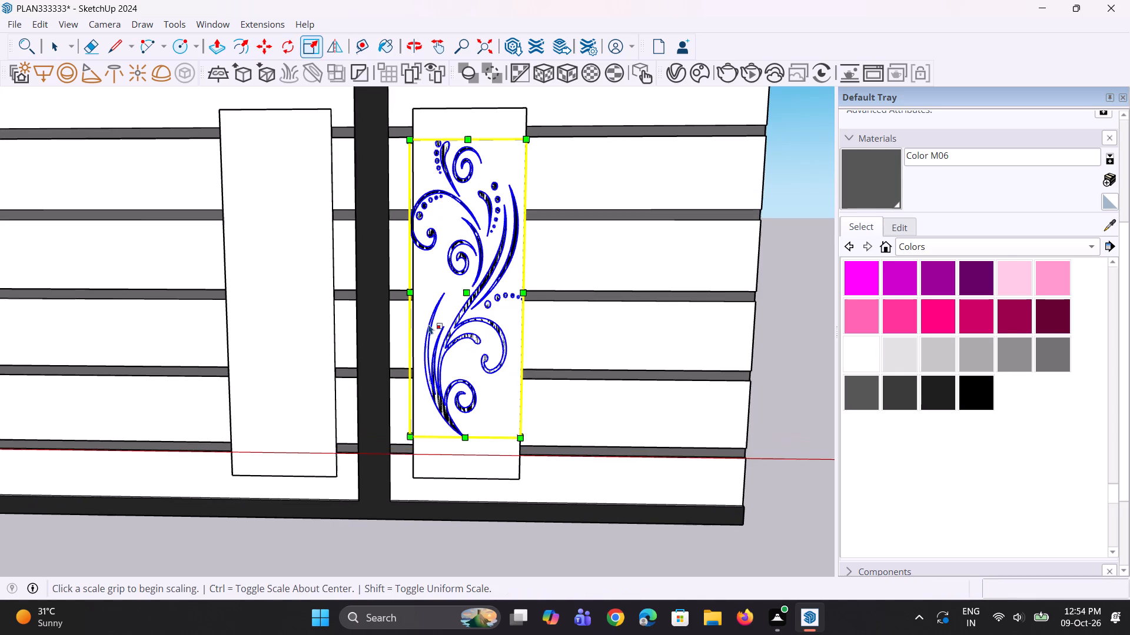
pyautogui.click(413, 294)
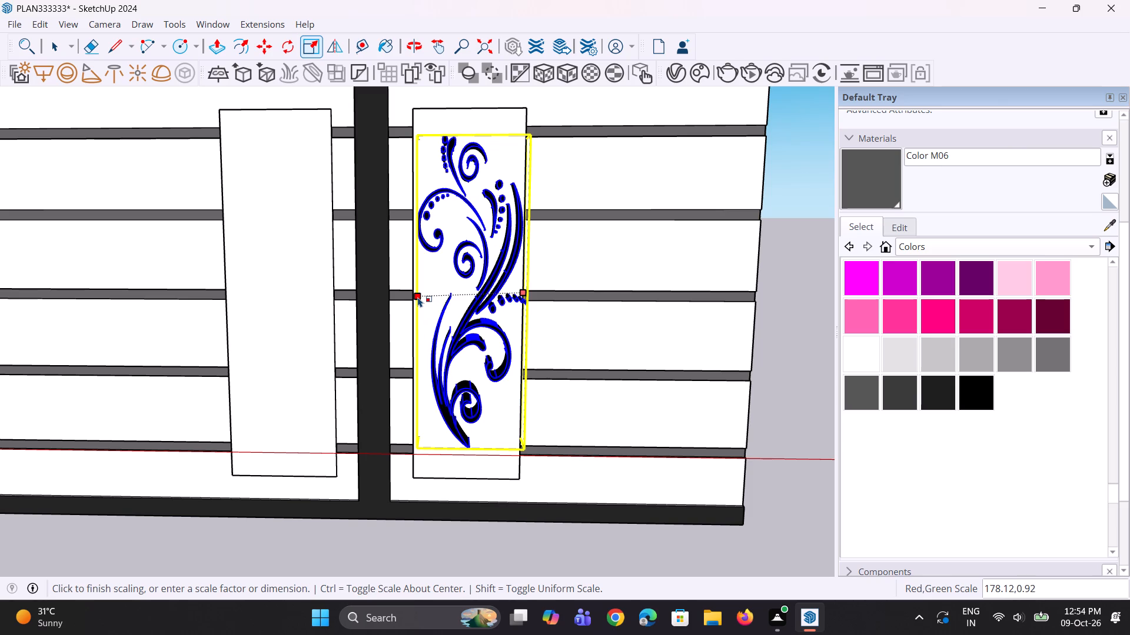
pyautogui.press('Escape')
pyautogui.scroll(7, 383, 293)
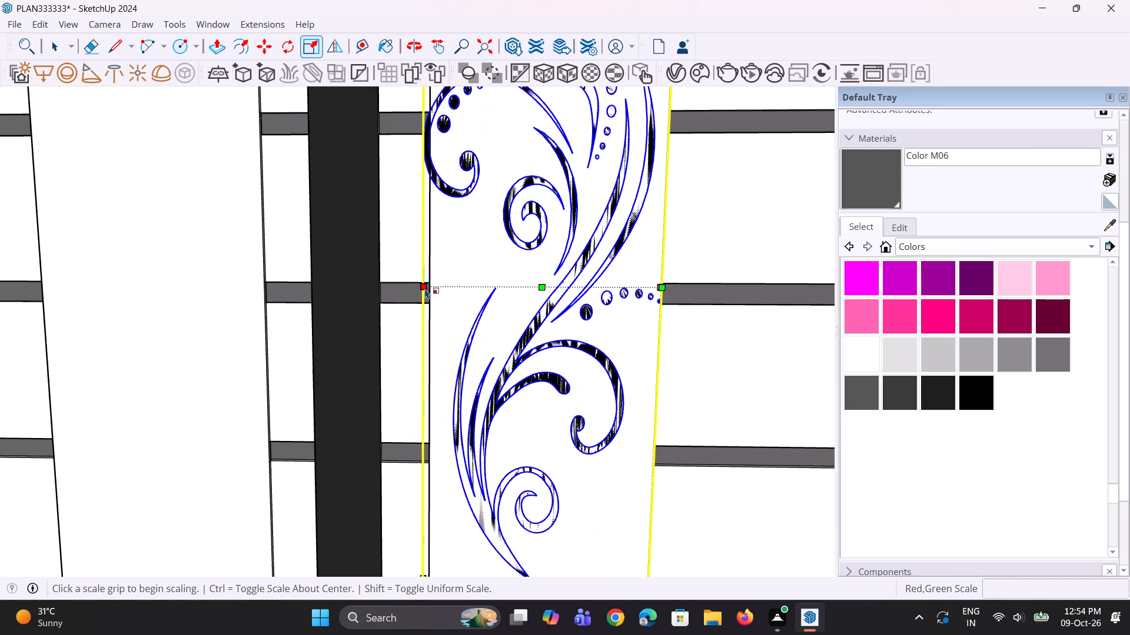
pyautogui.click(425, 288)
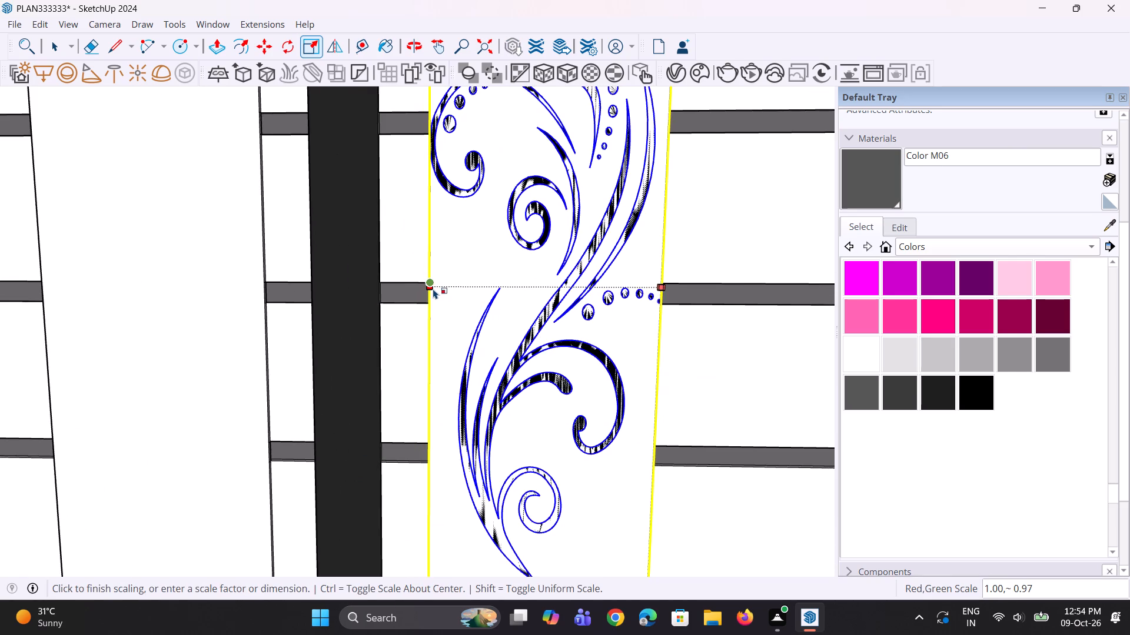
pyautogui.click(434, 289)
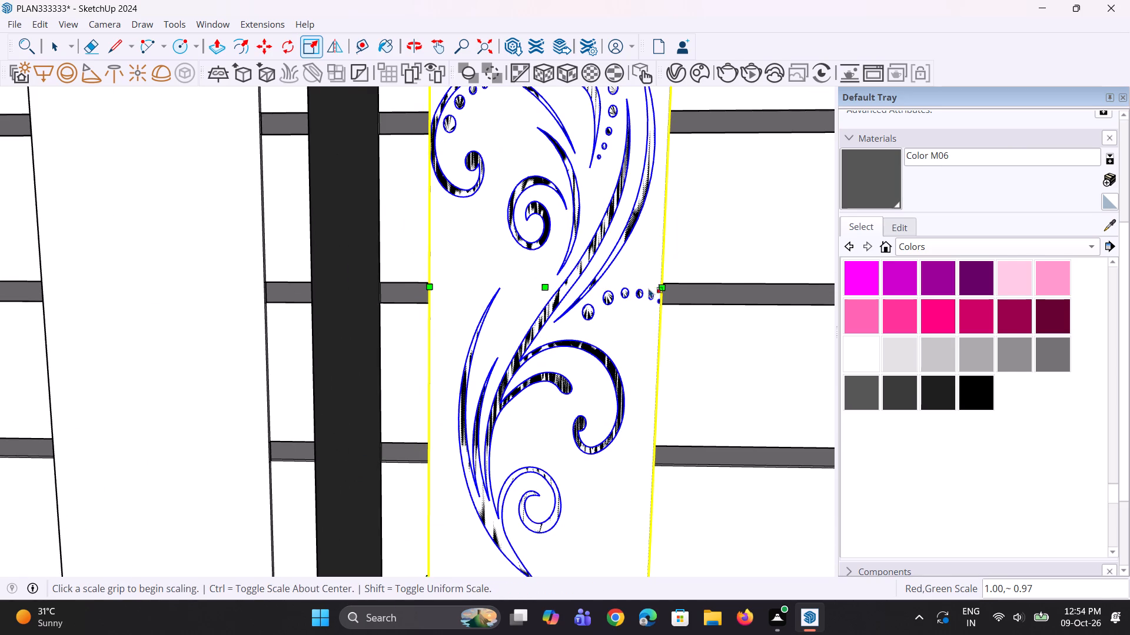
# Scale the scroll ornament from its right-middle grip to about 1.84 in depth, keeping its width at 1.00.
pyautogui.click(661, 288)
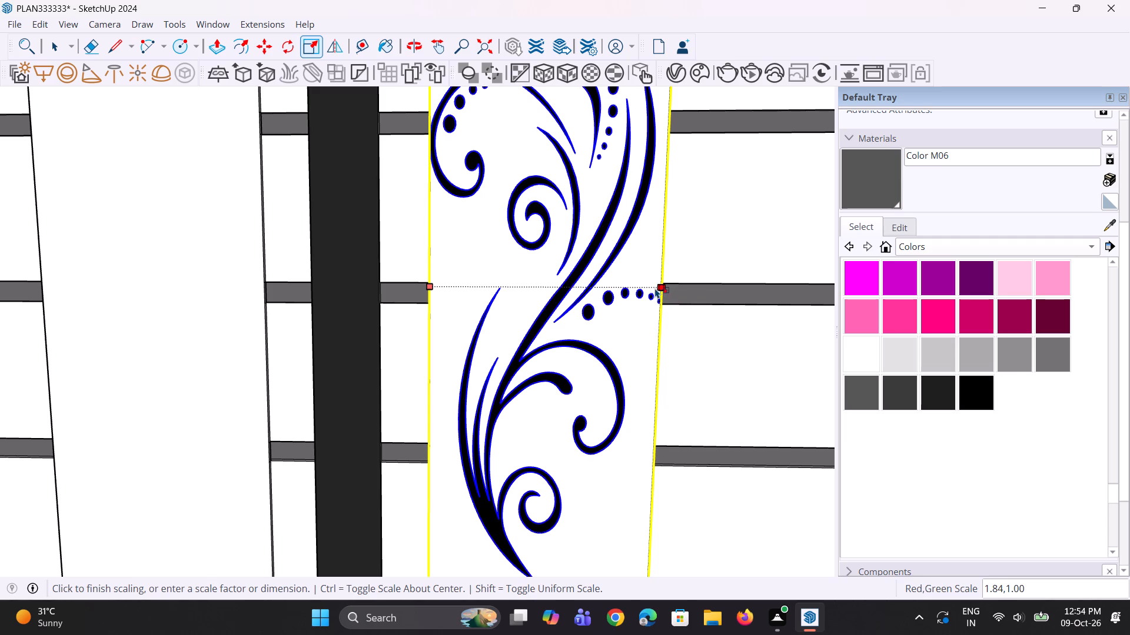
pyautogui.click(653, 288)
pyautogui.scroll(-7, 547, 377)
pyautogui.press('space')
pyautogui.scroll(-3, 510, 389)
pyautogui.press('space')
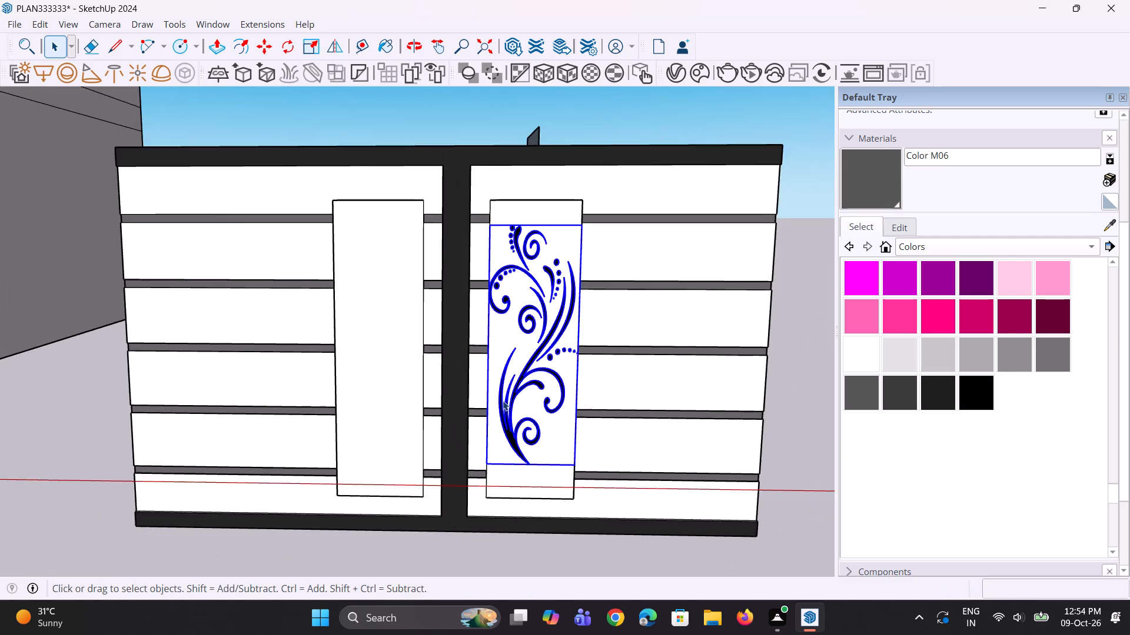
pyautogui.scroll(-4, 497, 407)
pyautogui.click(757, 340)
# Copy the scroll ornament about 3' 1 1/2" sideways by its lower left corner onto the left leaf's raised panel.
pyautogui.click(520, 385)
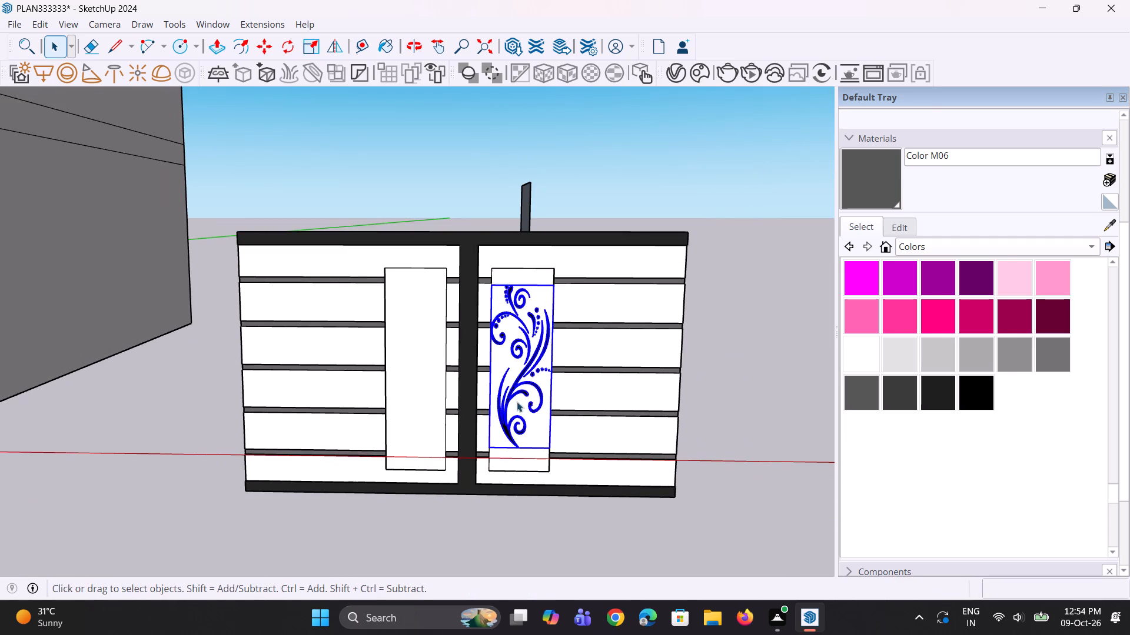
pyautogui.scroll(2, 501, 438)
pyautogui.press('m')
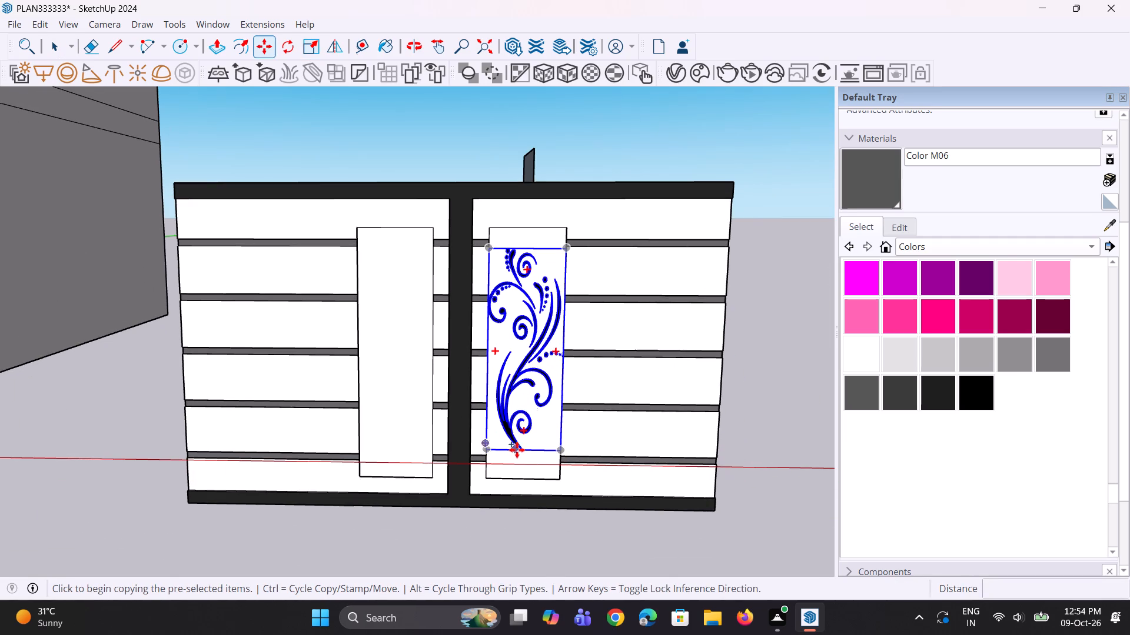
pyautogui.click(486, 452)
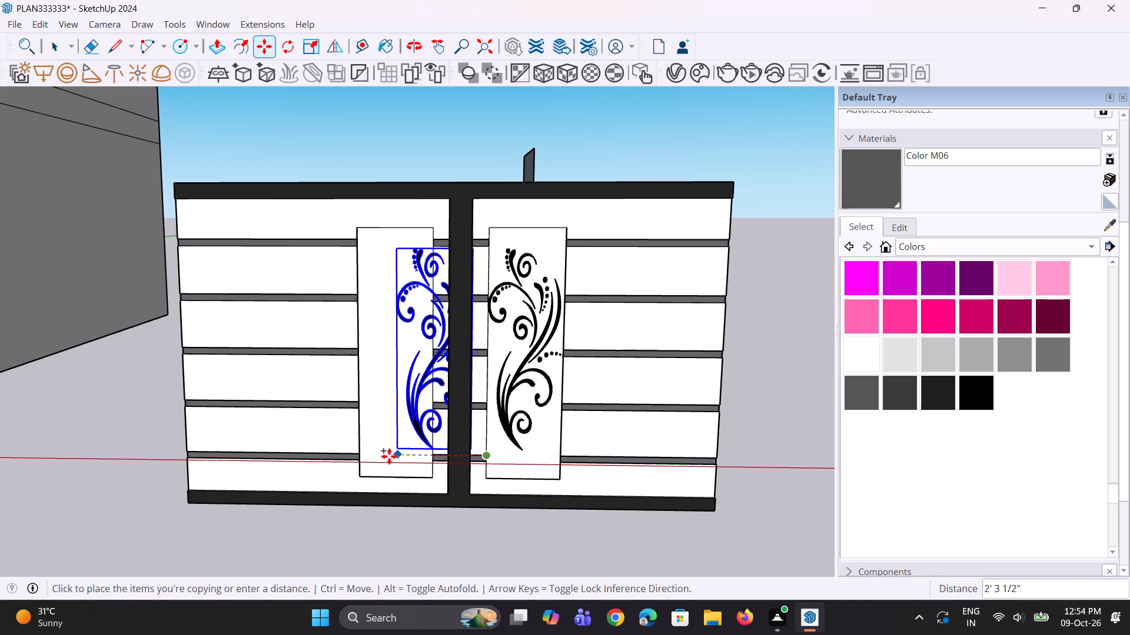
pyautogui.click(359, 454)
pyautogui.press('space')
pyautogui.press('space')
pyautogui.click(709, 149)
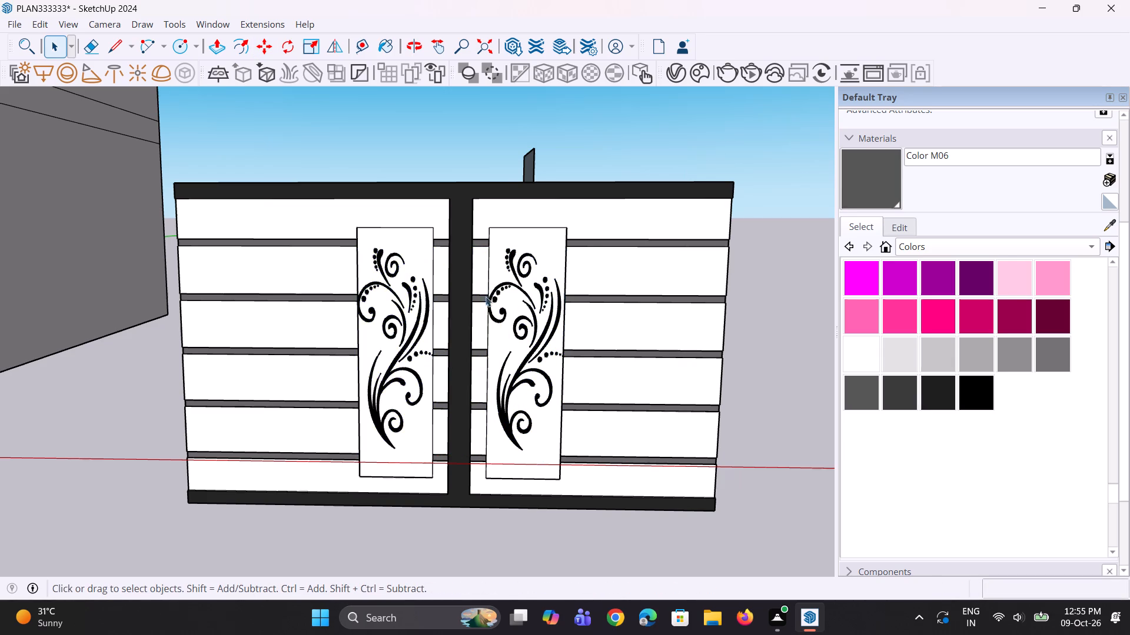
# Move the separate thin upright panel behind the gate about 19' 4 1/4" away, clear of the gate's right end.
pyautogui.scroll(-3, 473, 315)
pyautogui.moveTo(455, 377); pyautogui.dragTo(452, 360, button='middle')
pyautogui.scroll(-7, 458, 380)
pyautogui.moveTo(439, 480); pyautogui.dragTo(434, 504, button='middle')
pyautogui.scroll(-3, 426, 412)
pyautogui.moveTo(423, 441); pyautogui.dragTo(418, 517, button='middle')
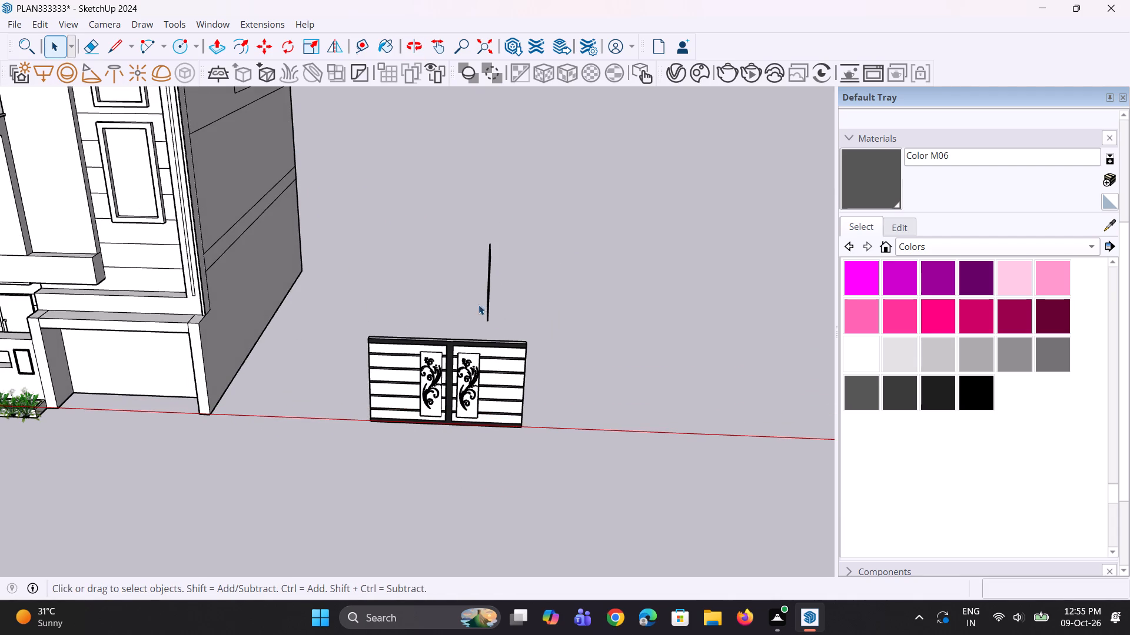
pyautogui.click(490, 296)
pyautogui.press('m')
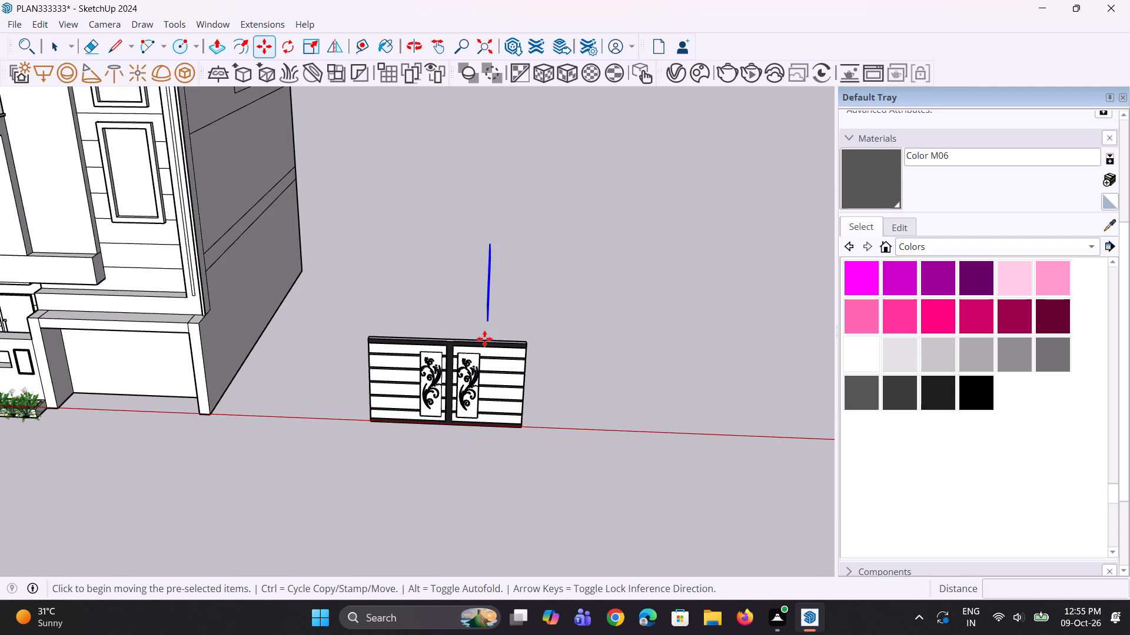
pyautogui.click(483, 315)
pyautogui.click(680, 329)
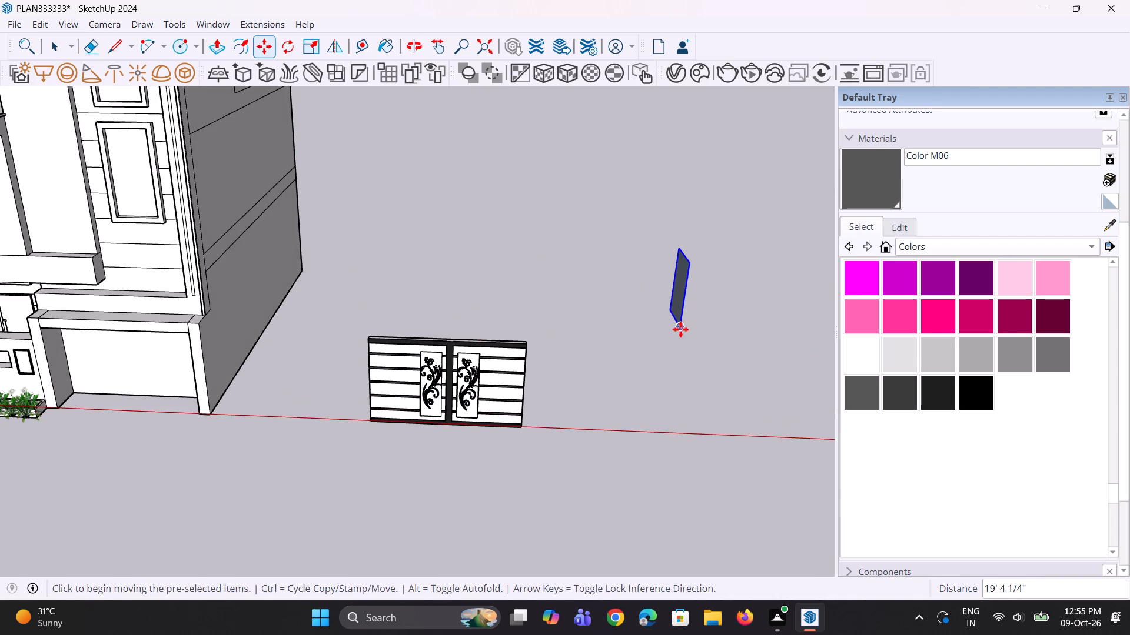
pyautogui.moveTo(486, 447); pyautogui.dragTo(483, 400, button='middle')
pyautogui.press('space')
pyautogui.press('space')
# Choose Wood Bamboo from the Wood materials and paint the right gate leaf's lower three planks, plus the second plank's narrow inner strip.
pyautogui.moveTo(394, 473); pyautogui.dragTo(401, 443, button='middle')
pyautogui.scroll(-4, 410, 437)
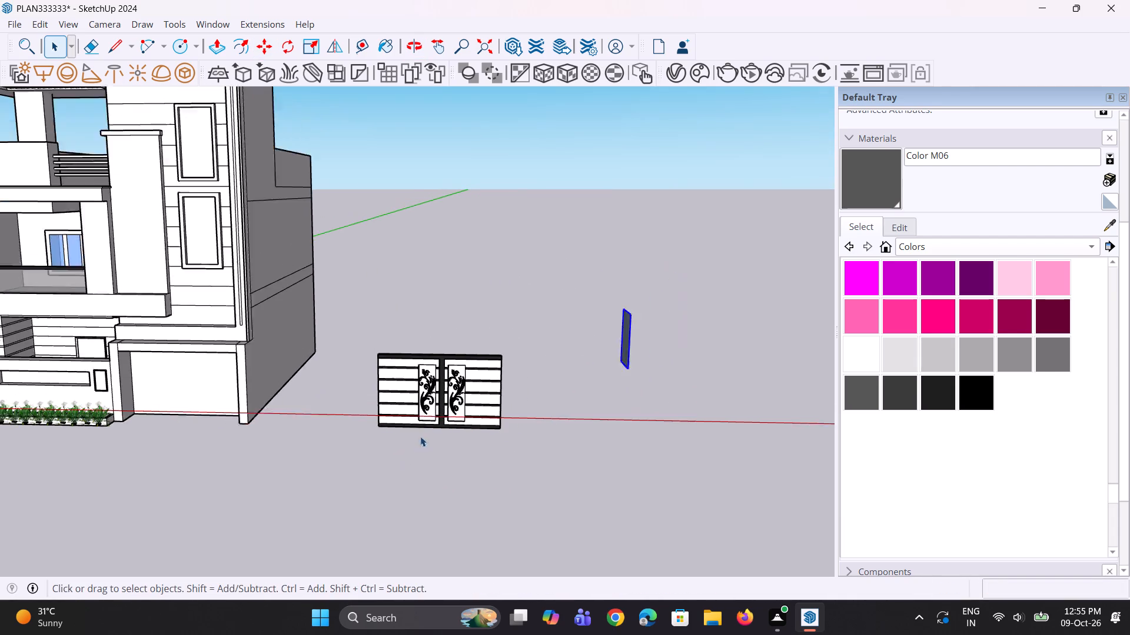
pyautogui.rightClick(938, 258)
pyautogui.scroll(2, 944, 366)
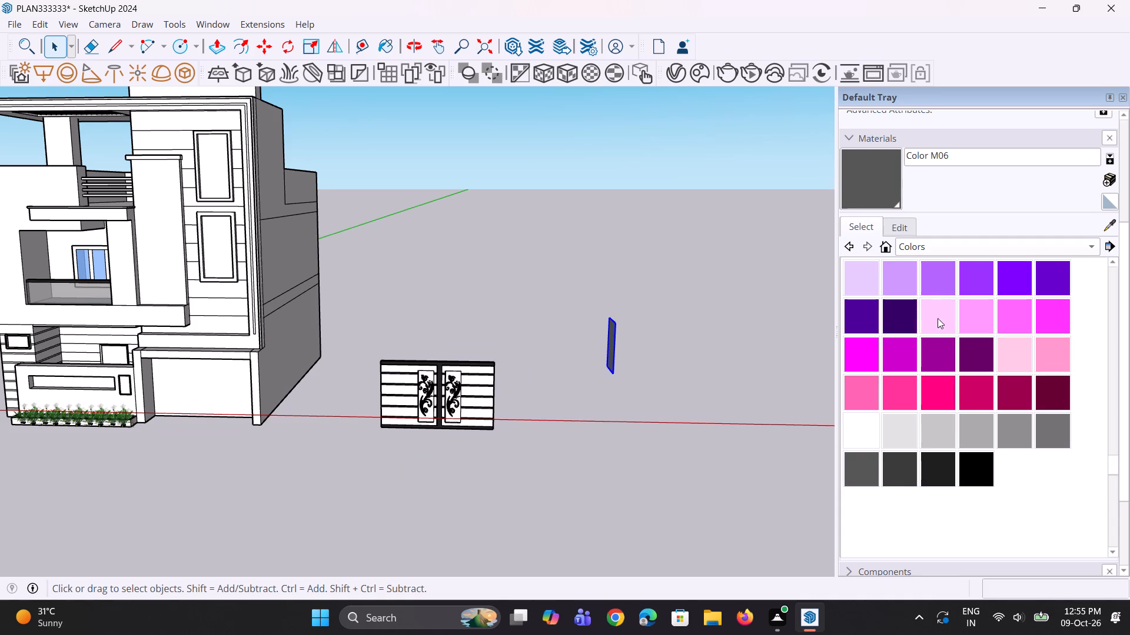
pyautogui.click(939, 253)
pyautogui.click(945, 404)
pyautogui.click(953, 251)
pyautogui.click(926, 396)
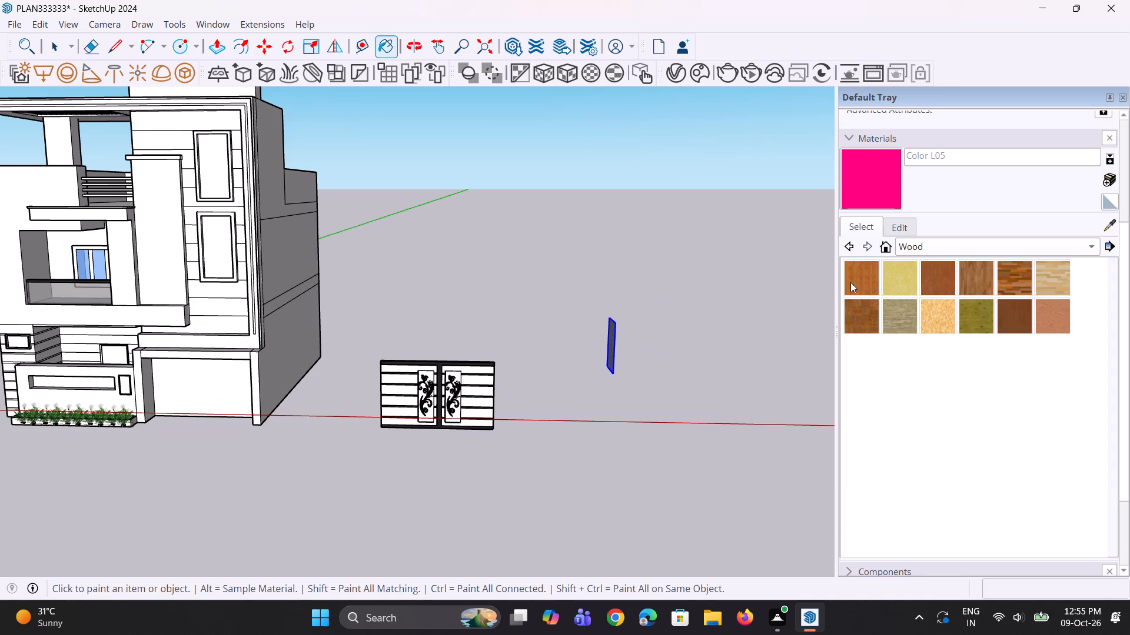
pyautogui.click(850, 282)
pyautogui.scroll(6, 391, 499)
pyautogui.scroll(2, 477, 435)
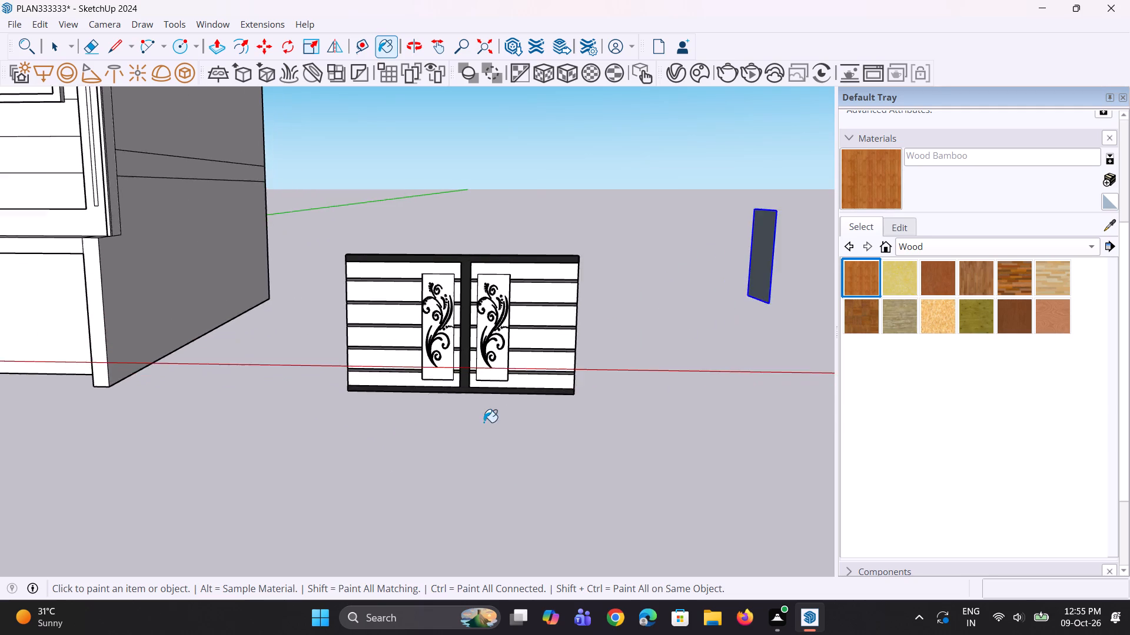
pyautogui.scroll(3, 484, 422)
pyautogui.click(534, 380)
pyautogui.click(544, 352)
pyautogui.click(570, 325)
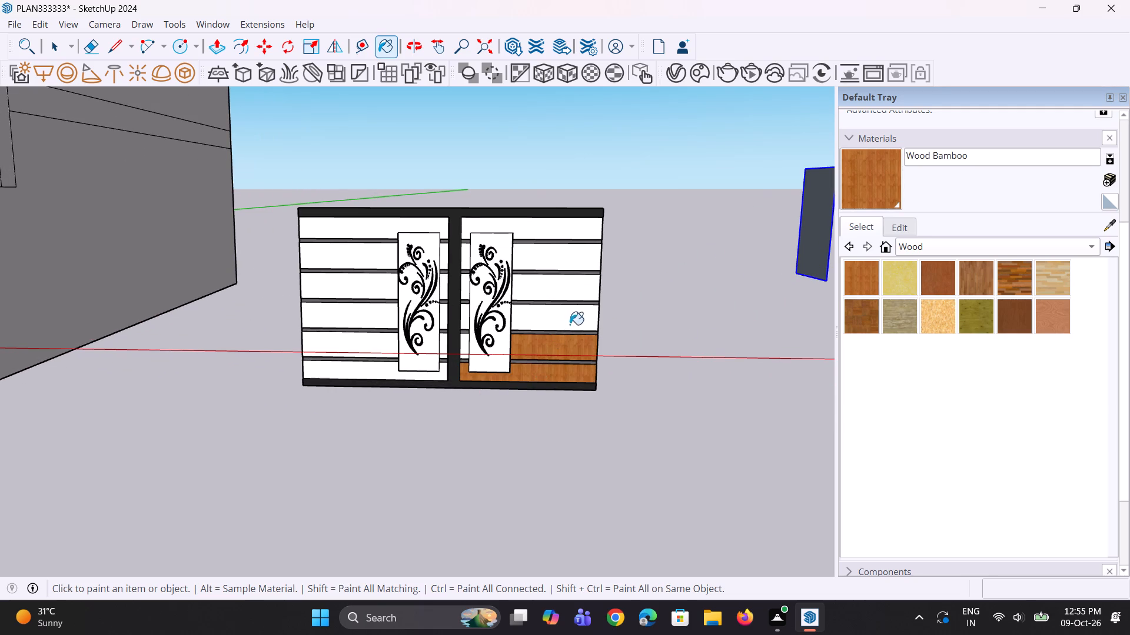
pyautogui.click(464, 351)
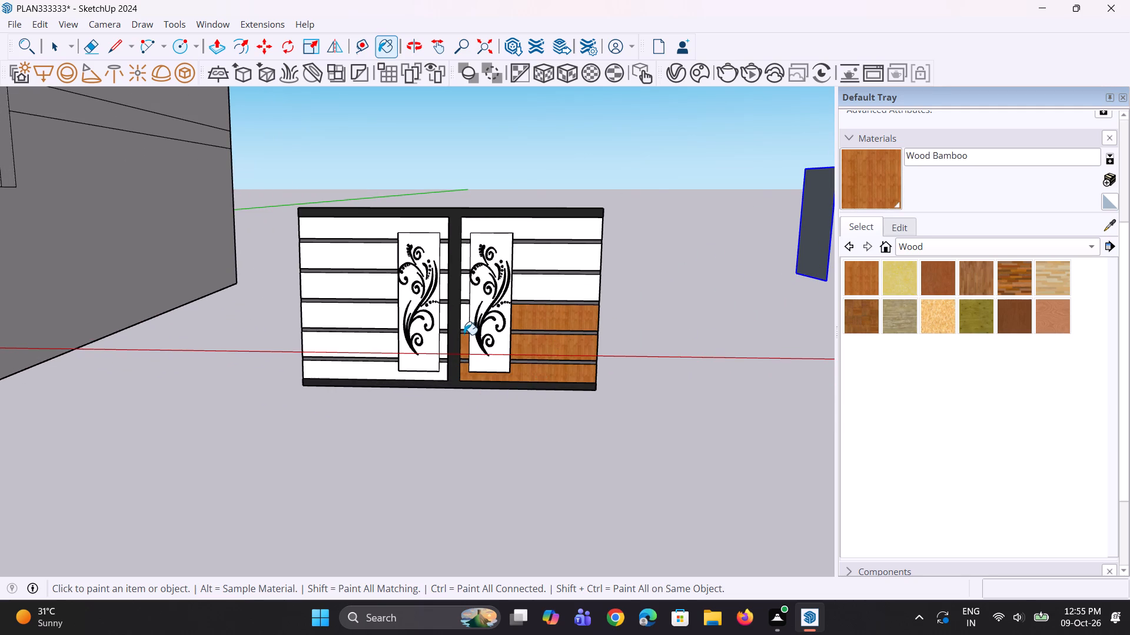
# Paint the right gate leaf's remaining upper planks and narrow inner strips in Wood Bamboo.
pyautogui.scroll(3, 464, 333)
pyautogui.click(467, 323)
pyautogui.click(464, 278)
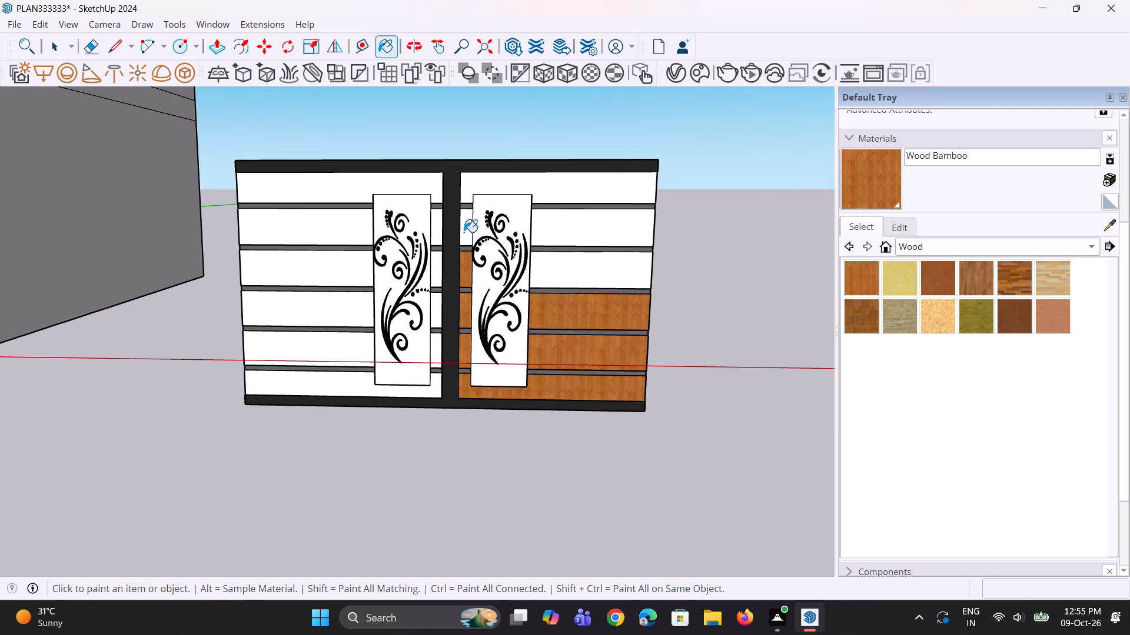
pyautogui.click(466, 232)
pyautogui.click(467, 194)
pyautogui.click(571, 229)
pyautogui.click(577, 270)
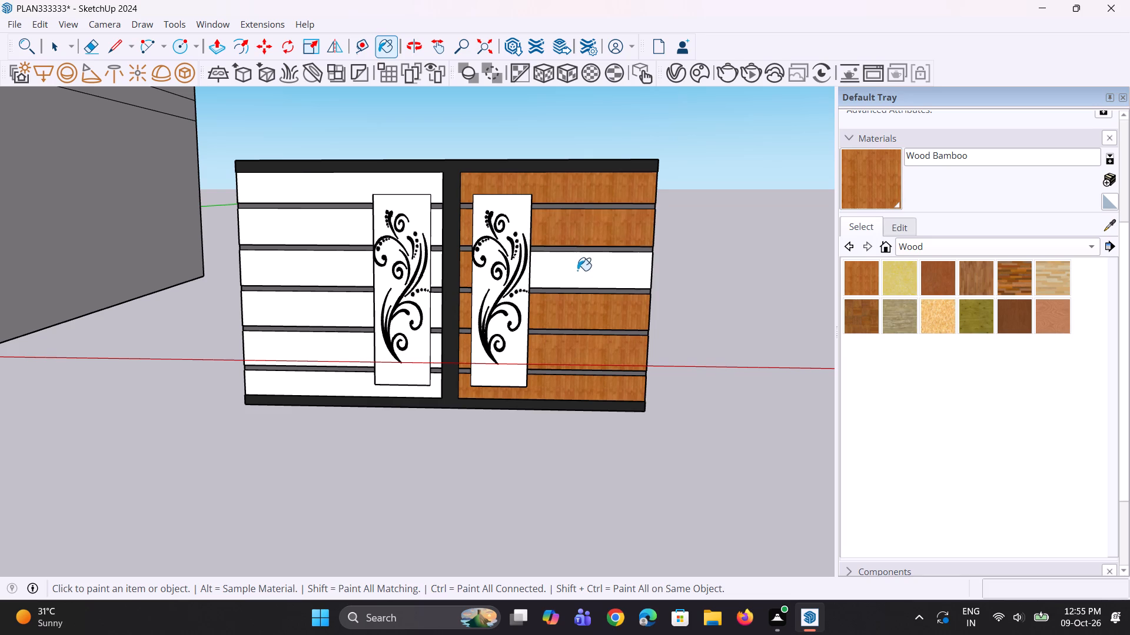
# Paint all six planks of the left gate leaf in Wood Bamboo, outward of its raised panel.
pyautogui.scroll(-3, 608, 320)
pyautogui.scroll(2, 402, 249)
pyautogui.click(398, 218)
pyautogui.click(395, 240)
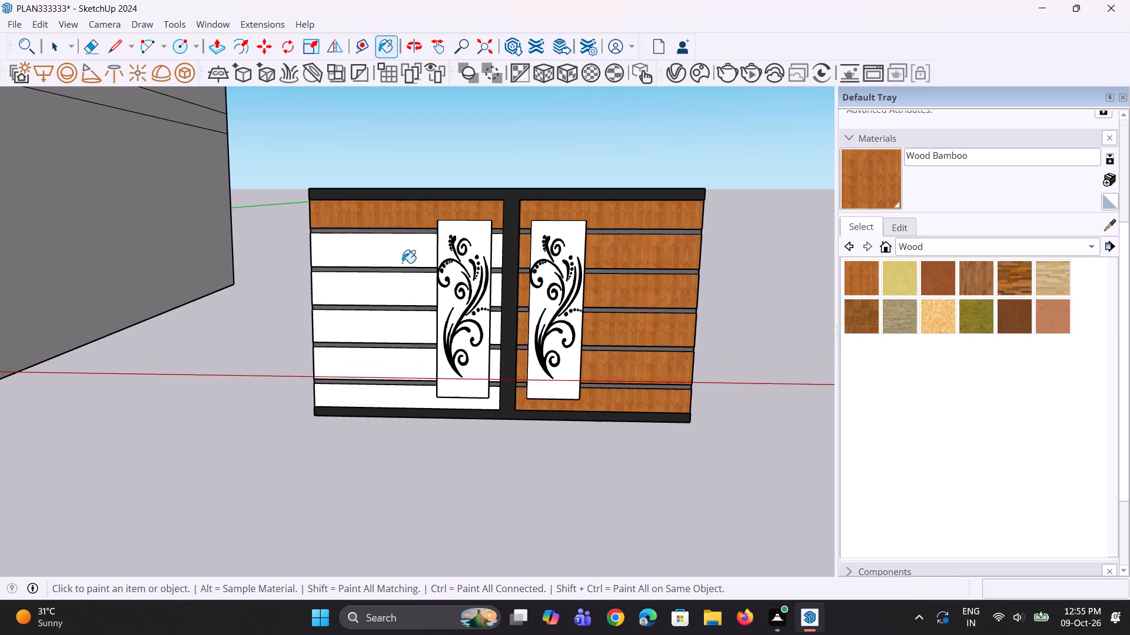
pyautogui.click(405, 285)
pyautogui.click(406, 343)
pyautogui.click(415, 336)
pyautogui.click(415, 362)
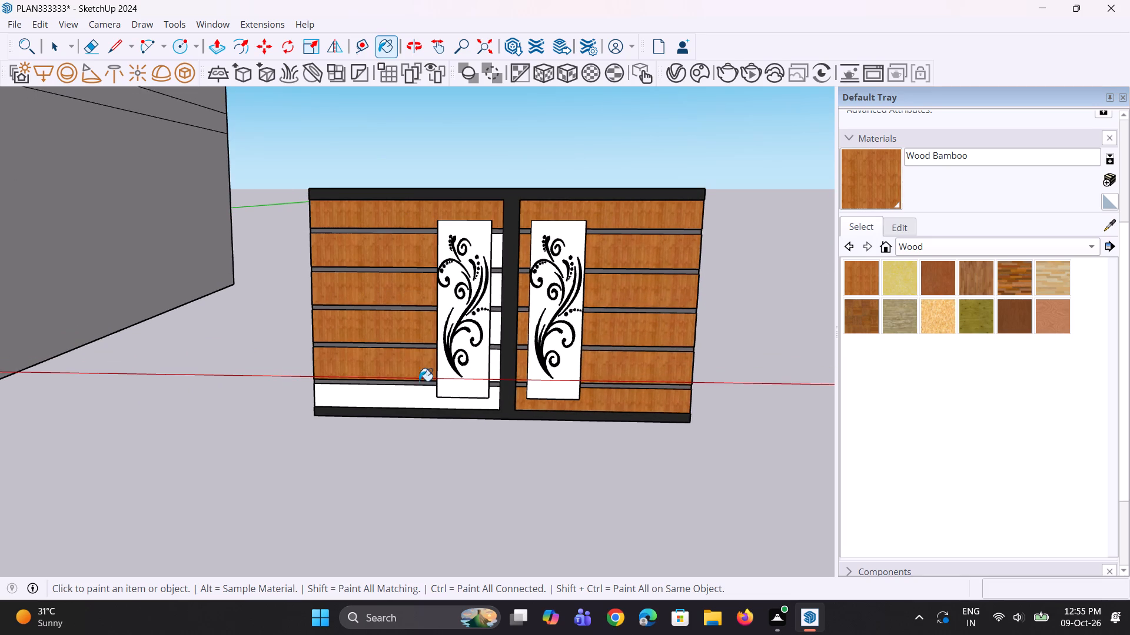
pyautogui.click(422, 399)
# Paint the narrow plank strips between the left leaf's raised panel and the central post in Wood Bamboo.
pyautogui.scroll(-3, 442, 394)
pyautogui.scroll(6, 496, 366)
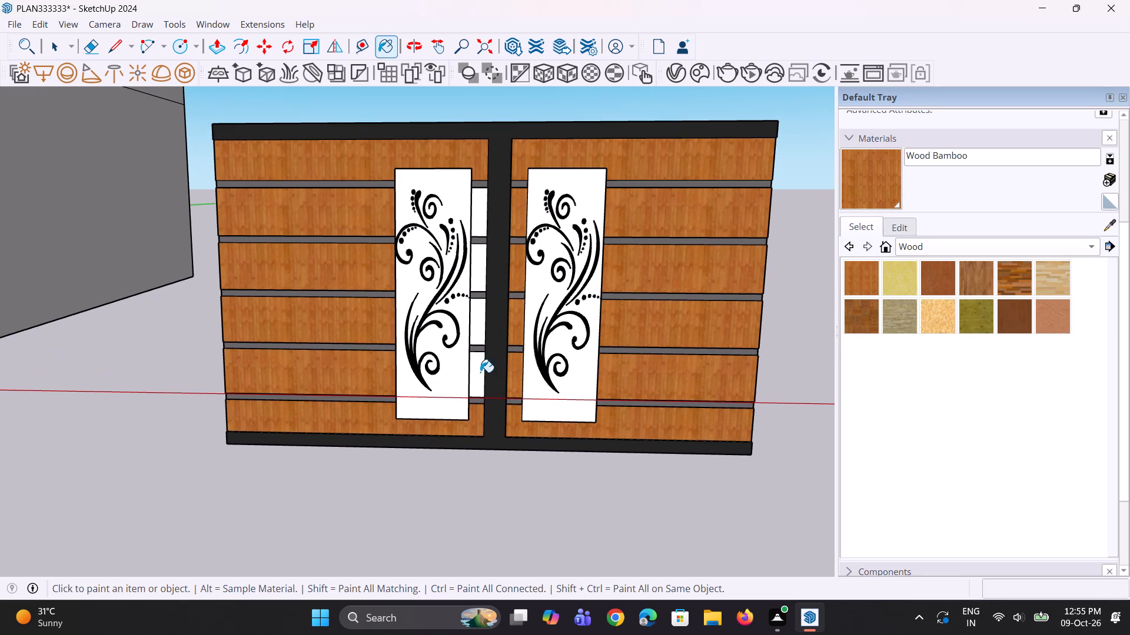
pyautogui.click(478, 372)
pyautogui.scroll(2, 475, 350)
pyautogui.click(475, 342)
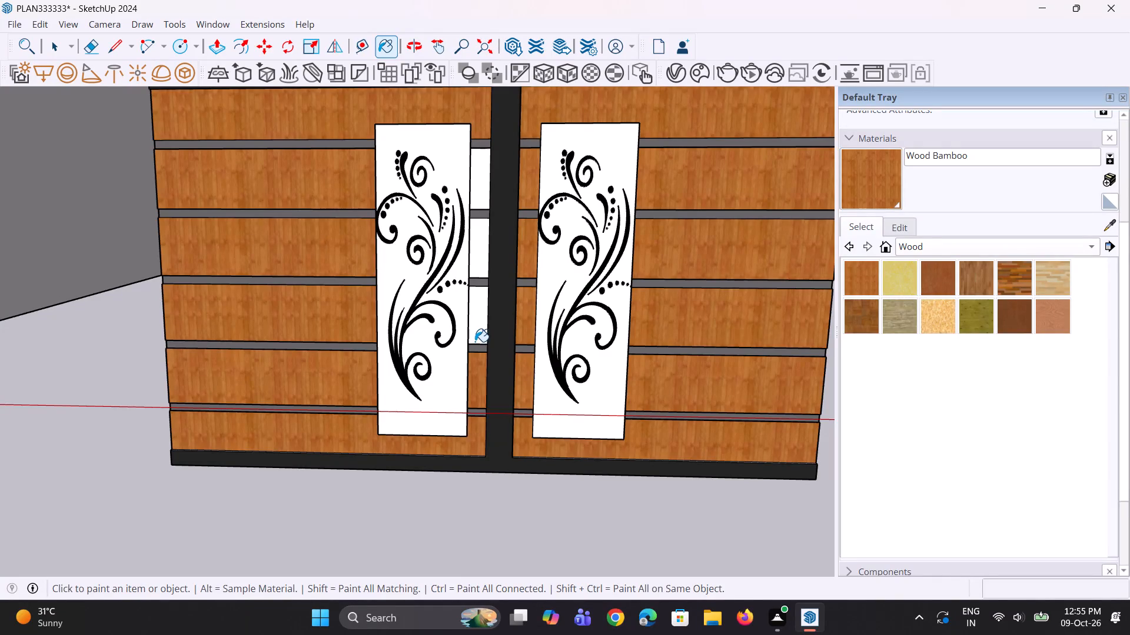
pyautogui.click(473, 273)
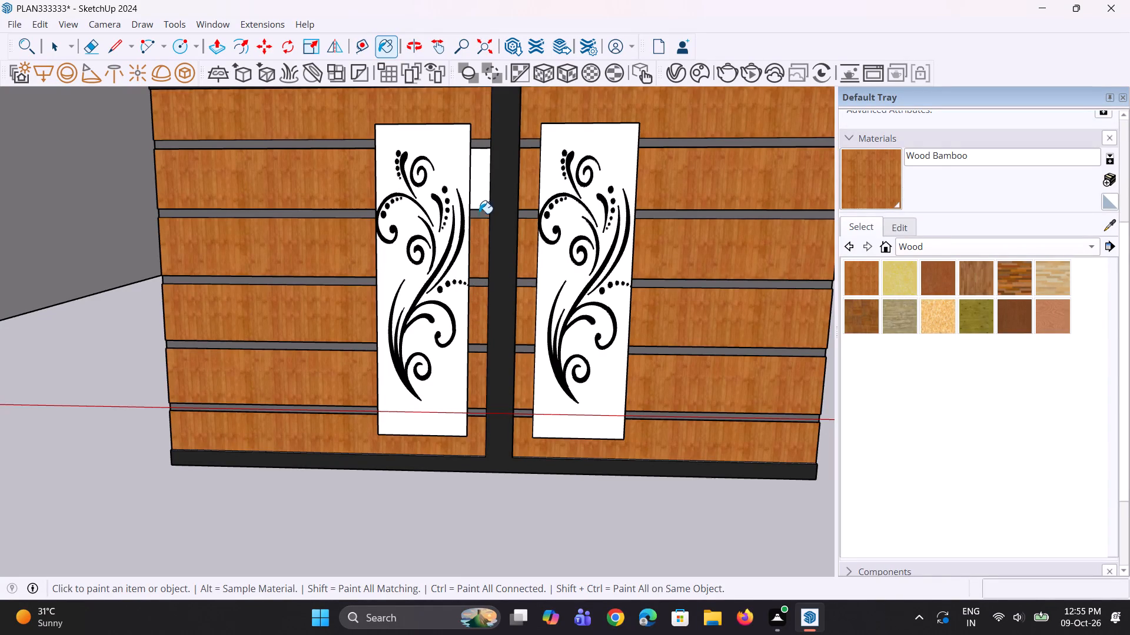
pyautogui.click(479, 199)
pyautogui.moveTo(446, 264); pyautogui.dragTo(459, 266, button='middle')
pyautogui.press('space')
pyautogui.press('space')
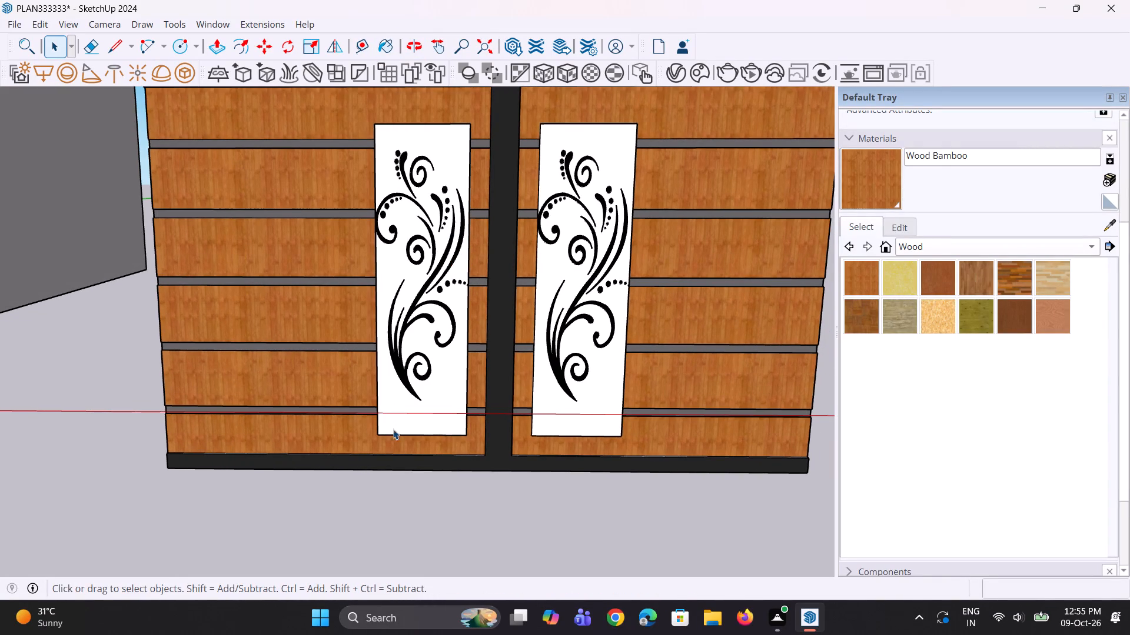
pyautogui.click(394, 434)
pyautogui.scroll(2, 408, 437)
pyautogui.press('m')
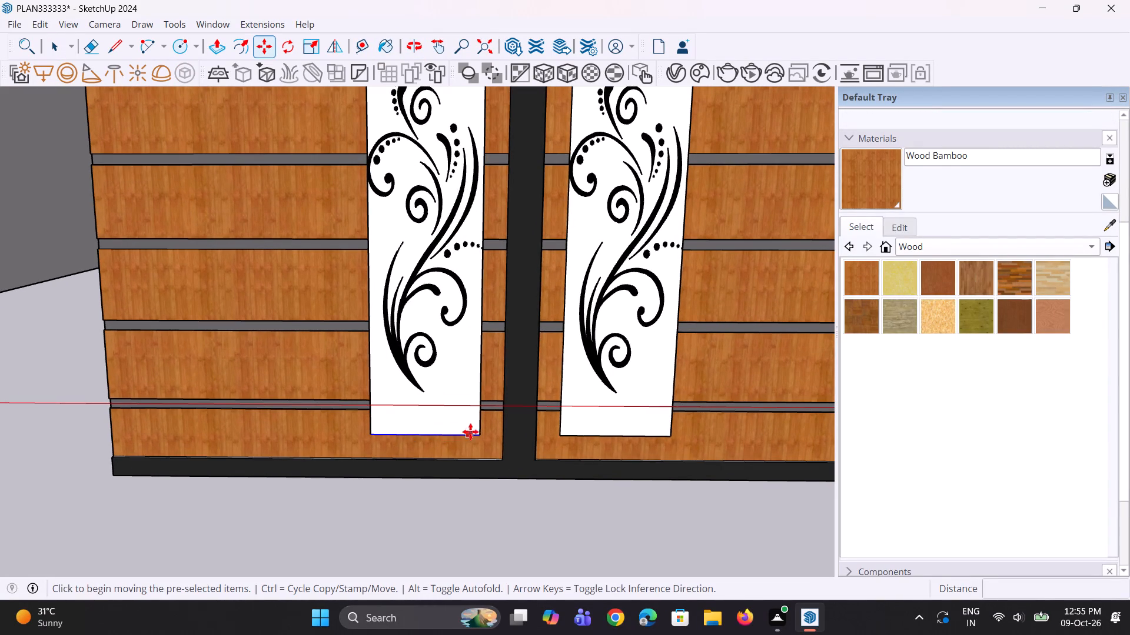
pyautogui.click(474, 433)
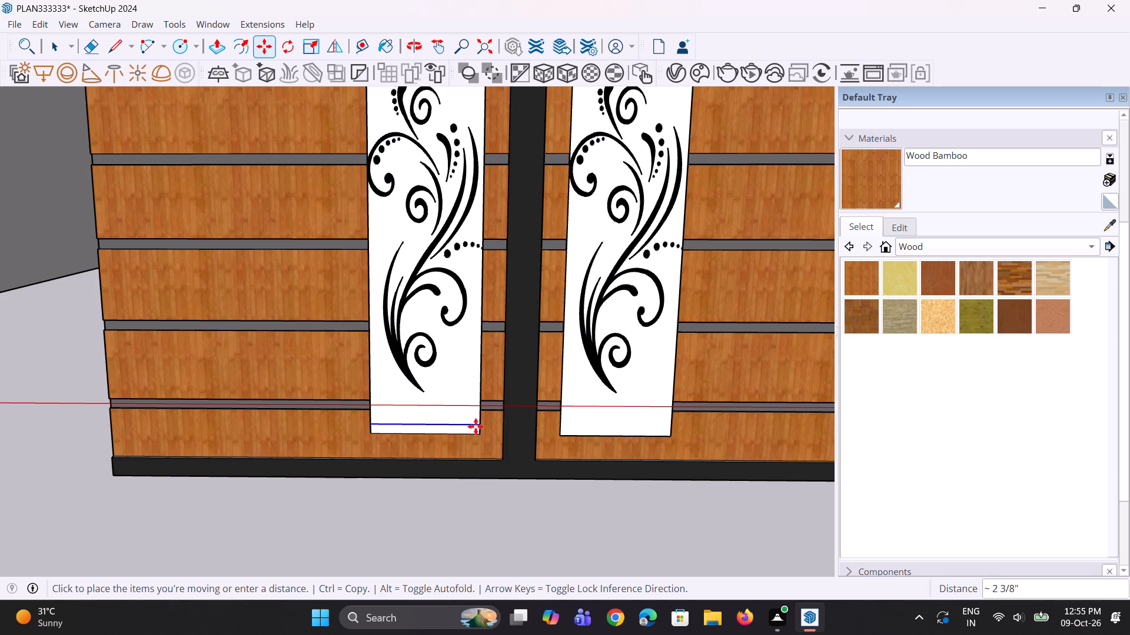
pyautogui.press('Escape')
# Push the underside of the left leaf's raised panel up about 4 7/8" to the lowest plank groove.
pyautogui.moveTo(470, 452); pyautogui.dragTo(694, 382, button='middle')
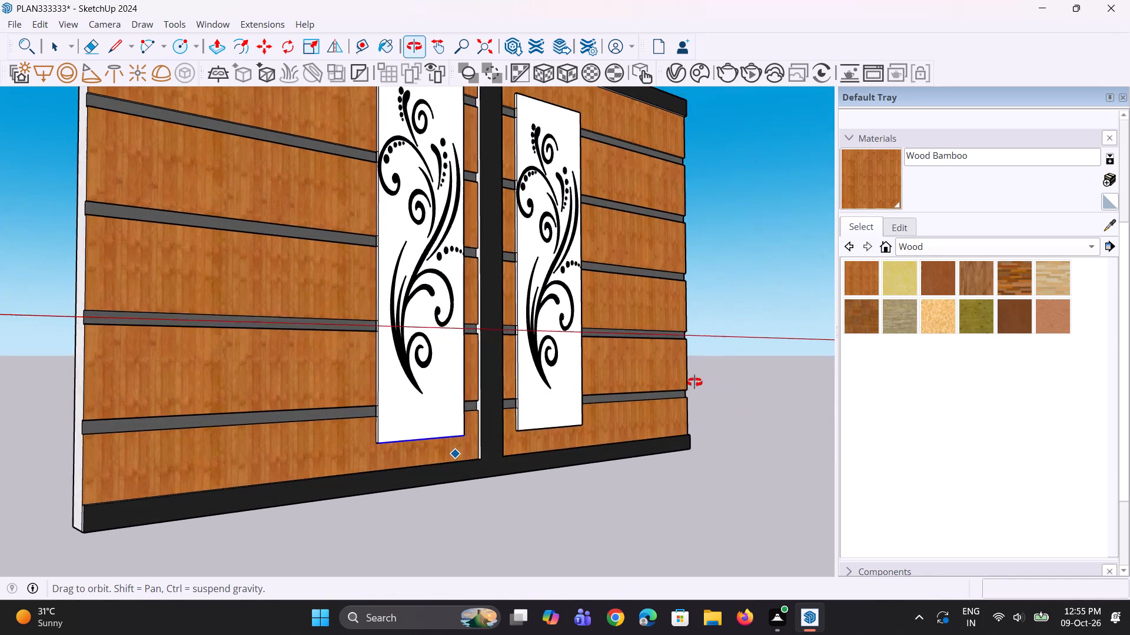
pyautogui.moveTo(694, 382); pyautogui.dragTo(696, 382, button='middle')
pyautogui.scroll(2, 418, 439)
pyautogui.scroll(2, 363, 464)
pyautogui.moveTo(364, 463); pyautogui.dragTo(355, 370, button='middle')
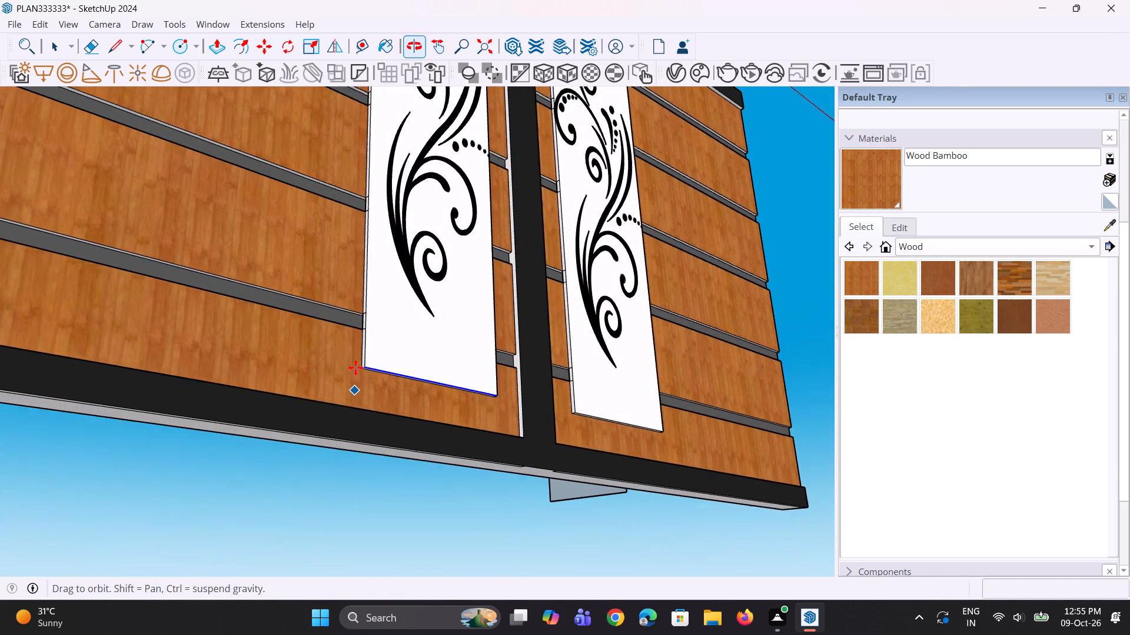
pyautogui.press('space')
pyautogui.scroll(3, 377, 373)
pyautogui.moveTo(379, 380); pyautogui.dragTo(379, 339, button='middle')
pyautogui.scroll(5, 379, 339)
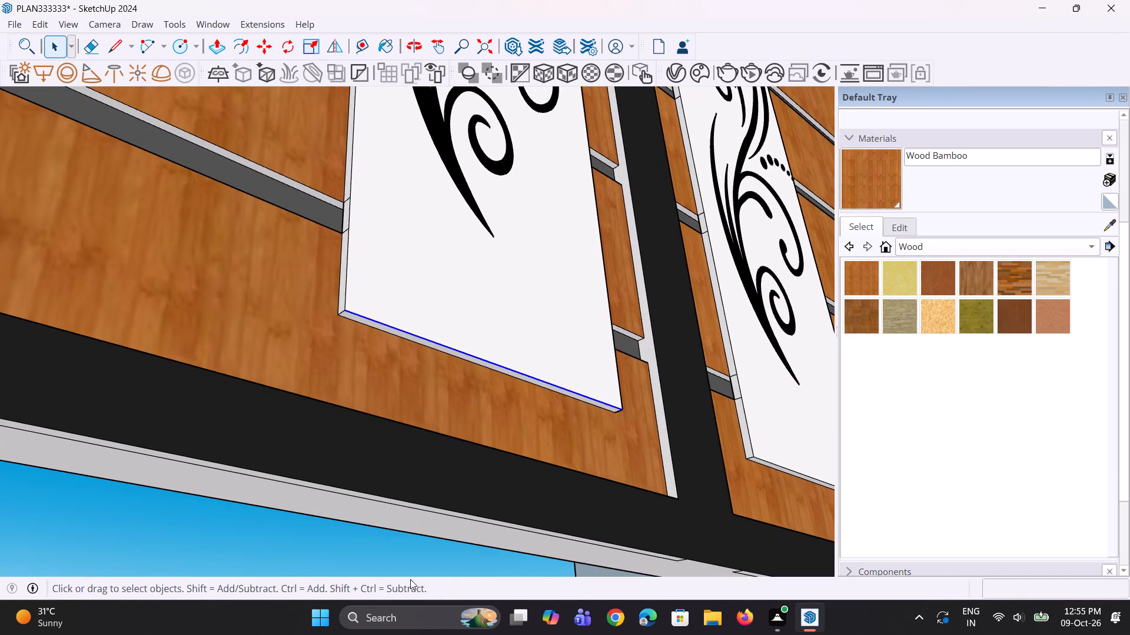
pyautogui.click(408, 554)
pyautogui.press('p')
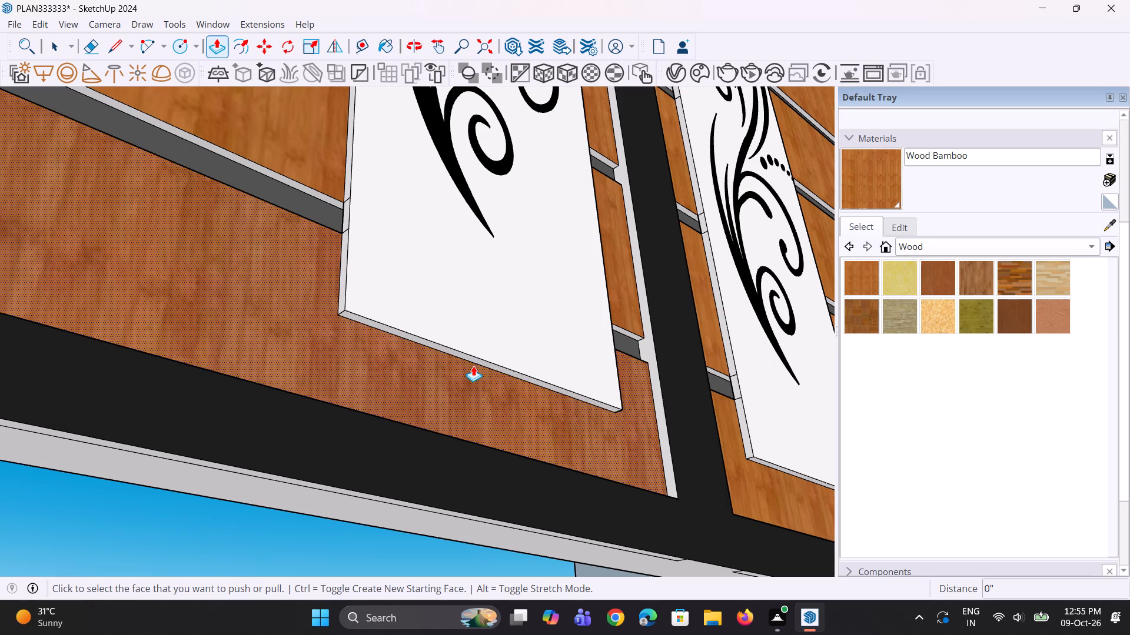
pyautogui.click(476, 362)
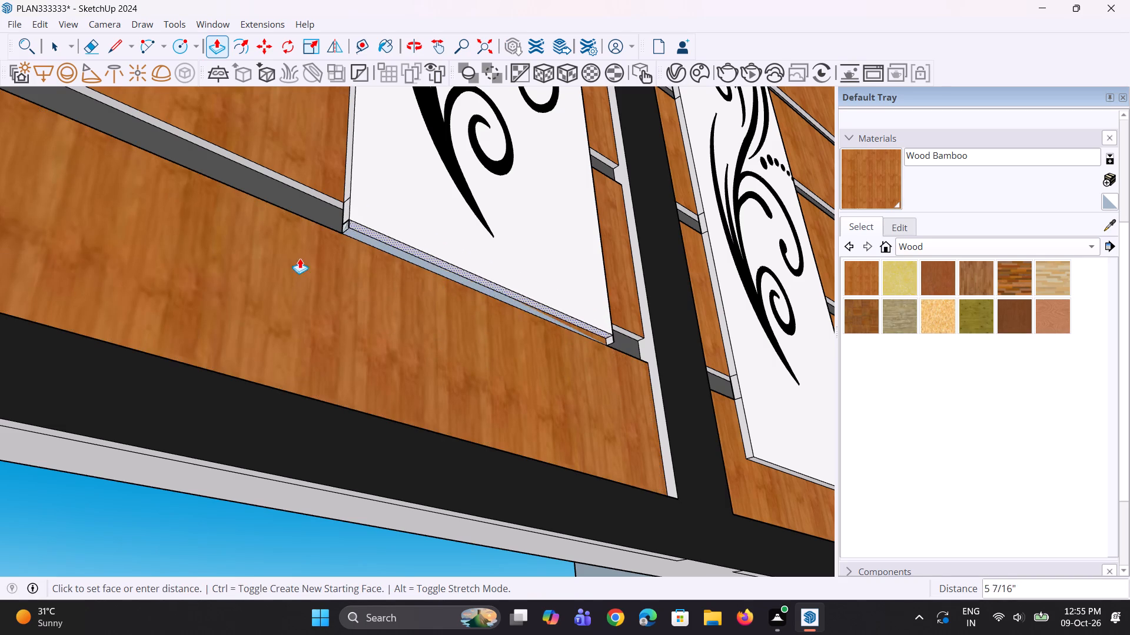
pyautogui.click(317, 226)
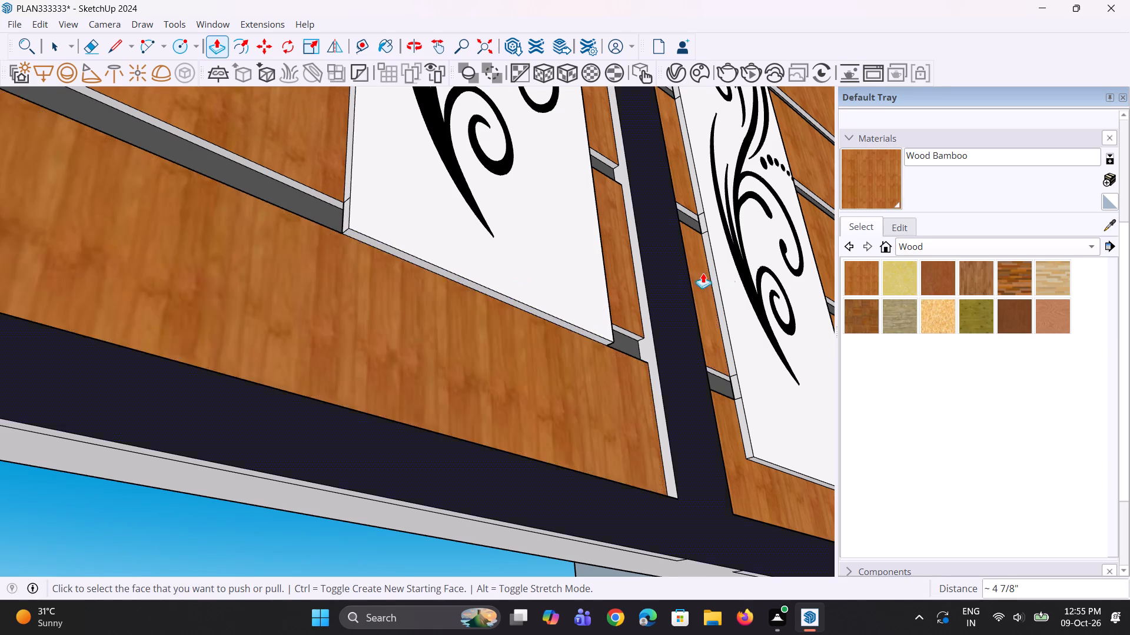
# Erase the stray seam line across the inner side face of the right leaf's raised panel, near its bottom.
pyautogui.scroll(-4, 632, 313)
pyautogui.moveTo(534, 408); pyautogui.dragTo(536, 425, button='middle')
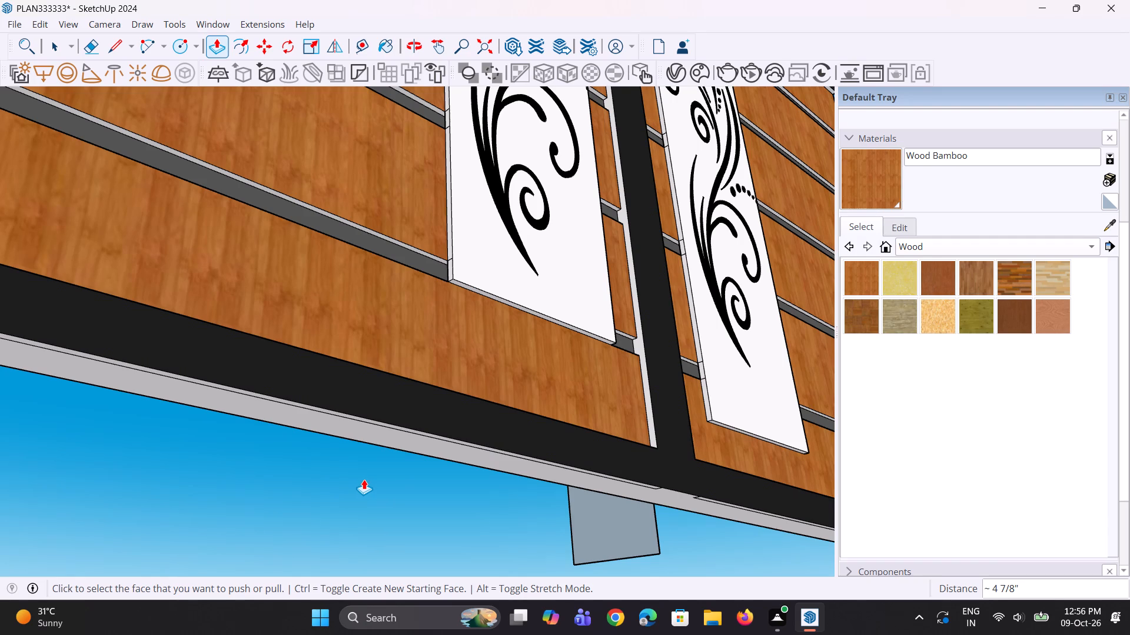
pyautogui.scroll(-3, 338, 492)
pyautogui.scroll(2, 523, 520)
pyautogui.moveTo(541, 520); pyautogui.dragTo(554, 467, button='middle')
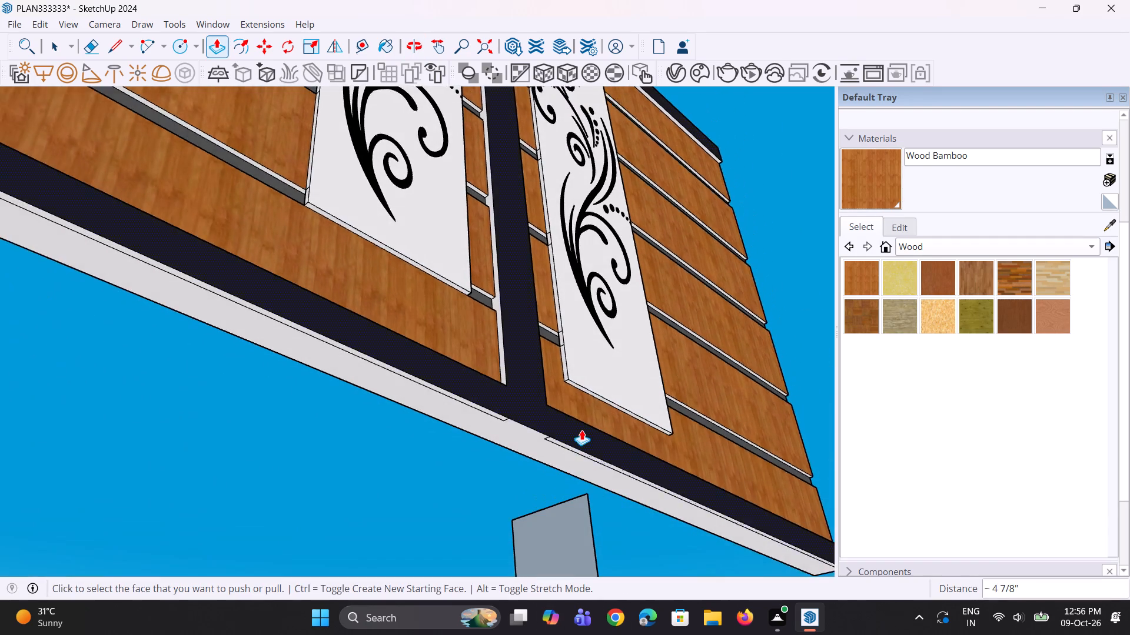
pyautogui.scroll(6, 581, 430)
pyautogui.press('e')
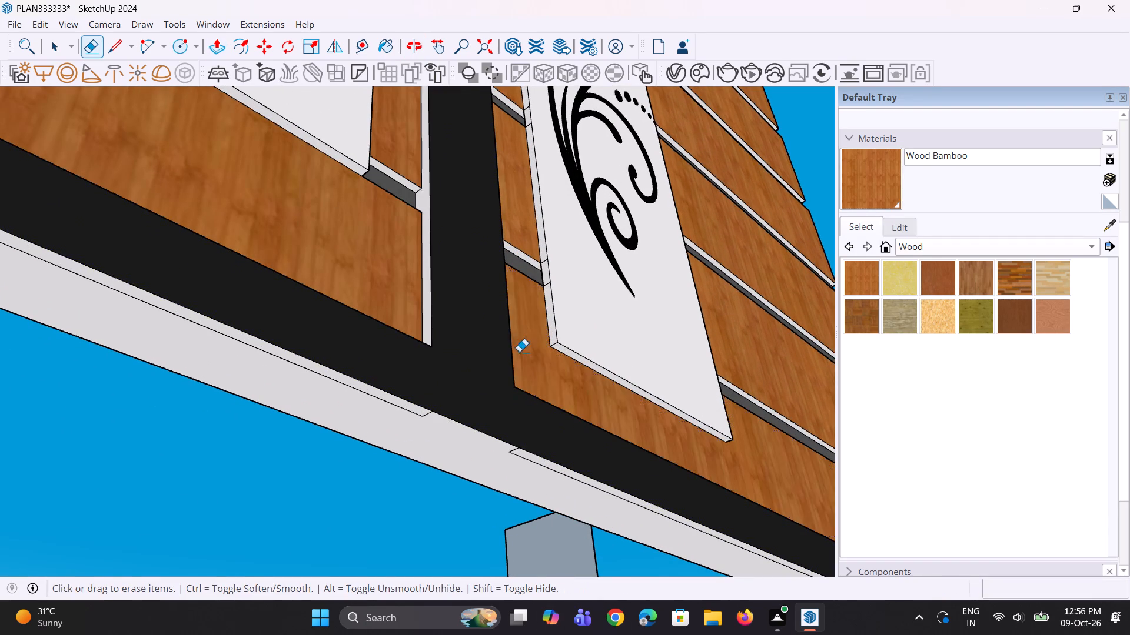
pyautogui.scroll(4, 562, 310)
pyautogui.click(545, 272)
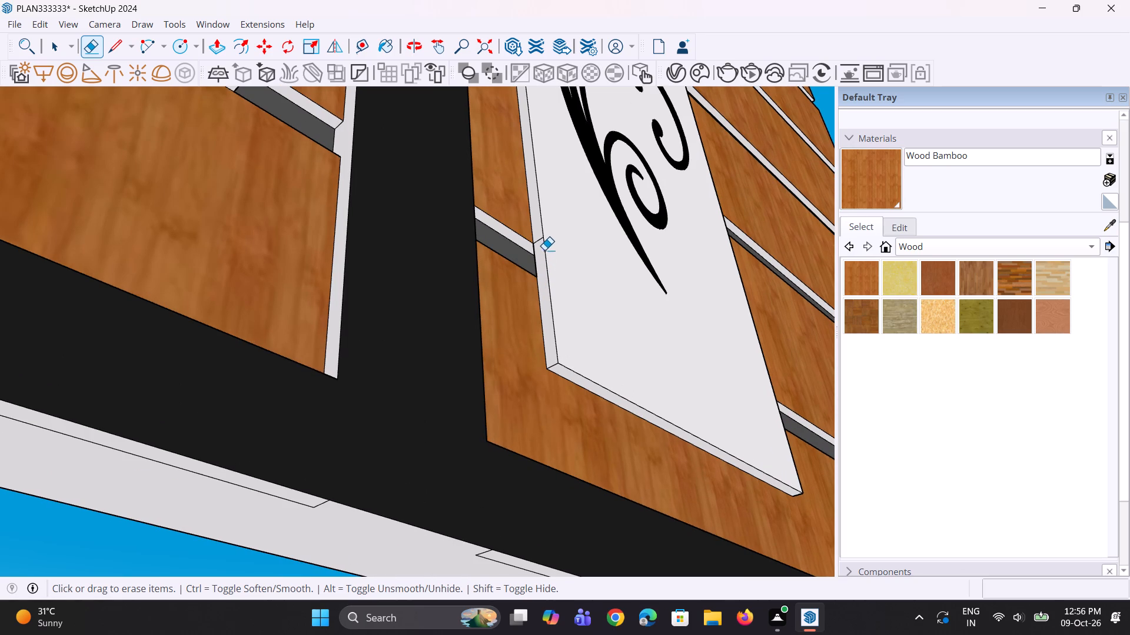
pyautogui.click(541, 241)
# Push the underside of the right leaf's raised panel up about 4 7/8" to the lowest plank groove.
pyautogui.press('p')
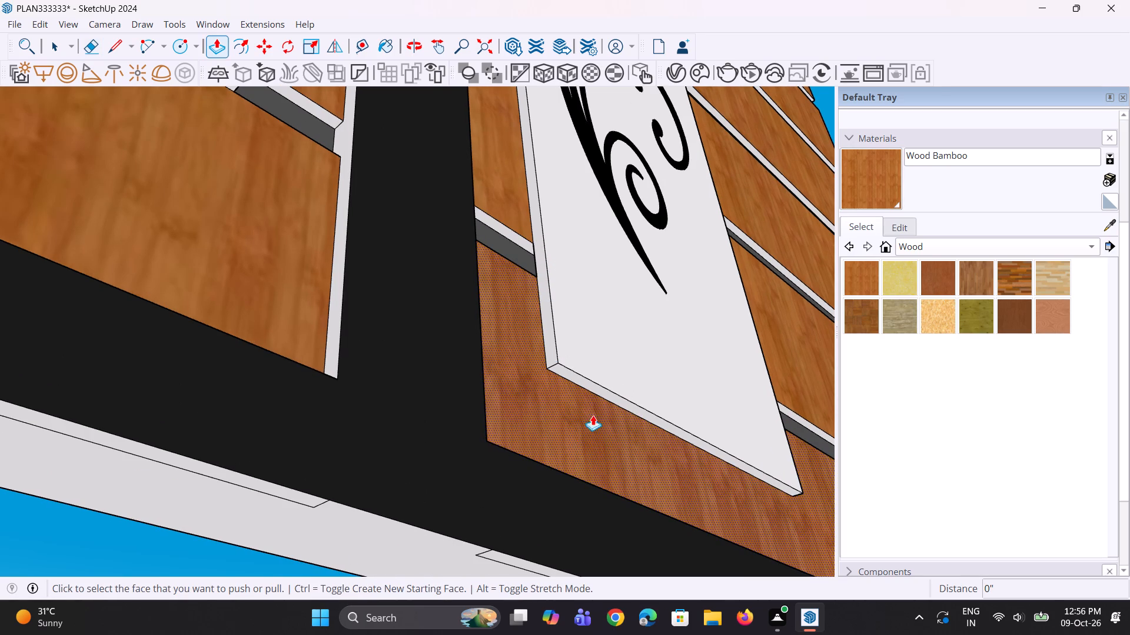
pyautogui.click(593, 388)
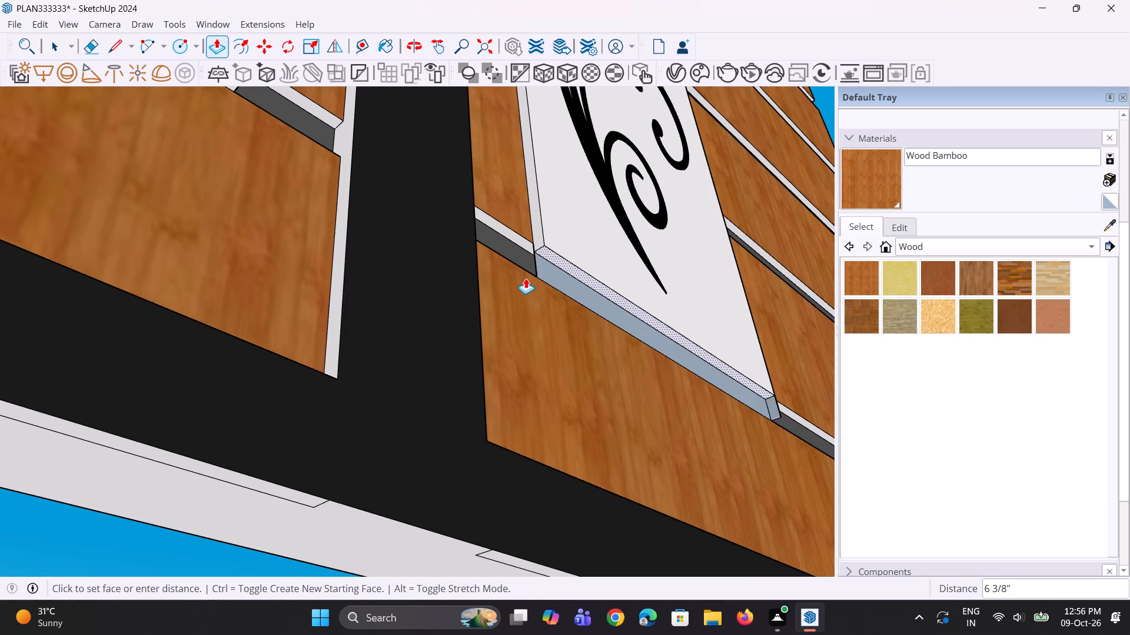
pyautogui.click(514, 264)
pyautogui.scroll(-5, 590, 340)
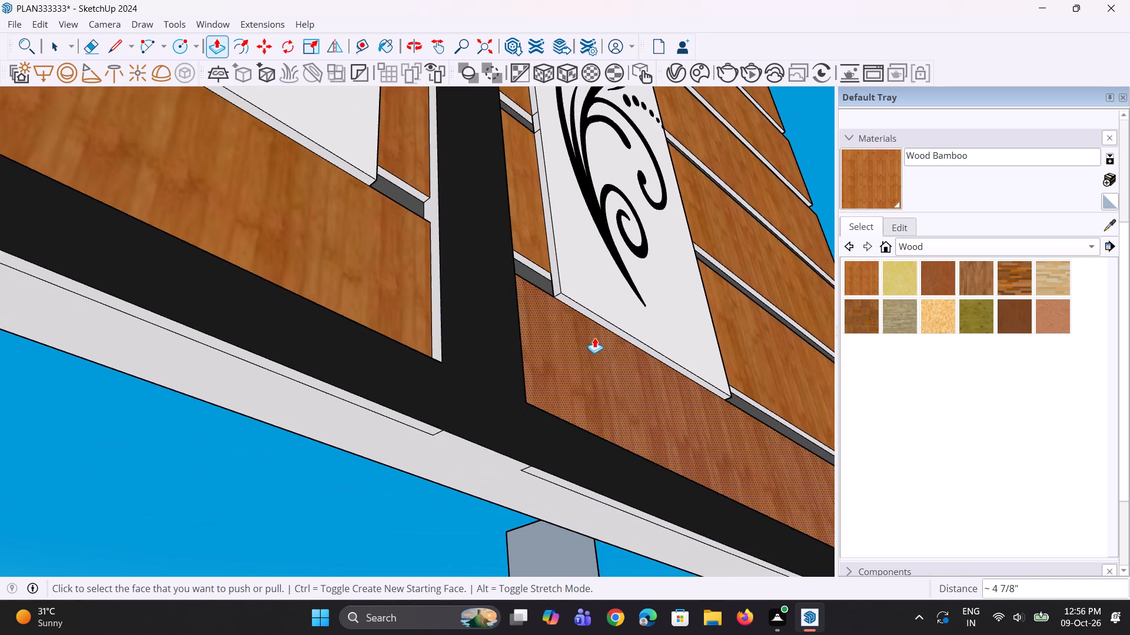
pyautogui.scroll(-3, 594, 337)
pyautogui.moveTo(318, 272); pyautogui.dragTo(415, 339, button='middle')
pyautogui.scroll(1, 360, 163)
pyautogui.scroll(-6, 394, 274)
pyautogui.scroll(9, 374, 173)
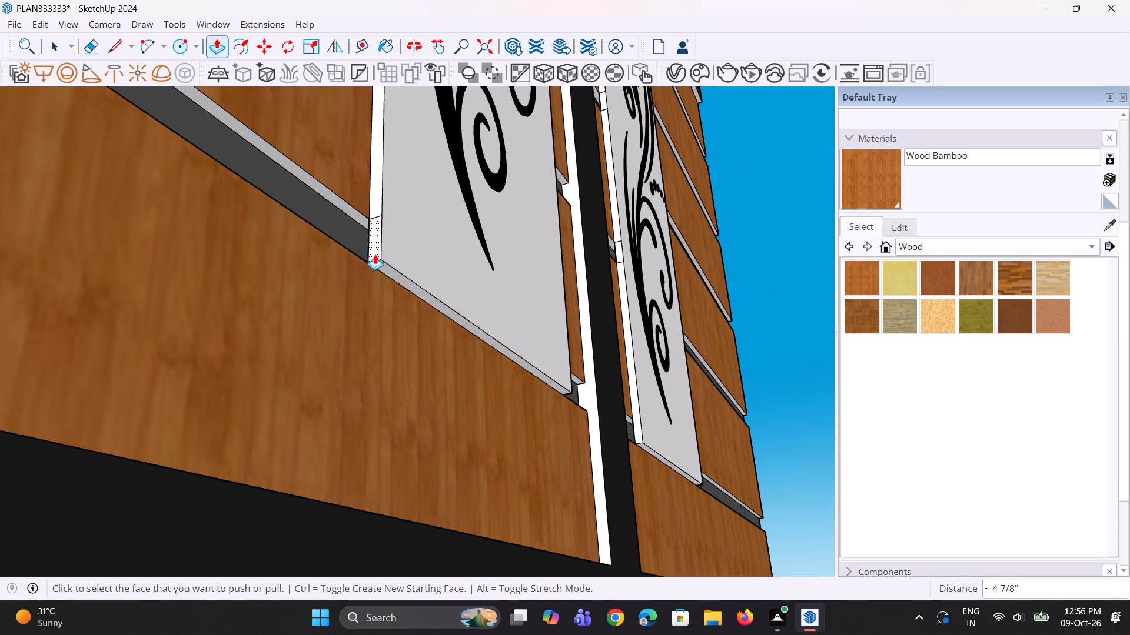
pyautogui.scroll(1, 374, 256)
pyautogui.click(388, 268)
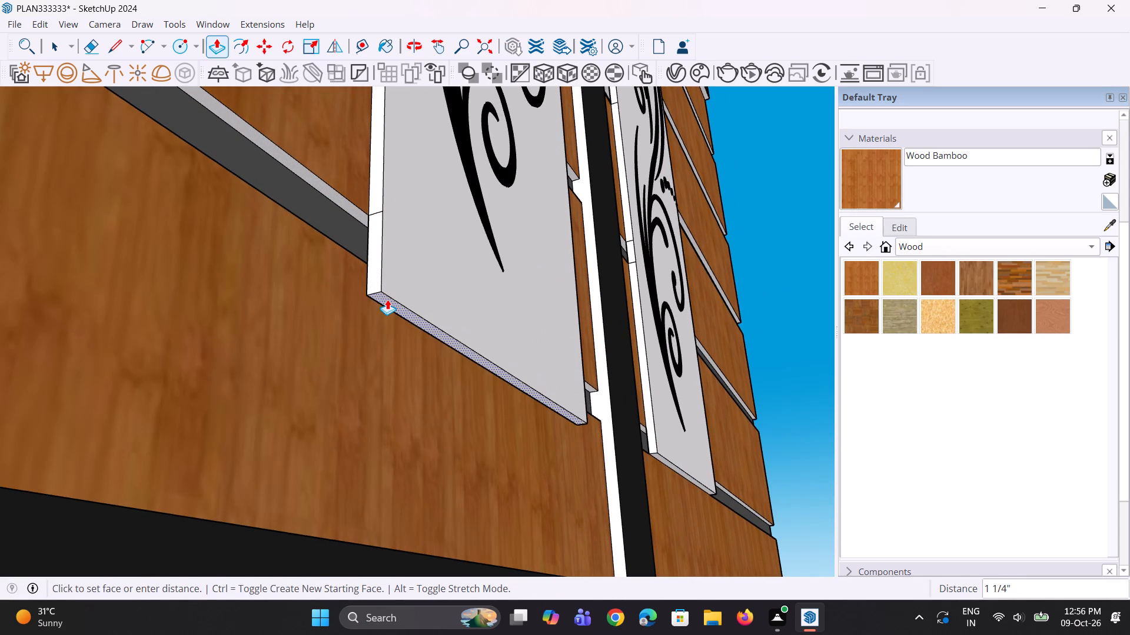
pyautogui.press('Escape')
# Erase the stray seam lines across the outer side face of the left leaf's raised panel at the lower plank grooves.
pyautogui.scroll(4, 361, 208)
pyautogui.press('e')
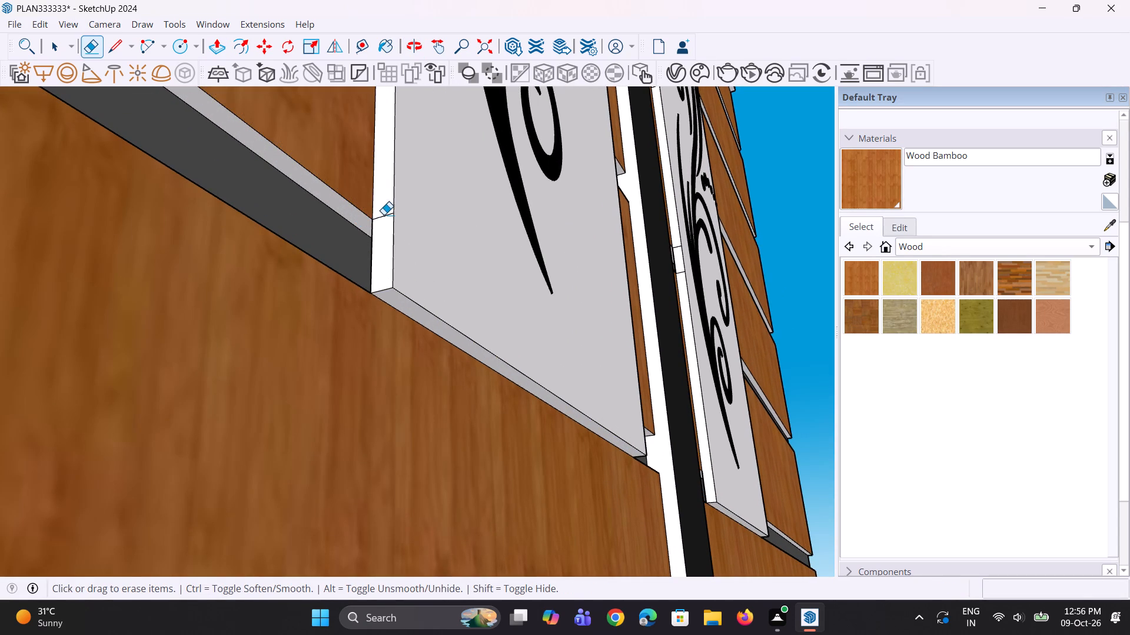
pyautogui.click(384, 215)
pyautogui.scroll(-14, 386, 315)
pyautogui.scroll(9, 395, 132)
pyautogui.click(390, 244)
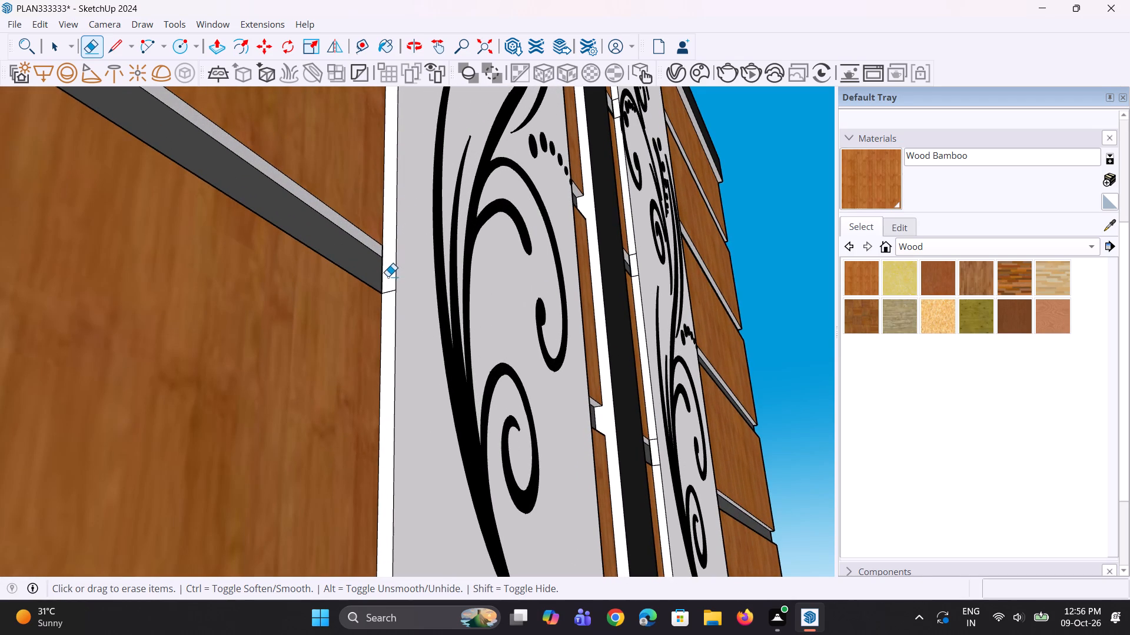
pyautogui.click(388, 289)
pyautogui.click(388, 290)
# Erase the stray seam lines across the inner side face of the right leaf's raised panel at the middle and second-lowest plank grooves.
pyautogui.scroll(9, 680, 455)
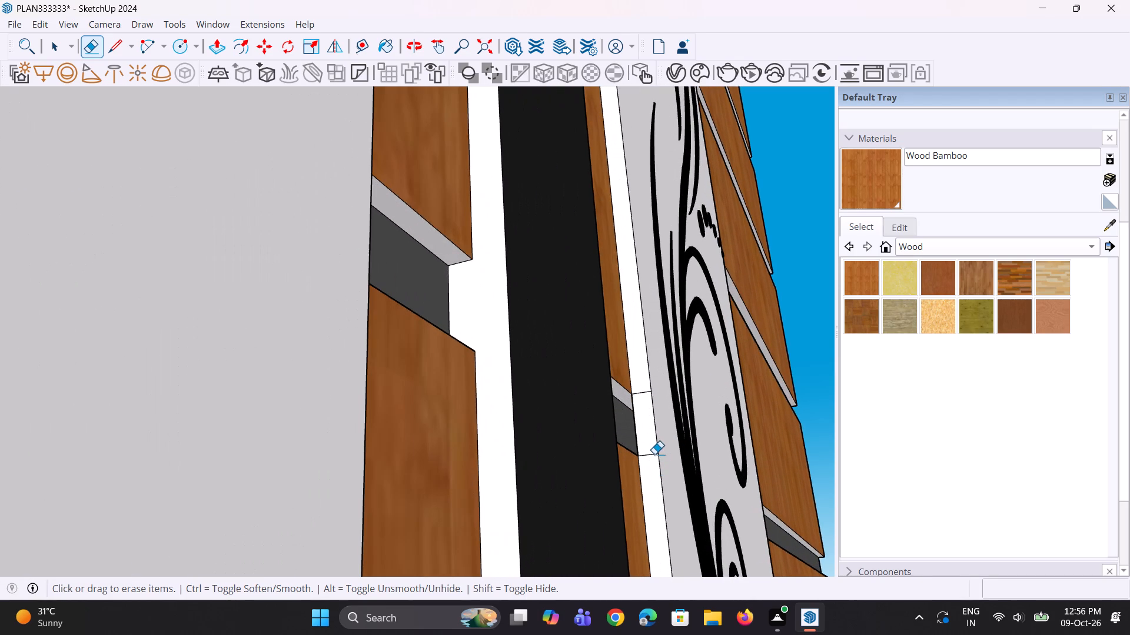
pyautogui.click(654, 454)
pyautogui.click(643, 393)
pyautogui.scroll(-3, 637, 466)
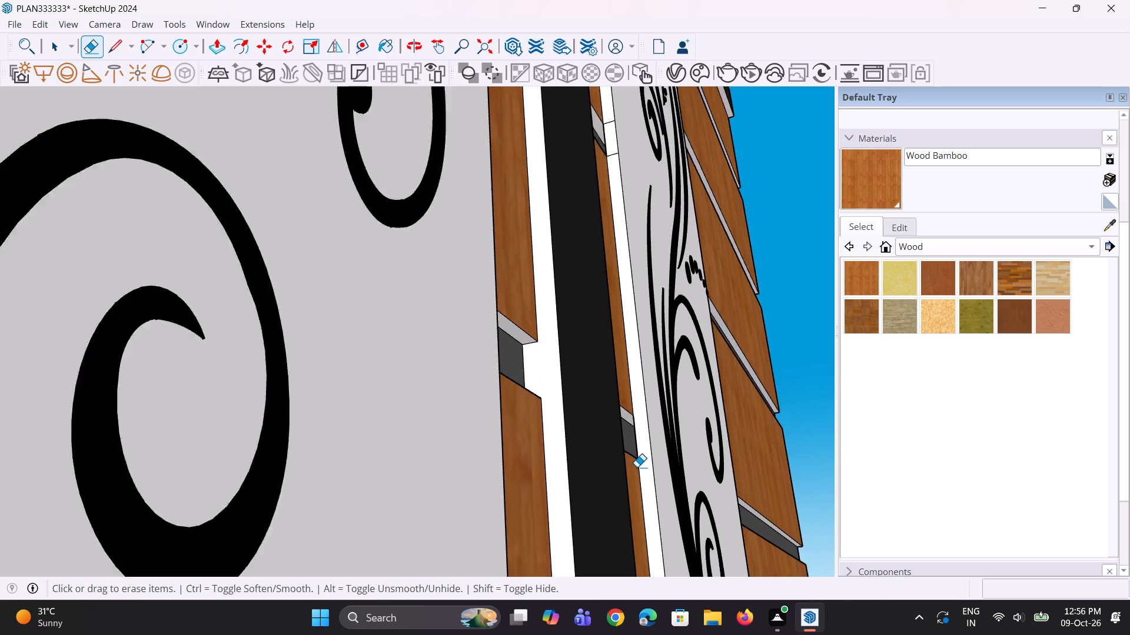
pyautogui.scroll(-5, 637, 467)
pyautogui.scroll(9, 613, 233)
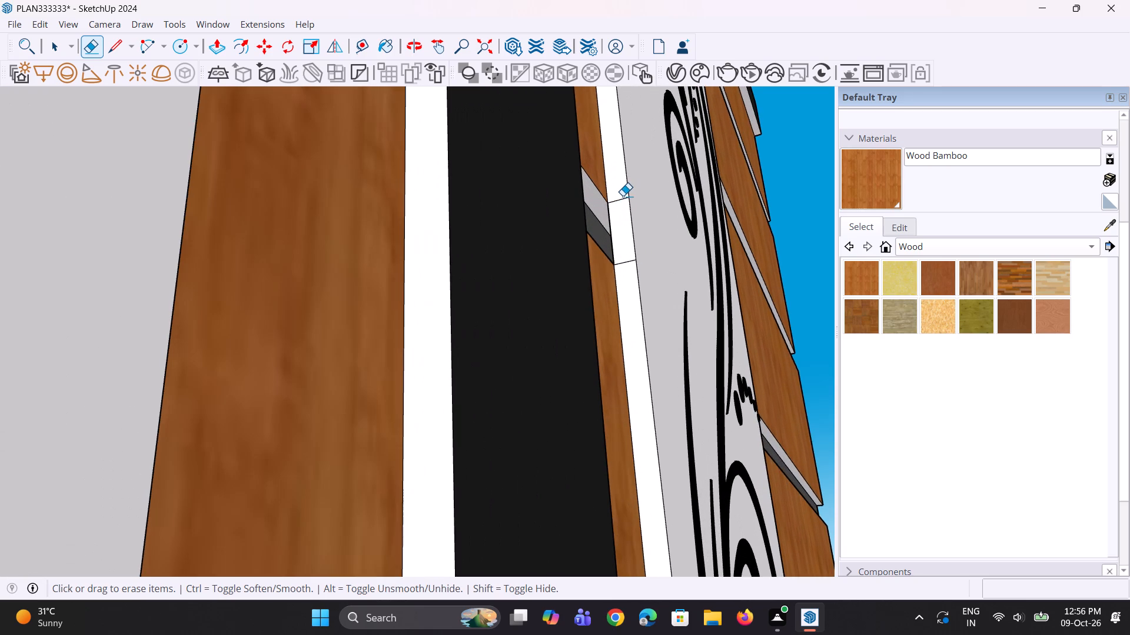
pyautogui.click(623, 200)
pyautogui.click(625, 263)
# Erase the two stray seam lines across the outer side face of the left leaf's raised panel at the middle plank groove.
pyautogui.scroll(-13, 634, 346)
pyautogui.scroll(-3, 607, 395)
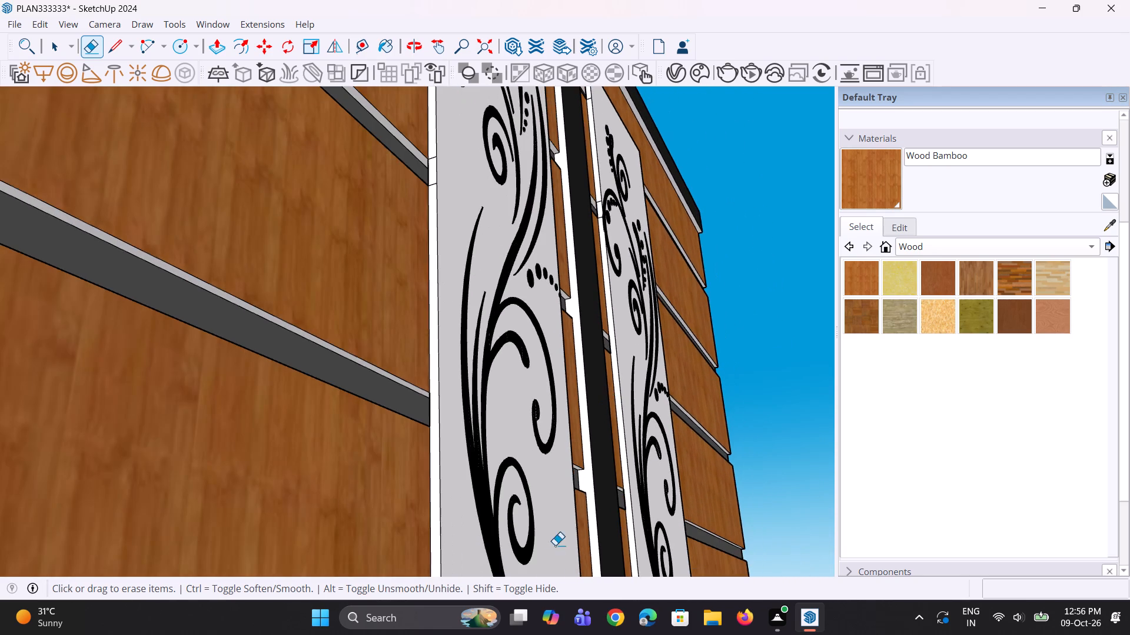
pyautogui.moveTo(552, 554); pyautogui.dragTo(537, 553, button='middle')
pyautogui.scroll(3, 475, 193)
pyautogui.scroll(6, 388, 155)
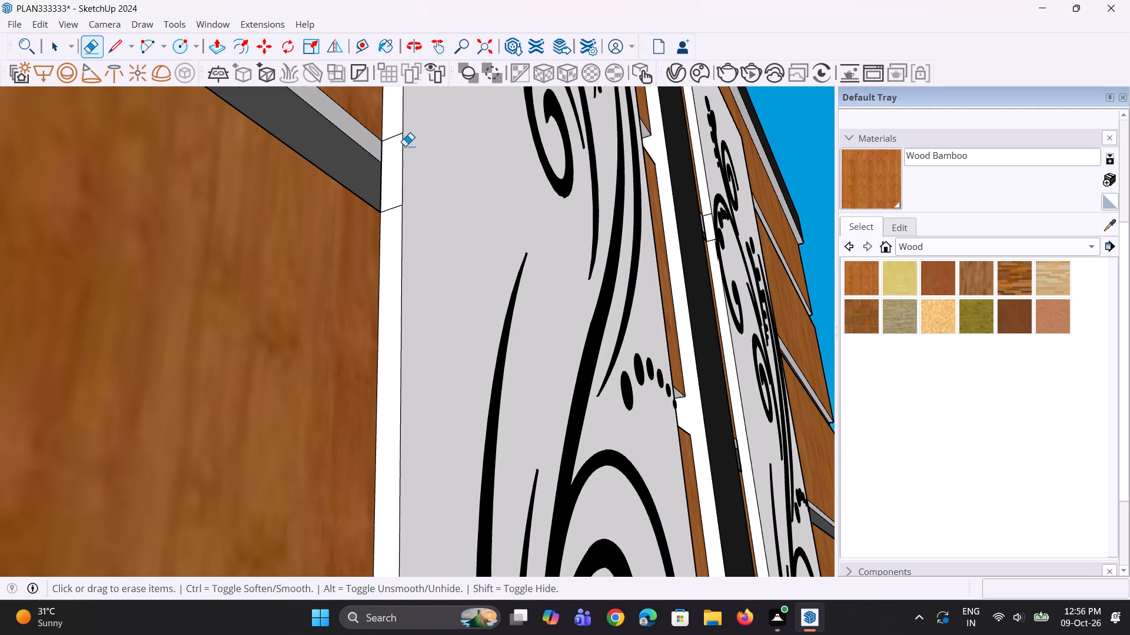
pyautogui.click(398, 135)
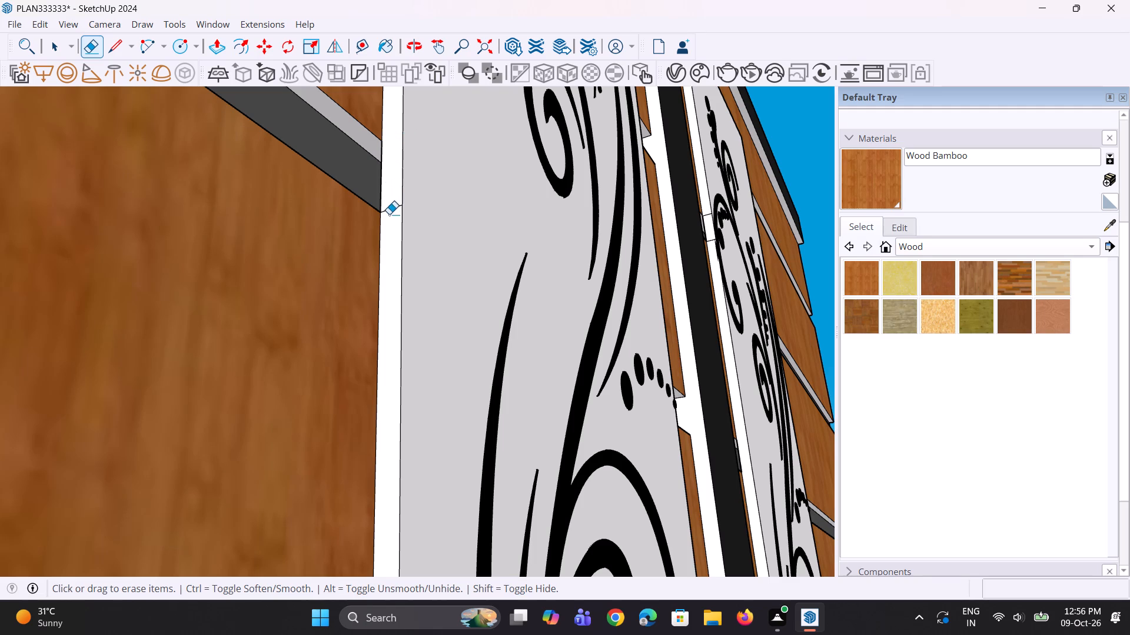
pyautogui.click(394, 207)
# Erase the two stray seam lines across the inner side face of the right leaf's raised panel at the second groove from the top.
pyautogui.scroll(2, 721, 312)
pyautogui.scroll(6, 694, 168)
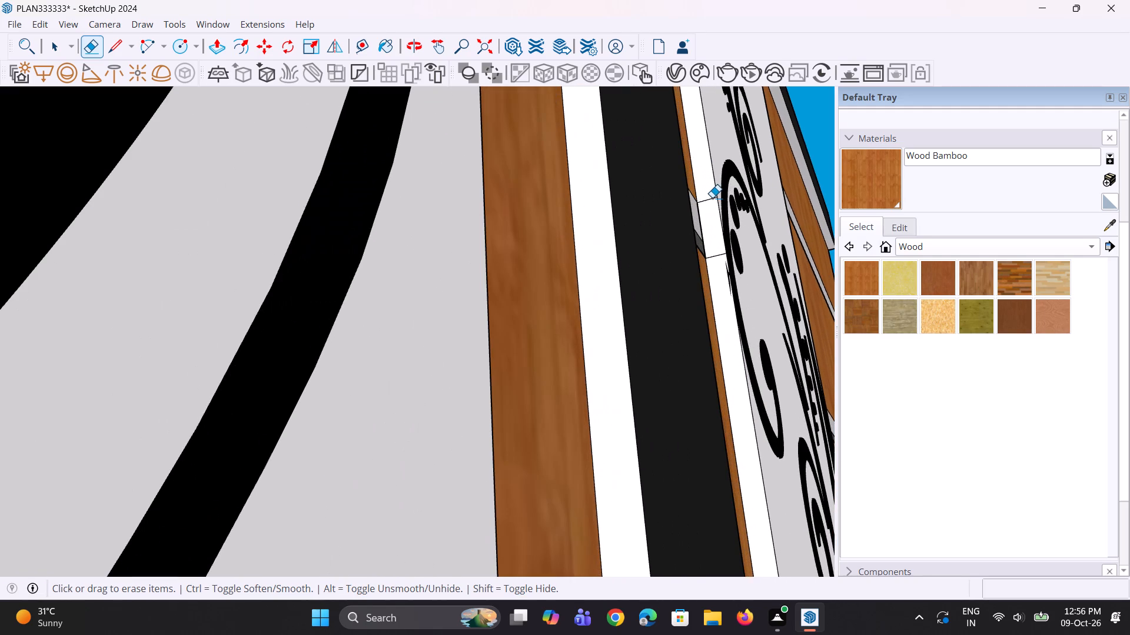
pyautogui.click(712, 198)
pyautogui.click(720, 255)
# Erase the two stray seam lines across the outer side face of the left leaf's raised panel at the second groove from the top.
pyautogui.scroll(-20, 630, 358)
pyautogui.scroll(-3, 630, 358)
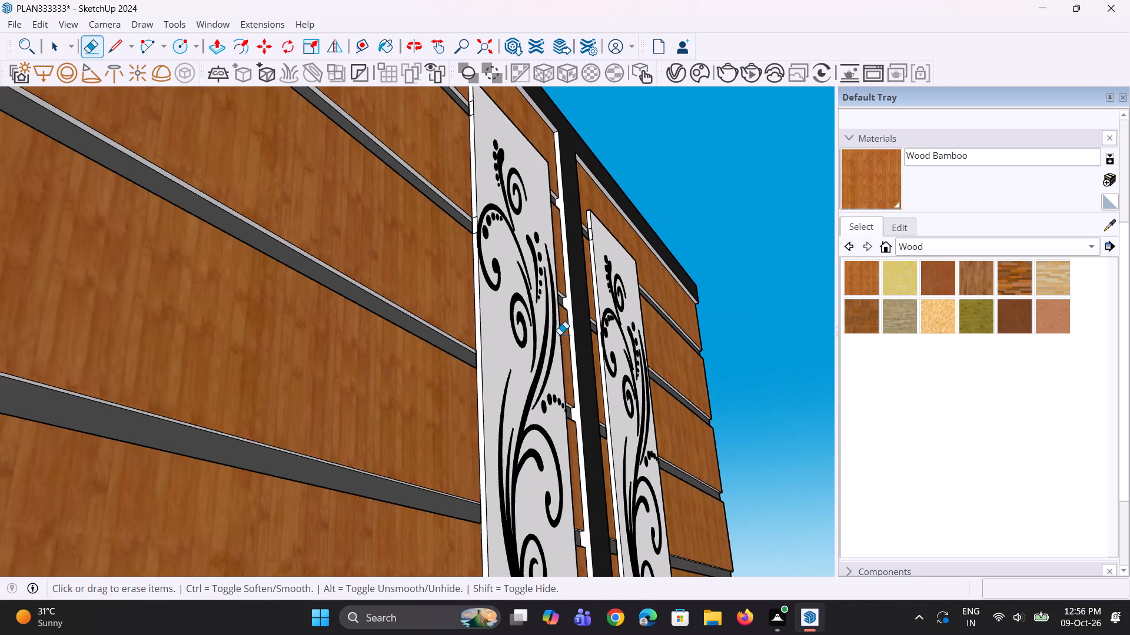
pyautogui.scroll(18, 459, 107)
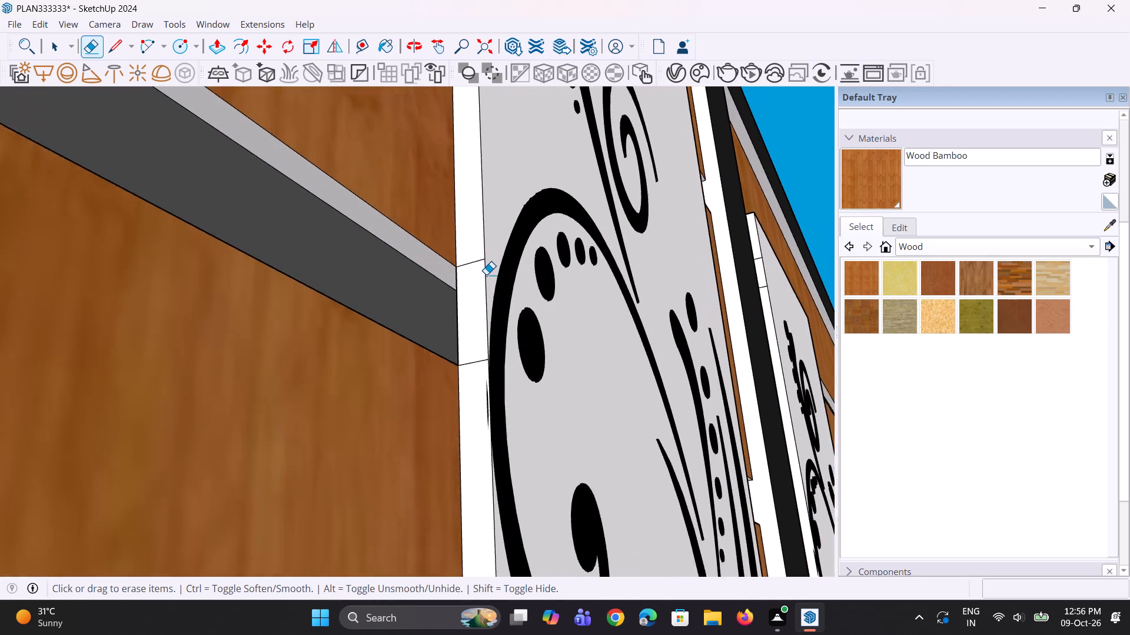
pyautogui.scroll(1, 486, 275)
pyautogui.click(477, 255)
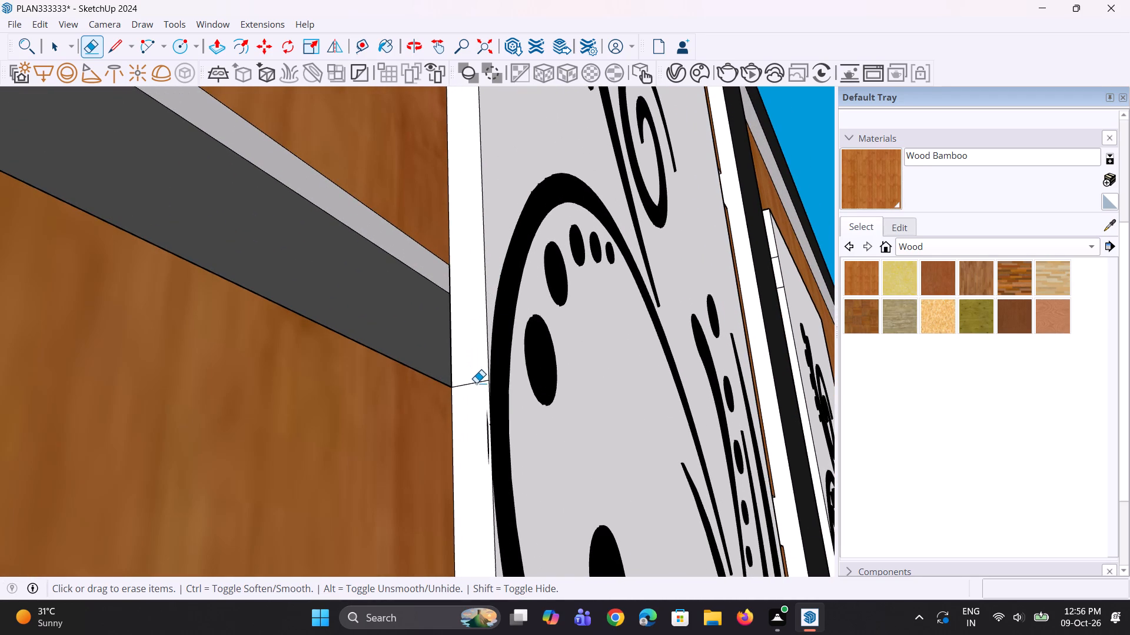
pyautogui.click(476, 383)
# Erase the two stray seam lines across the inner side face of the right leaf's raised panel at the topmost plank groove.
pyautogui.scroll(-8, 442, 372)
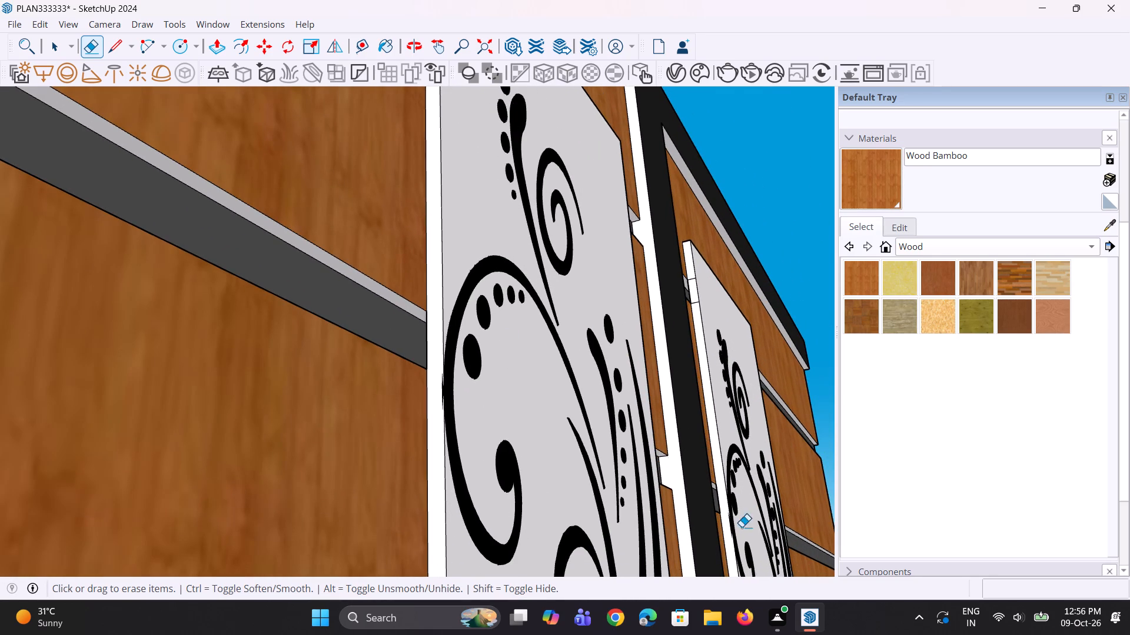
pyautogui.scroll(-3, 626, 421)
pyautogui.scroll(1, 660, 319)
pyautogui.scroll(-2, 380, 211)
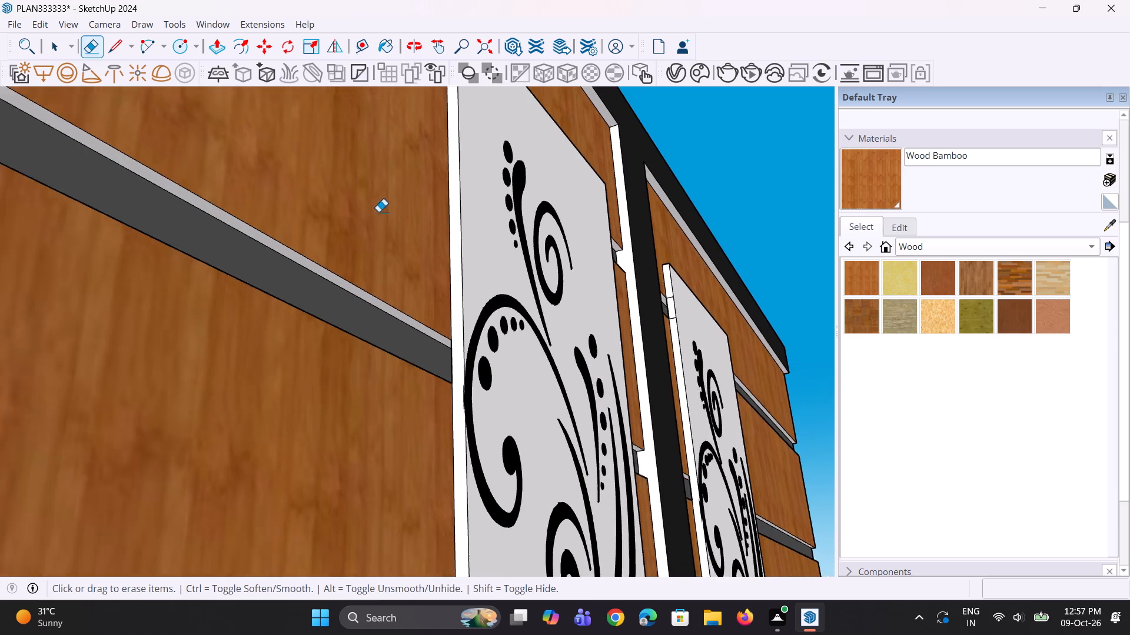
pyautogui.scroll(-5, 378, 212)
pyautogui.scroll(2, 636, 243)
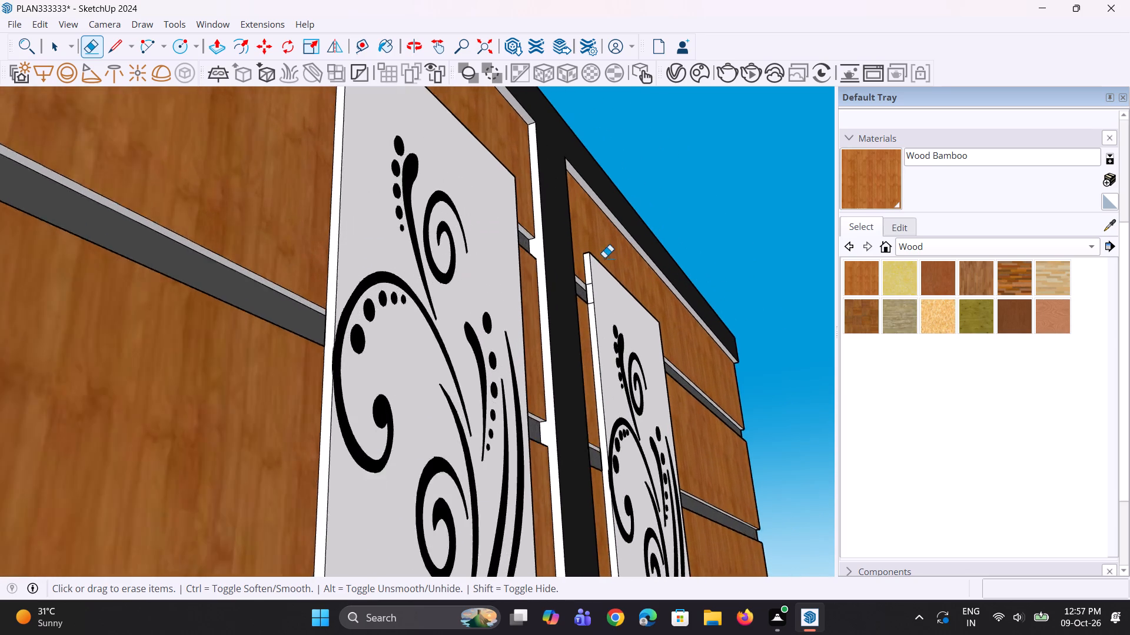
pyautogui.scroll(9, 604, 258)
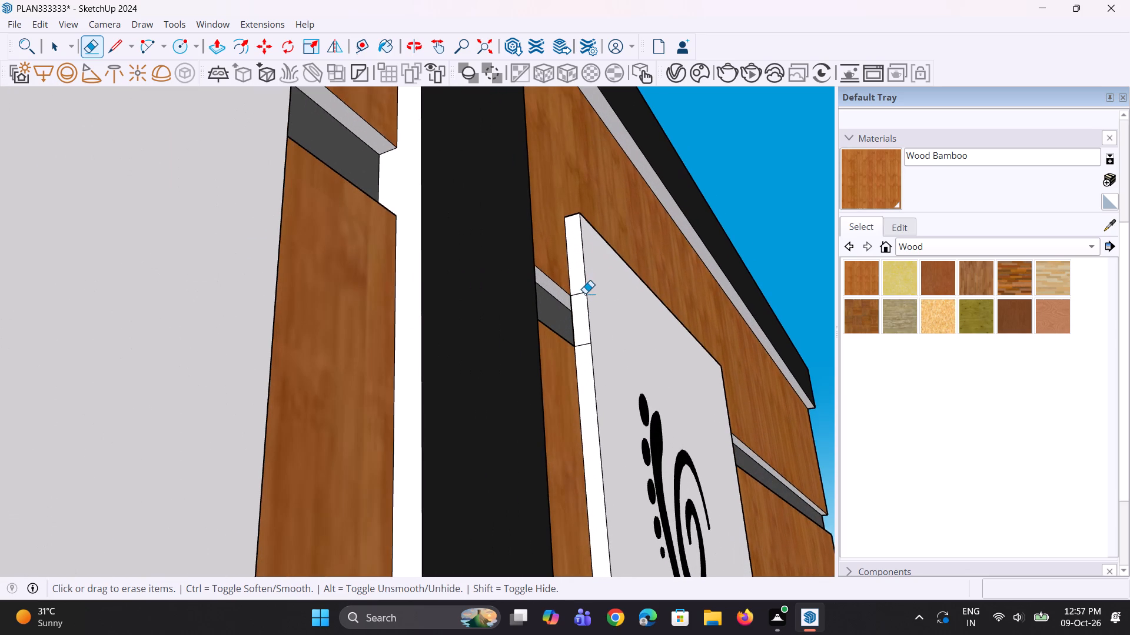
pyautogui.click(581, 292)
pyautogui.click(584, 343)
# Erase the two stray seam lines across the outer side face of the left leaf's raised panel at the topmost plank groove.
pyautogui.scroll(-15, 584, 343)
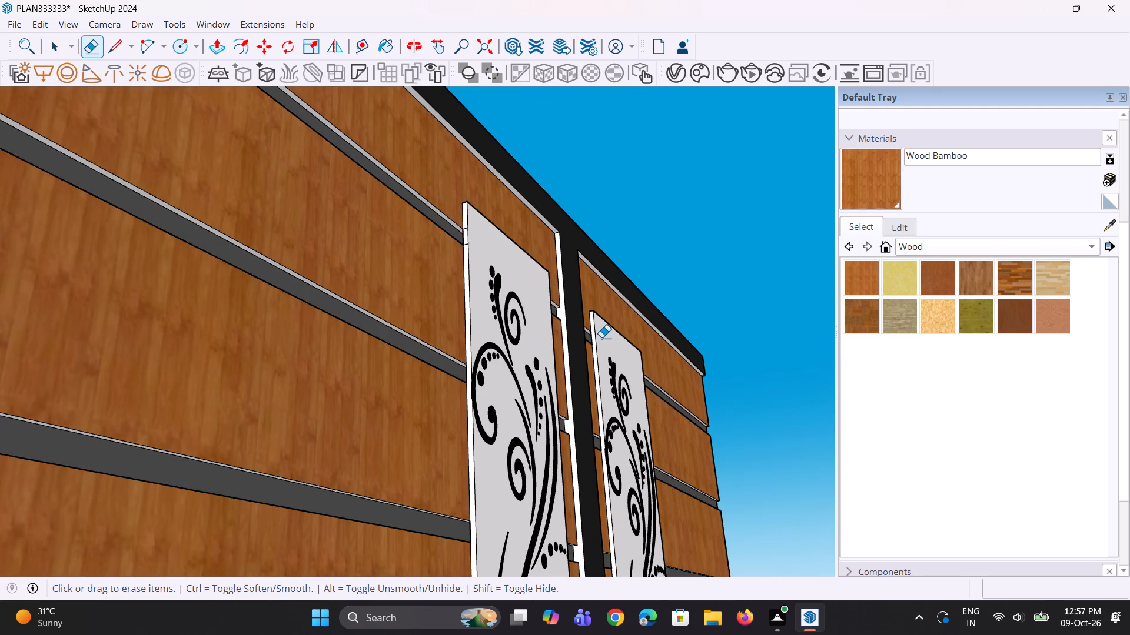
pyautogui.scroll(6, 442, 259)
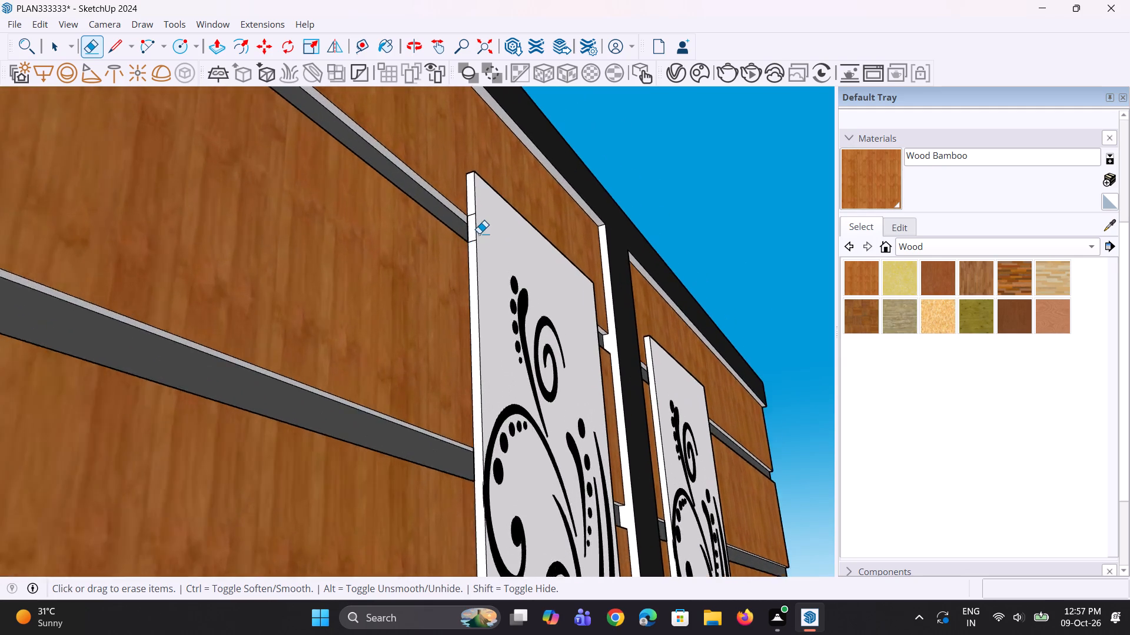
pyautogui.scroll(7, 479, 233)
pyautogui.click(471, 207)
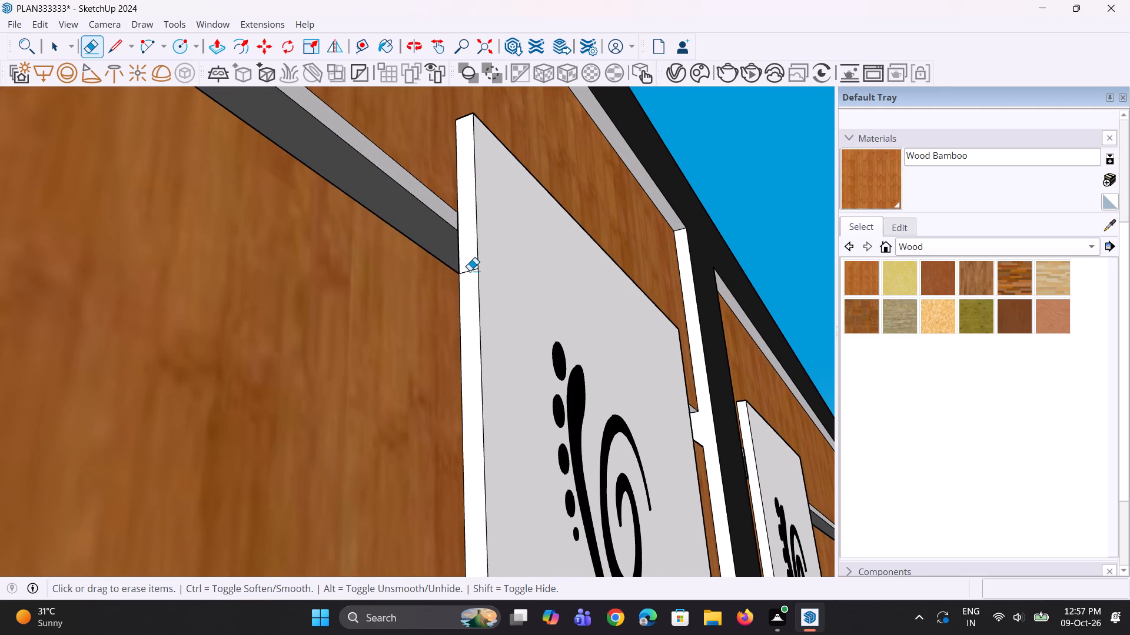
pyautogui.click(470, 270)
# Push the top face of the left leaf's raised panel down about 3 5/16" to the topmost plank groove.
pyautogui.scroll(-9, 472, 293)
pyautogui.scroll(-9, 418, 245)
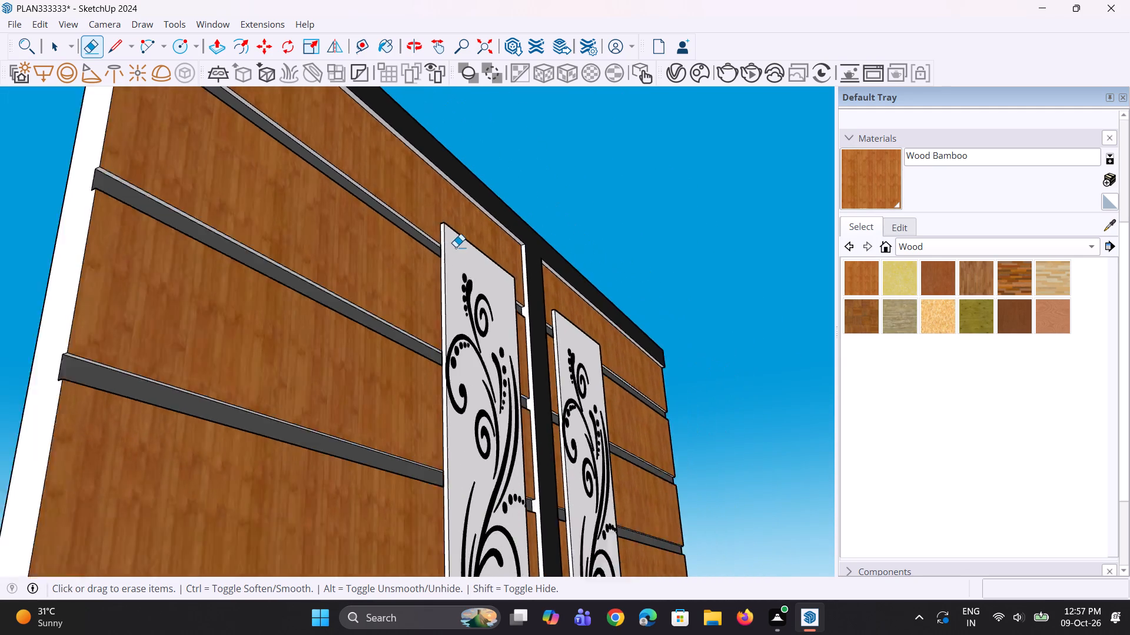
pyautogui.scroll(-5, 457, 245)
pyautogui.moveTo(457, 245); pyautogui.dragTo(350, 411, button='middle')
pyautogui.moveTo(418, 249); pyautogui.dragTo(417, 383, button='middle')
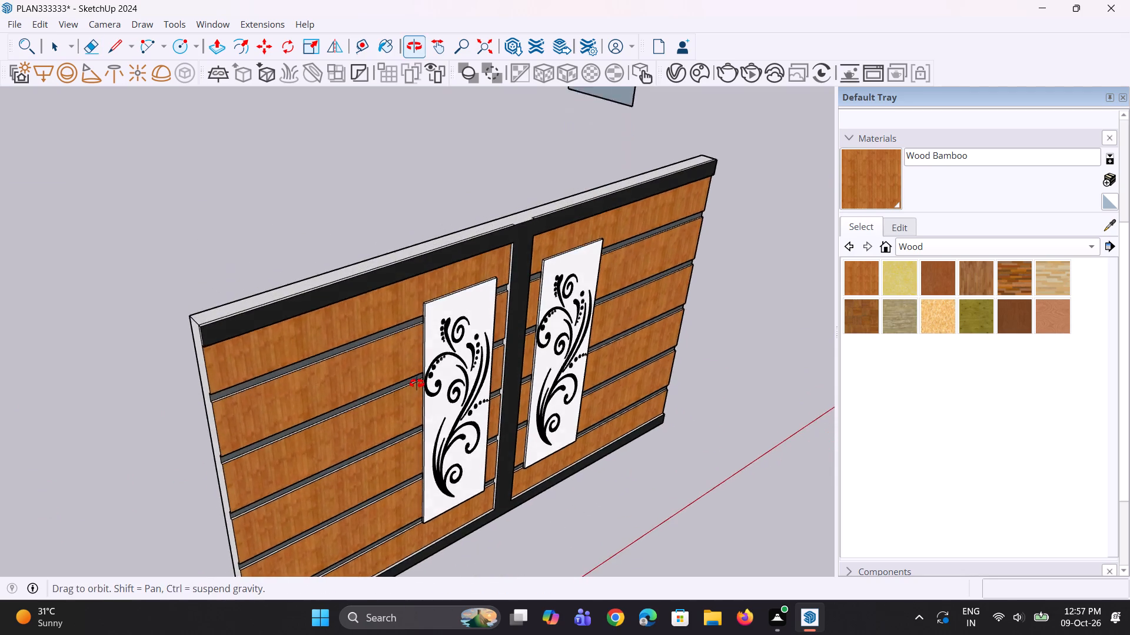
pyautogui.moveTo(417, 383); pyautogui.dragTo(417, 384, button='middle')
pyautogui.scroll(9, 449, 277)
pyautogui.press('p')
pyautogui.moveTo(458, 305); pyautogui.dragTo(461, 337, button='middle')
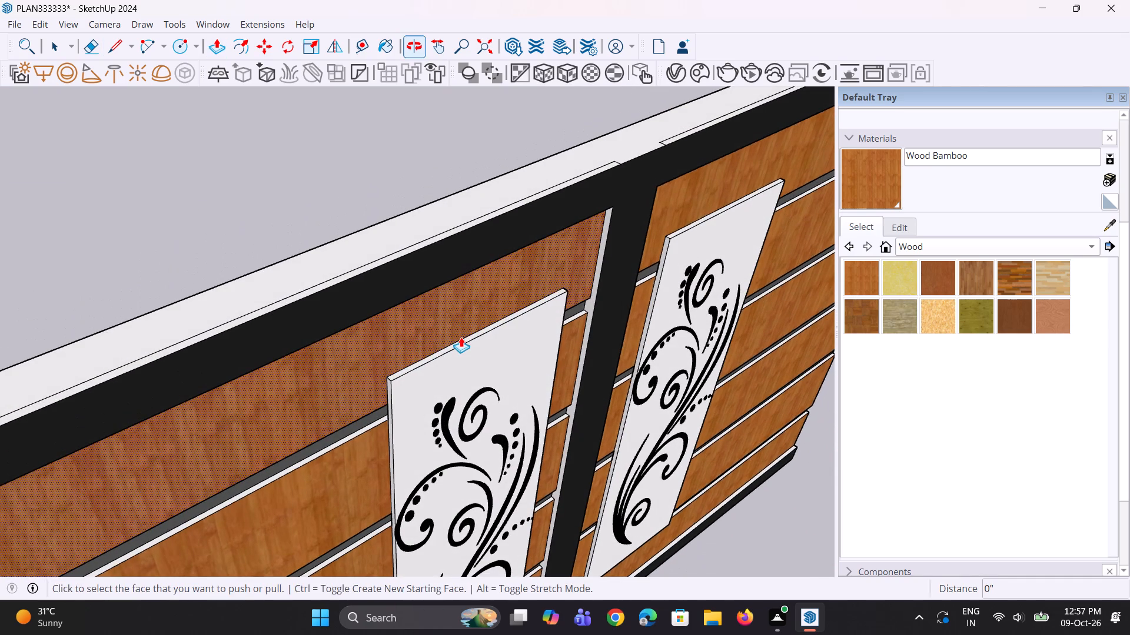
pyautogui.click(461, 341)
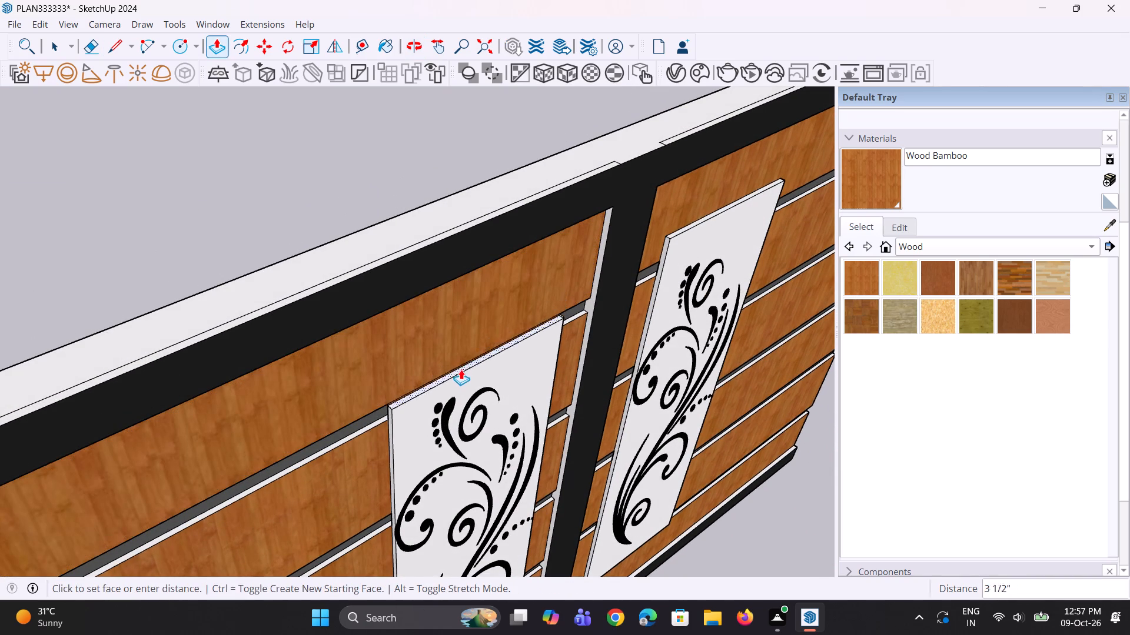
pyautogui.click(377, 405)
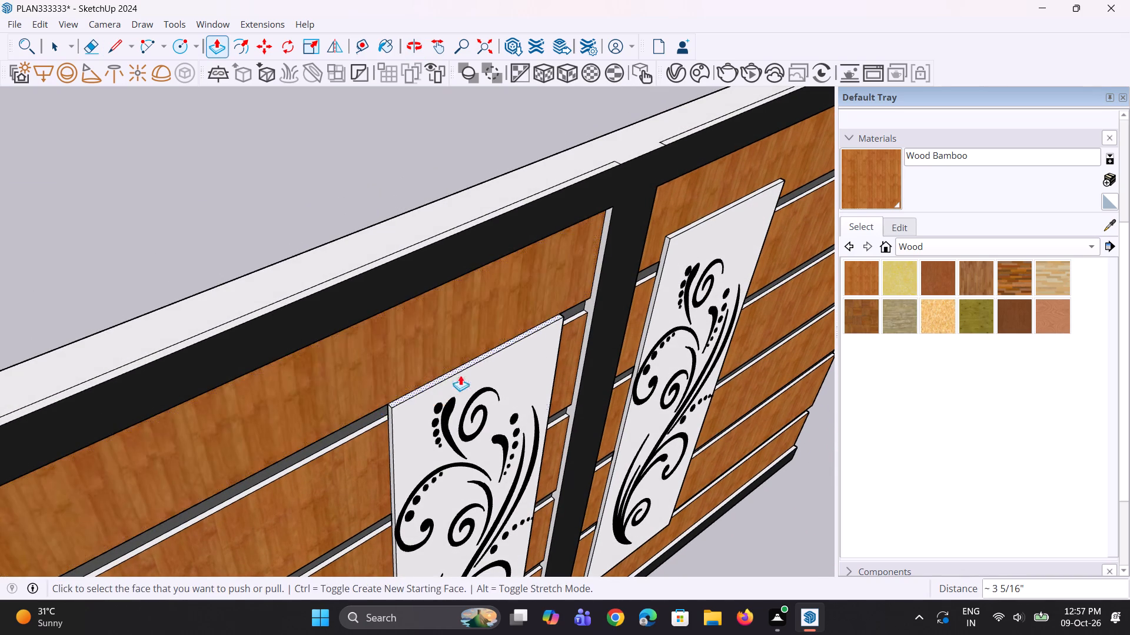
# Push the top face of the right leaf's raised panel down by the same distance, about 3 5/16".
pyautogui.moveTo(457, 372); pyautogui.dragTo(362, 315, button='middle')
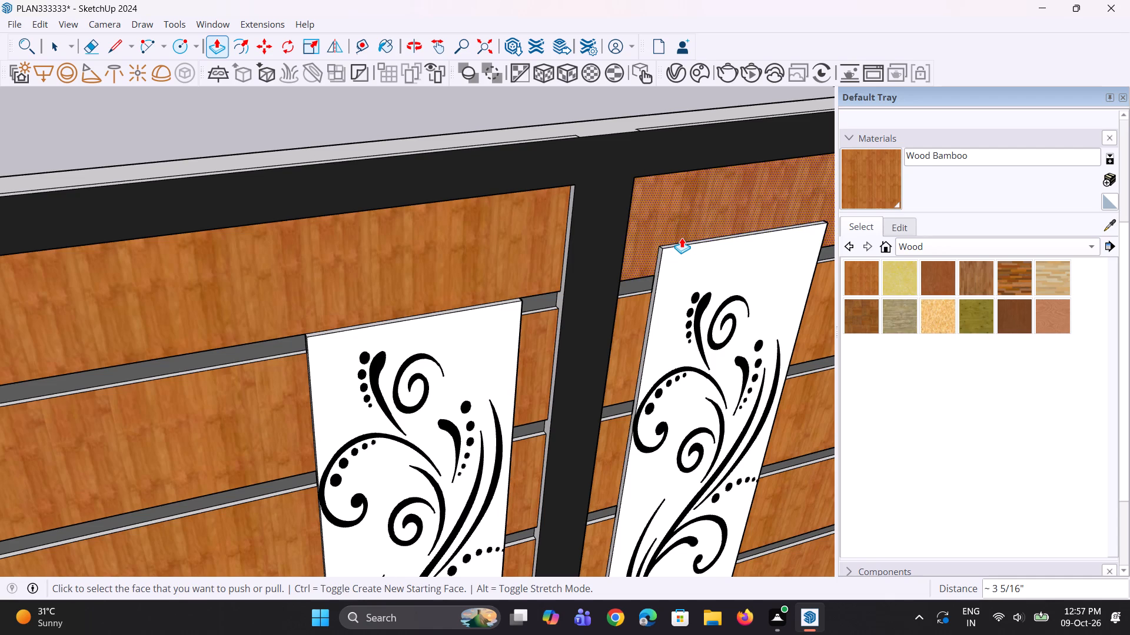
pyautogui.doubleClick(682, 238)
pyautogui.hotkey('ctrl', 'z')
pyautogui.keyDown('ctrl'); pyautogui.moveTo(677, 252); pyautogui.dragTo(686, 336, button='middle'); pyautogui.keyUp('ctrl')
pyautogui.scroll(1, 686, 334)
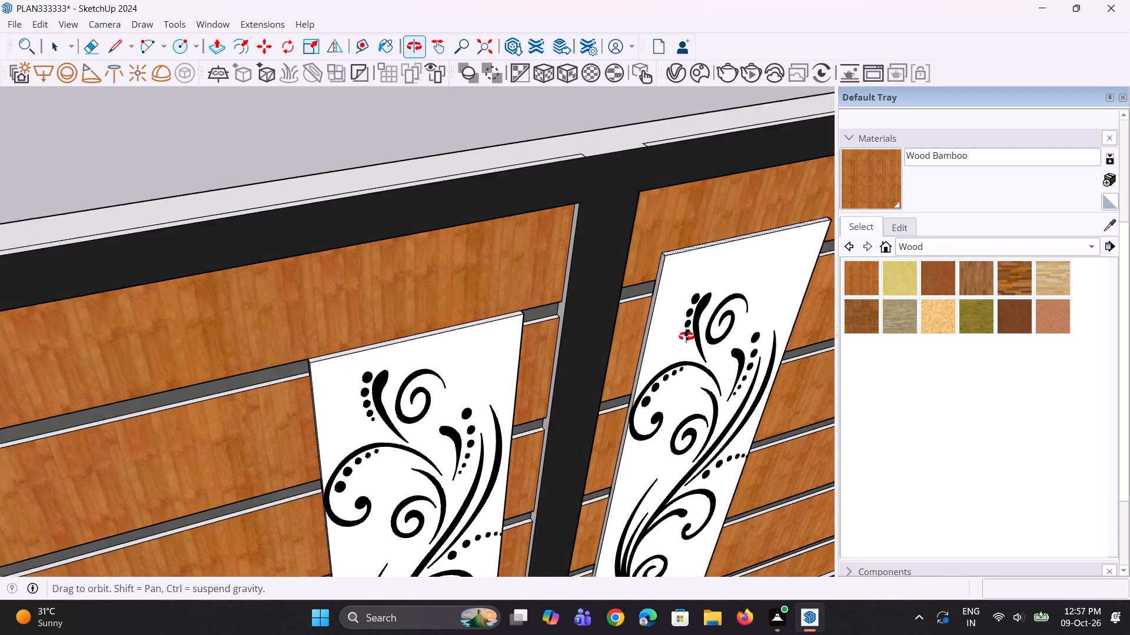
pyautogui.keyDown('ctrl'); pyautogui.moveTo(686, 336); pyautogui.dragTo(687, 337, button='middle'); pyautogui.keyUp('ctrl')
pyautogui.scroll(2, 679, 243)
pyautogui.doubleClick(679, 241)
pyautogui.scroll(-3, 651, 290)
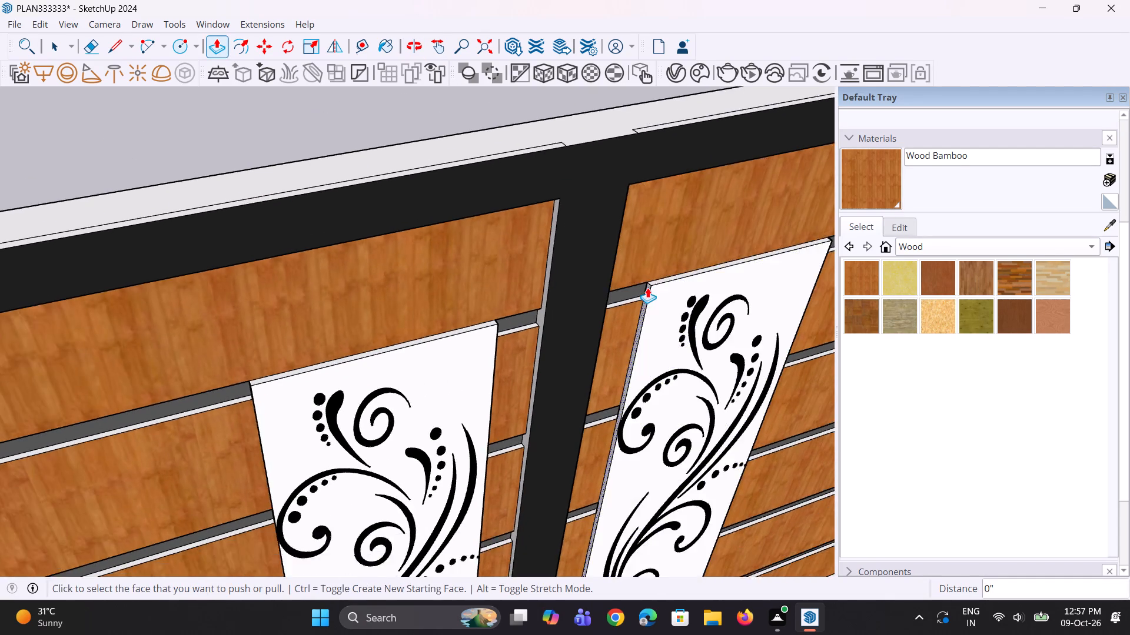
# Select both leaves of the finished gate with their frame, planks and ornament panels, and make them one group.
pyautogui.moveTo(649, 326); pyautogui.dragTo(579, 239, button='middle')
pyautogui.scroll(-14, 578, 254)
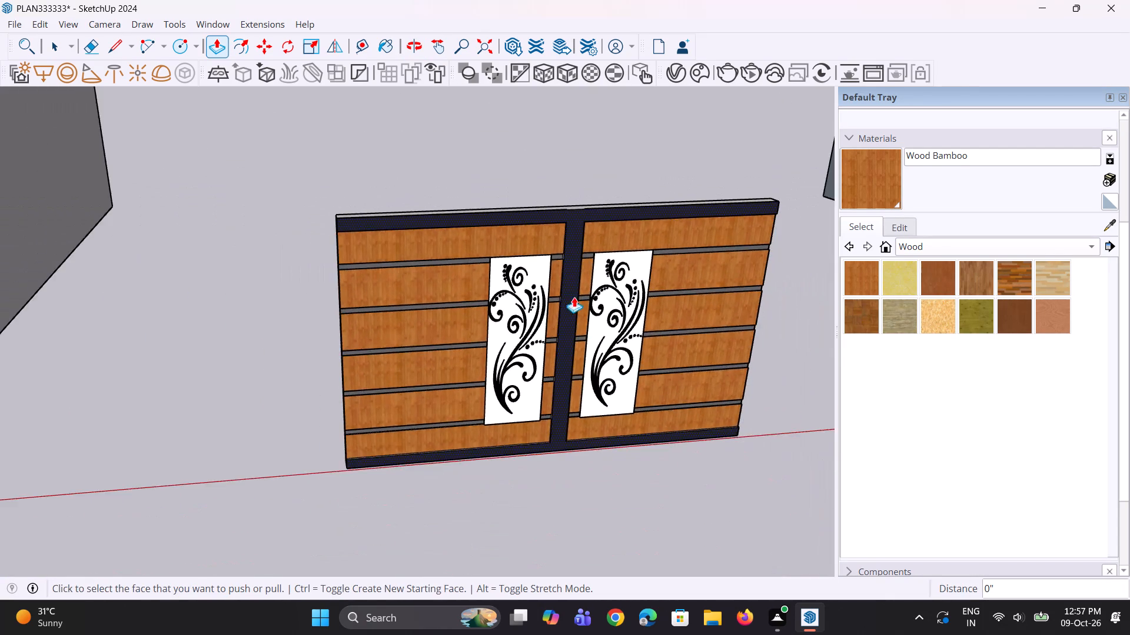
pyautogui.moveTo(573, 297); pyautogui.dragTo(541, 249, button='middle')
pyautogui.scroll(-5, 541, 241)
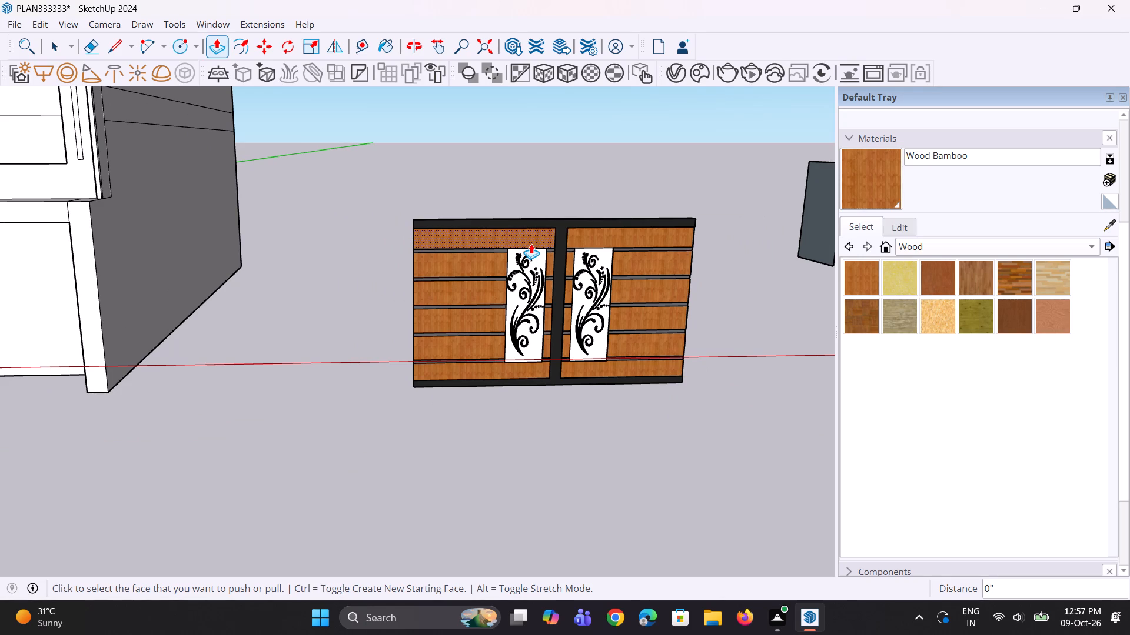
pyautogui.scroll(-5, 514, 219)
pyautogui.moveTo(553, 332); pyautogui.dragTo(464, 308, button='middle')
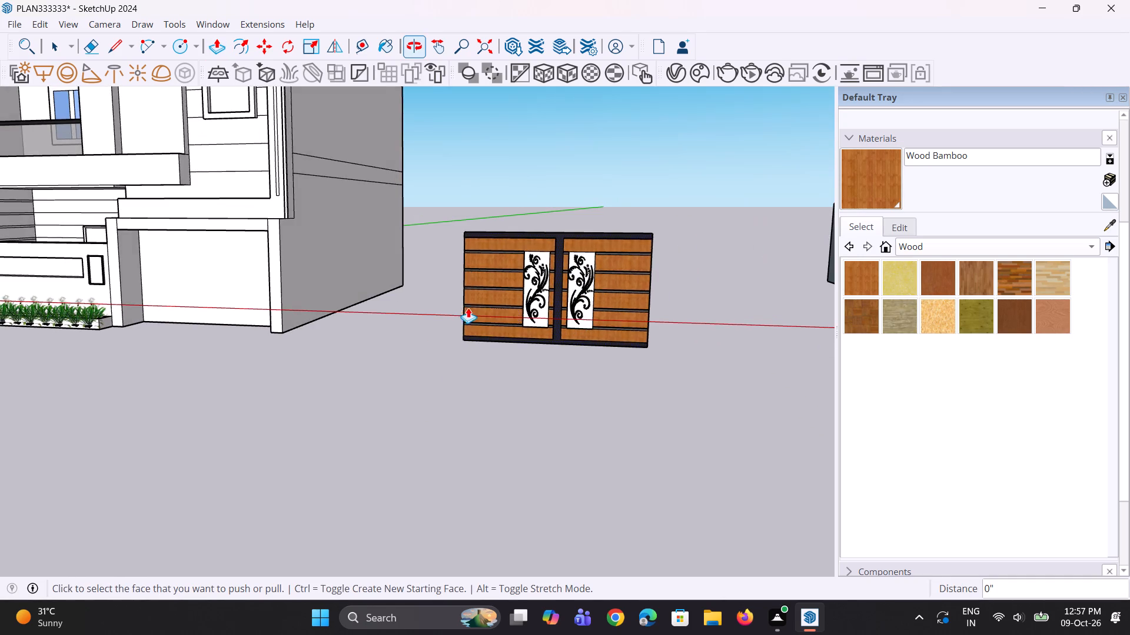
pyautogui.scroll(3, 543, 315)
pyautogui.press('space')
pyautogui.scroll(-4, 498, 322)
pyautogui.moveTo(491, 339); pyautogui.dragTo(517, 333, button='middle')
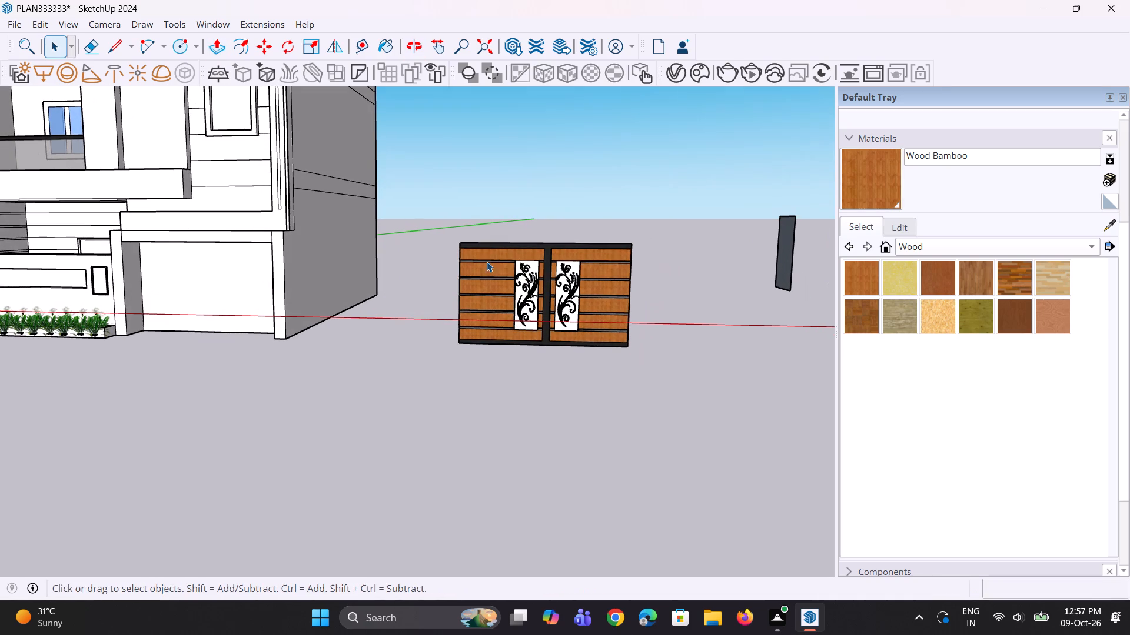
pyautogui.moveTo(431, 203); pyautogui.dragTo(680, 380)
pyautogui.rightClick(581, 315)
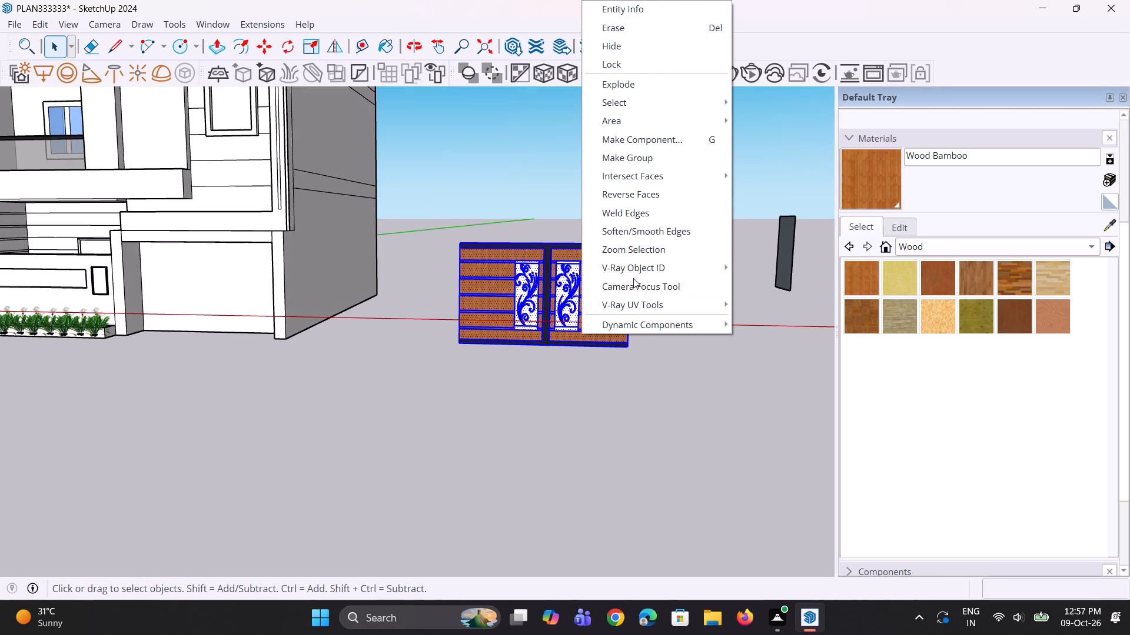
pyautogui.click(688, 149)
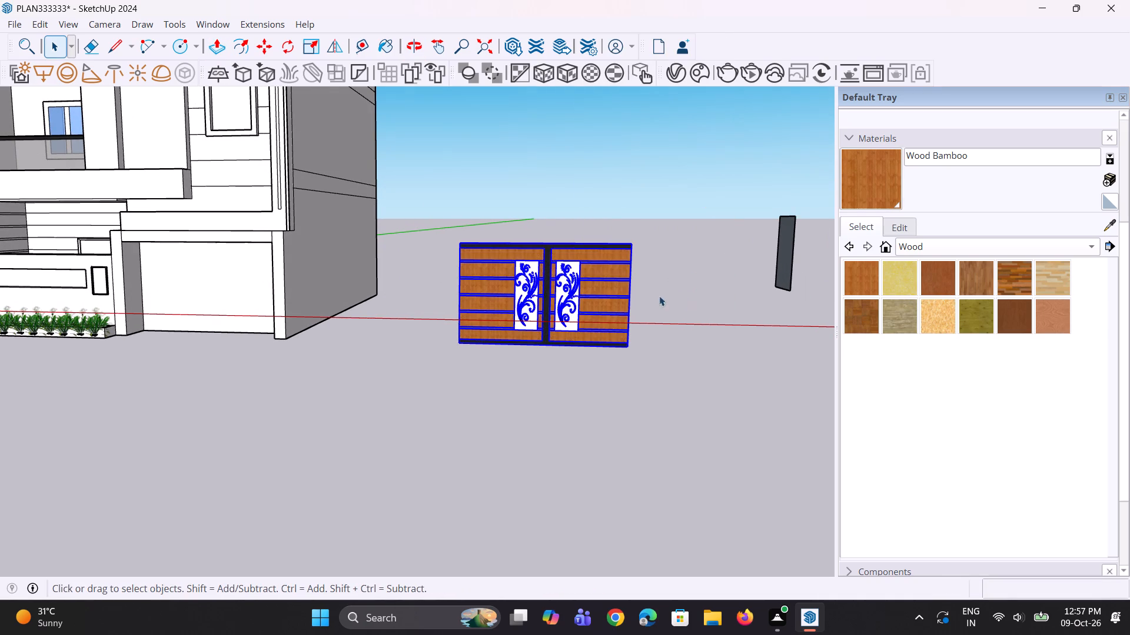
# Rotate the standing bamboo-leaf panel beside the gate about a quarter turn around the vertical axis, so its artwork faces the front.
pyautogui.scroll(-3, 657, 296)
pyautogui.moveTo(654, 350); pyautogui.dragTo(657, 362, button='middle')
pyautogui.scroll(2, 601, 313)
pyautogui.middleClick(616, 347)
pyautogui.scroll(-2, 605, 326)
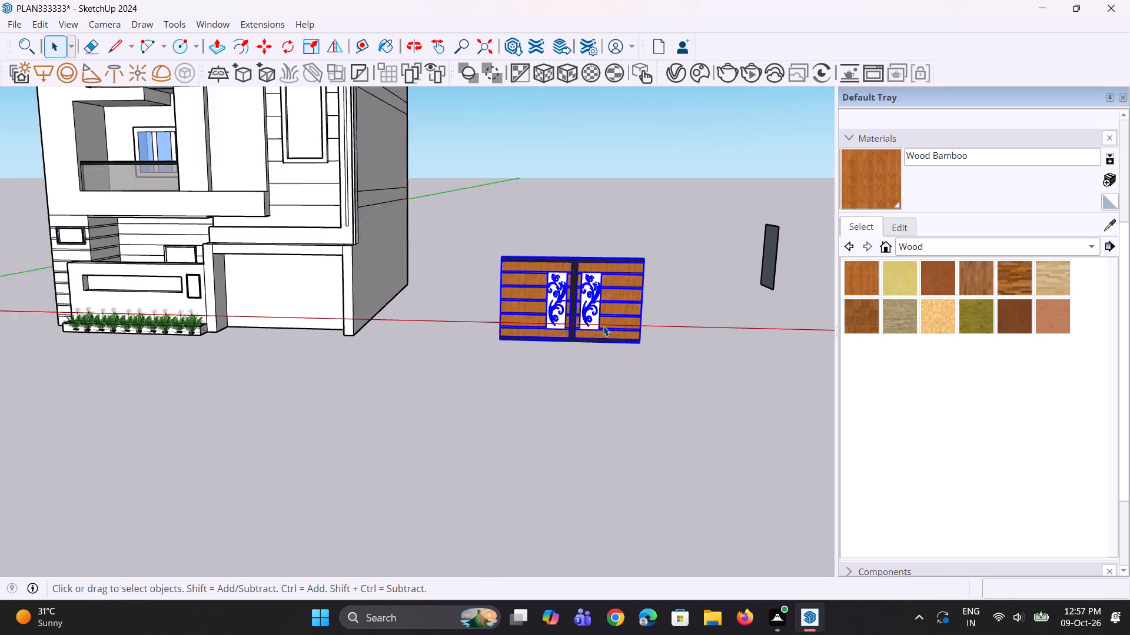
pyautogui.scroll(-11, 603, 326)
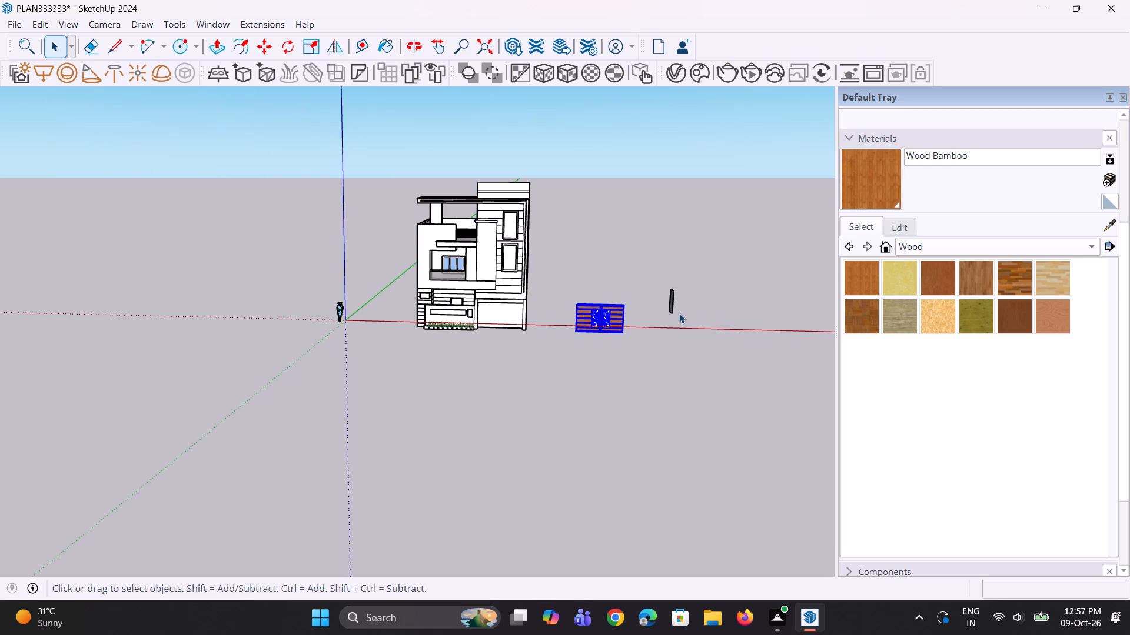
pyautogui.click(674, 308)
pyautogui.scroll(7, 670, 307)
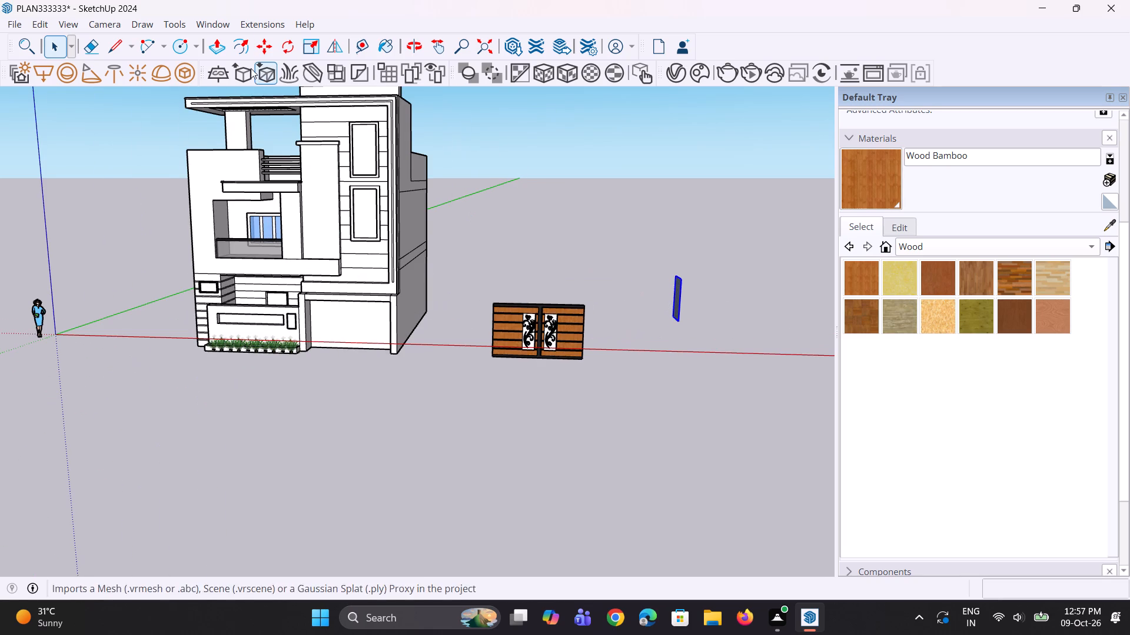
pyautogui.moveTo(282, 49); pyautogui.dragTo(285, 56)
pyautogui.click(631, 371)
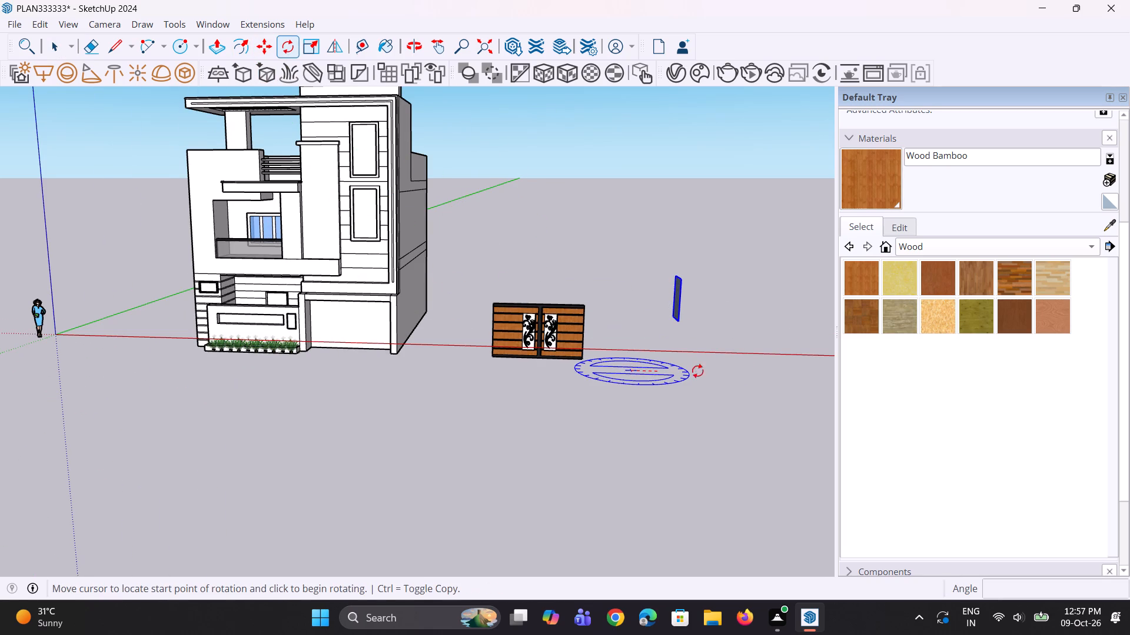
pyautogui.click(789, 369)
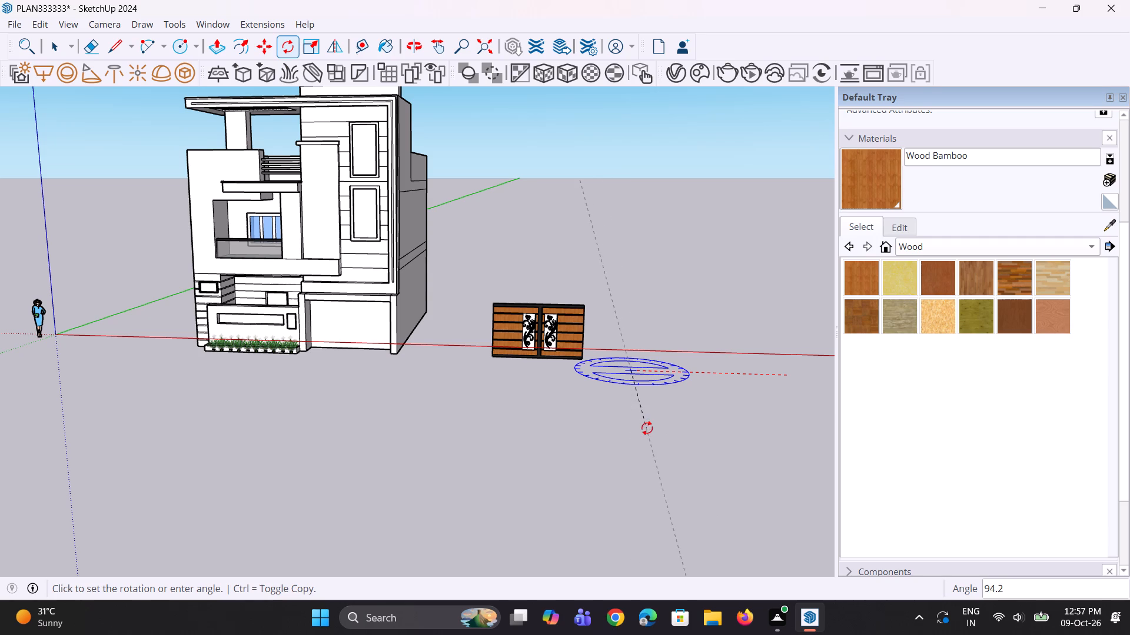
pyautogui.click(654, 423)
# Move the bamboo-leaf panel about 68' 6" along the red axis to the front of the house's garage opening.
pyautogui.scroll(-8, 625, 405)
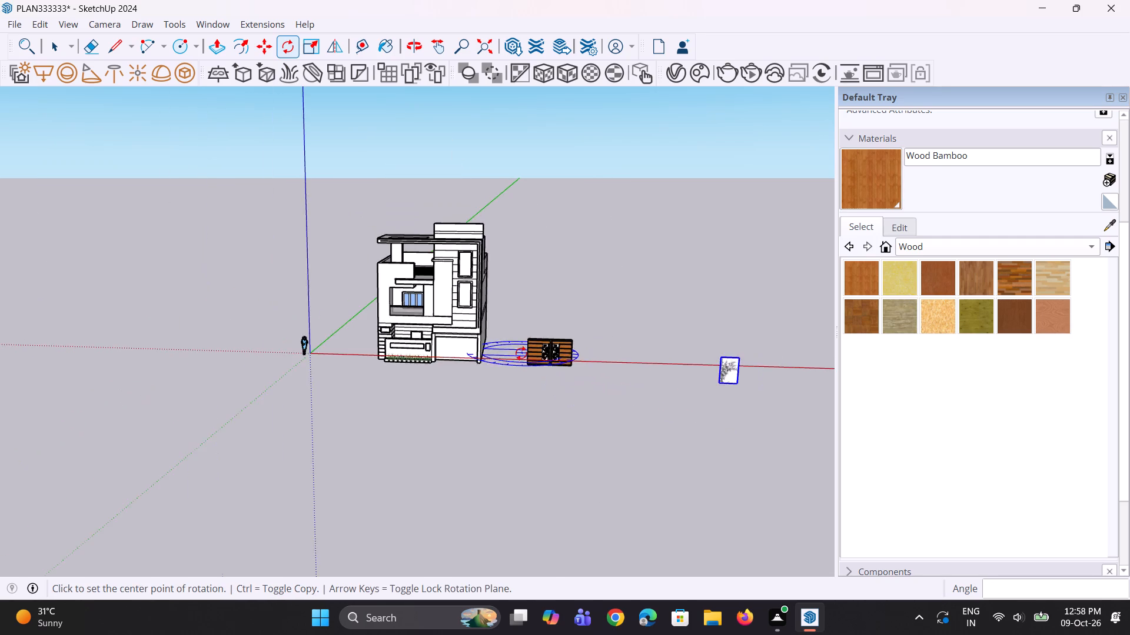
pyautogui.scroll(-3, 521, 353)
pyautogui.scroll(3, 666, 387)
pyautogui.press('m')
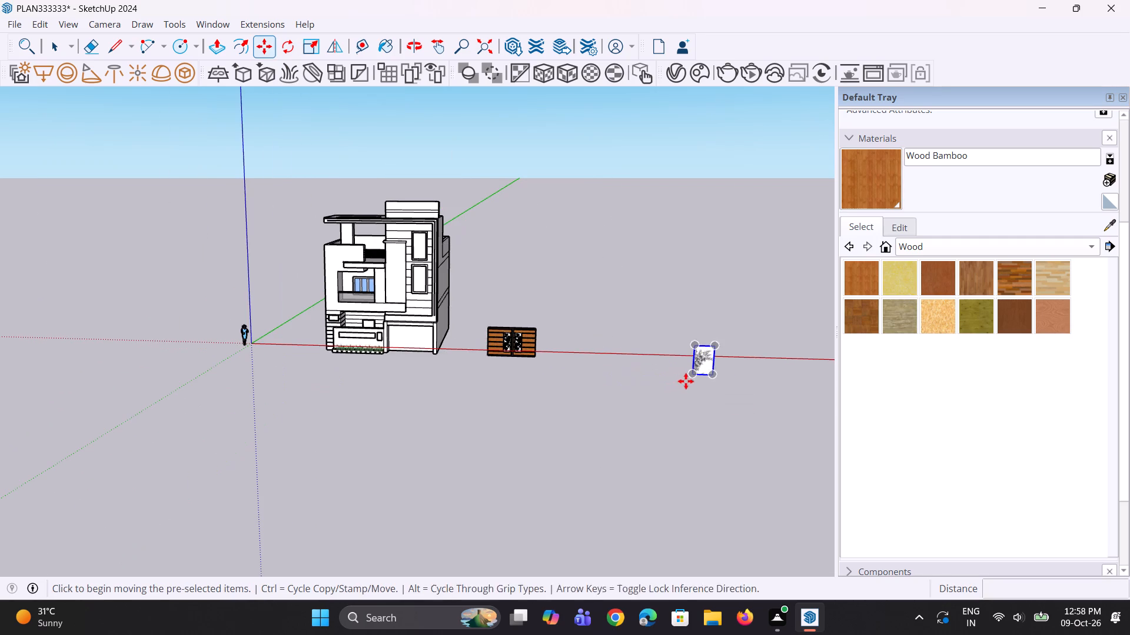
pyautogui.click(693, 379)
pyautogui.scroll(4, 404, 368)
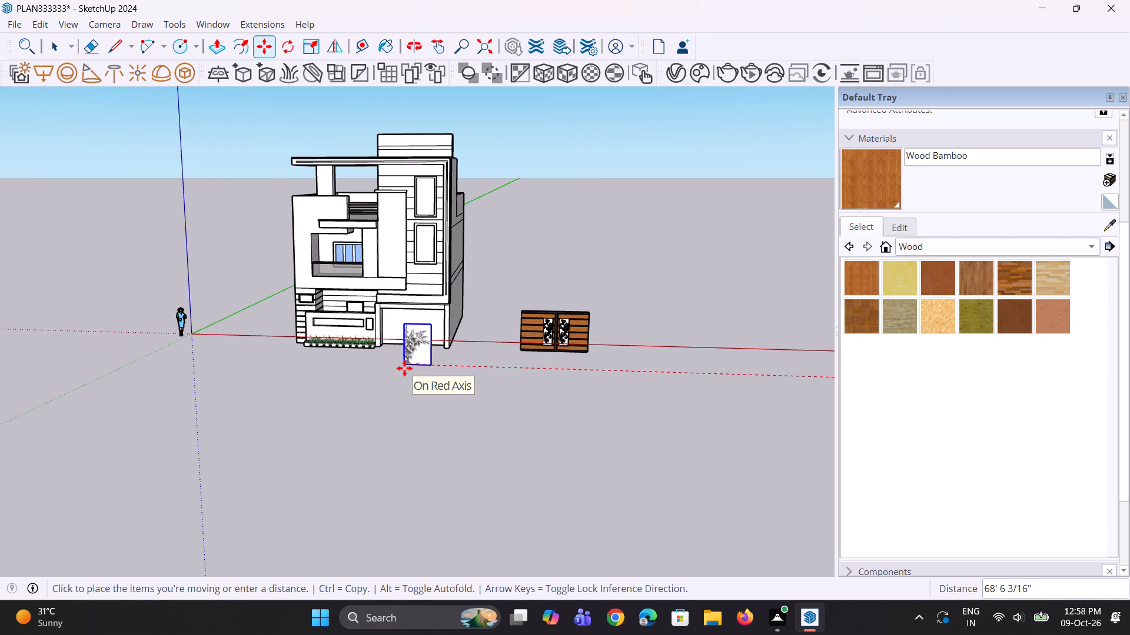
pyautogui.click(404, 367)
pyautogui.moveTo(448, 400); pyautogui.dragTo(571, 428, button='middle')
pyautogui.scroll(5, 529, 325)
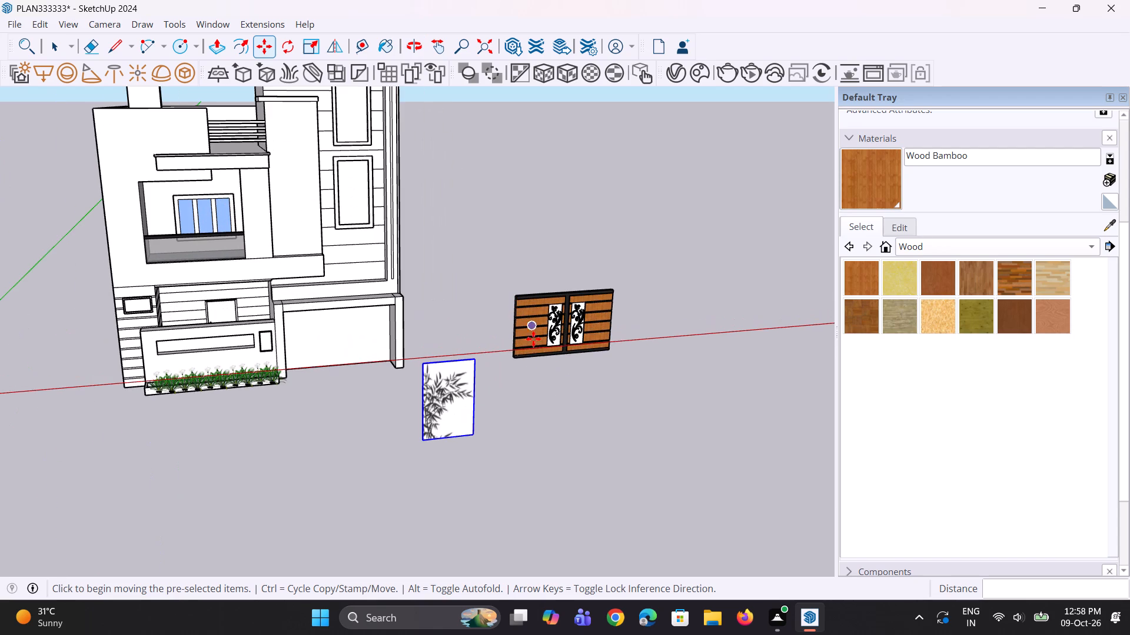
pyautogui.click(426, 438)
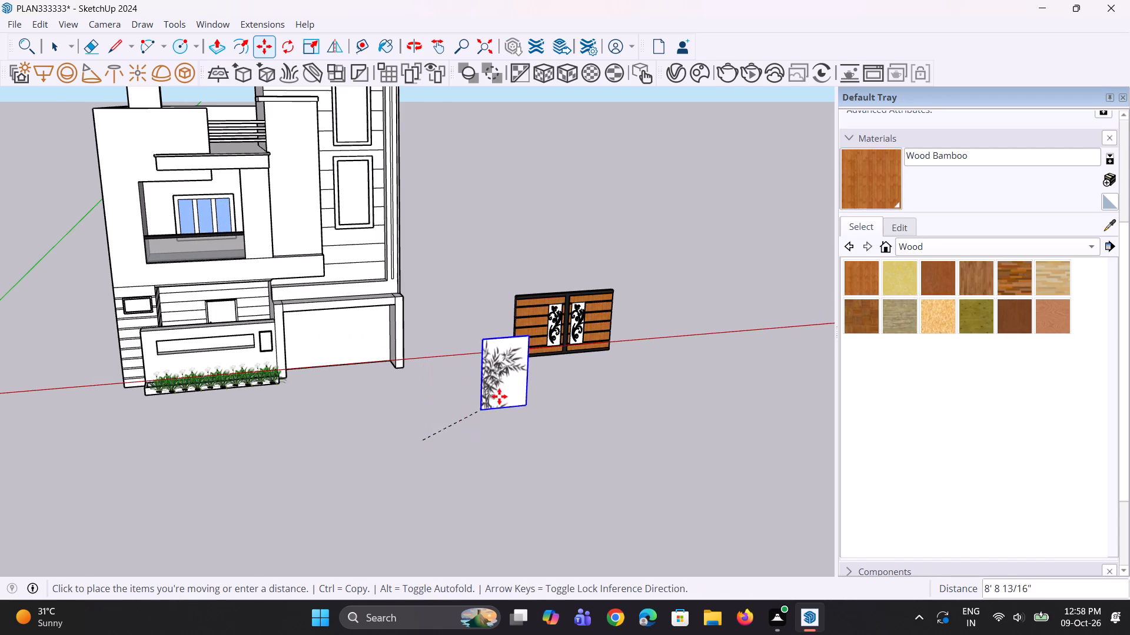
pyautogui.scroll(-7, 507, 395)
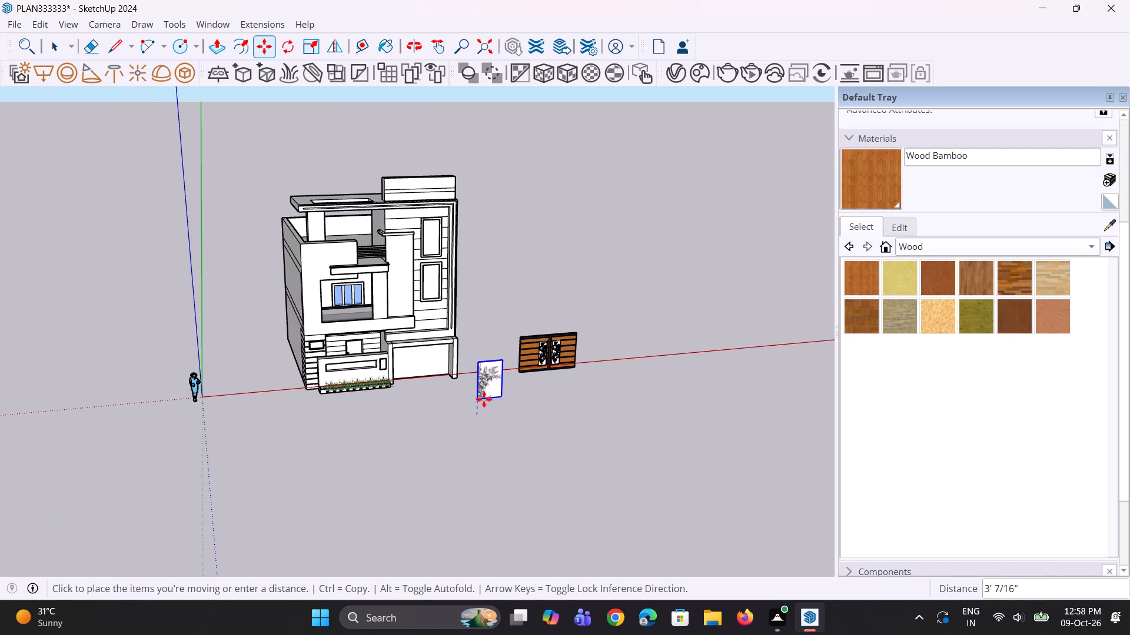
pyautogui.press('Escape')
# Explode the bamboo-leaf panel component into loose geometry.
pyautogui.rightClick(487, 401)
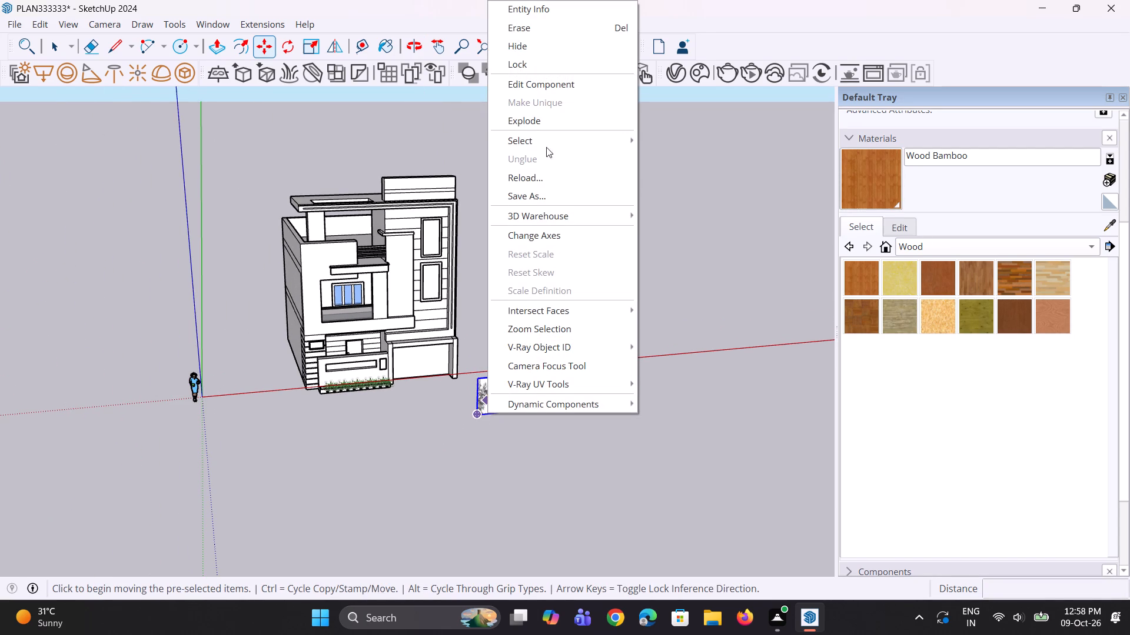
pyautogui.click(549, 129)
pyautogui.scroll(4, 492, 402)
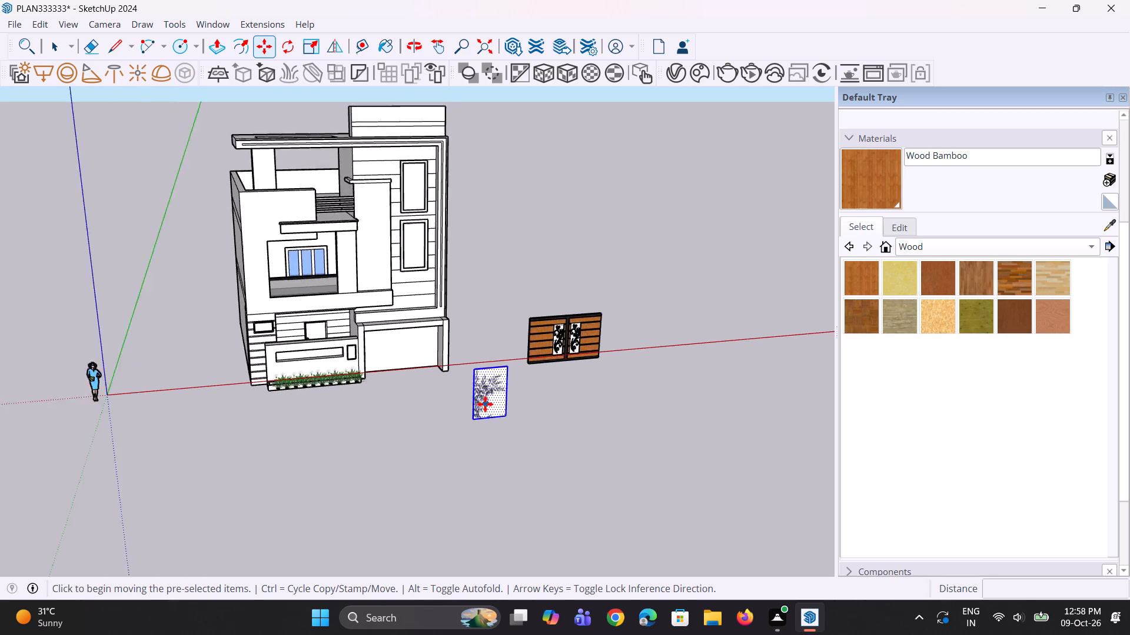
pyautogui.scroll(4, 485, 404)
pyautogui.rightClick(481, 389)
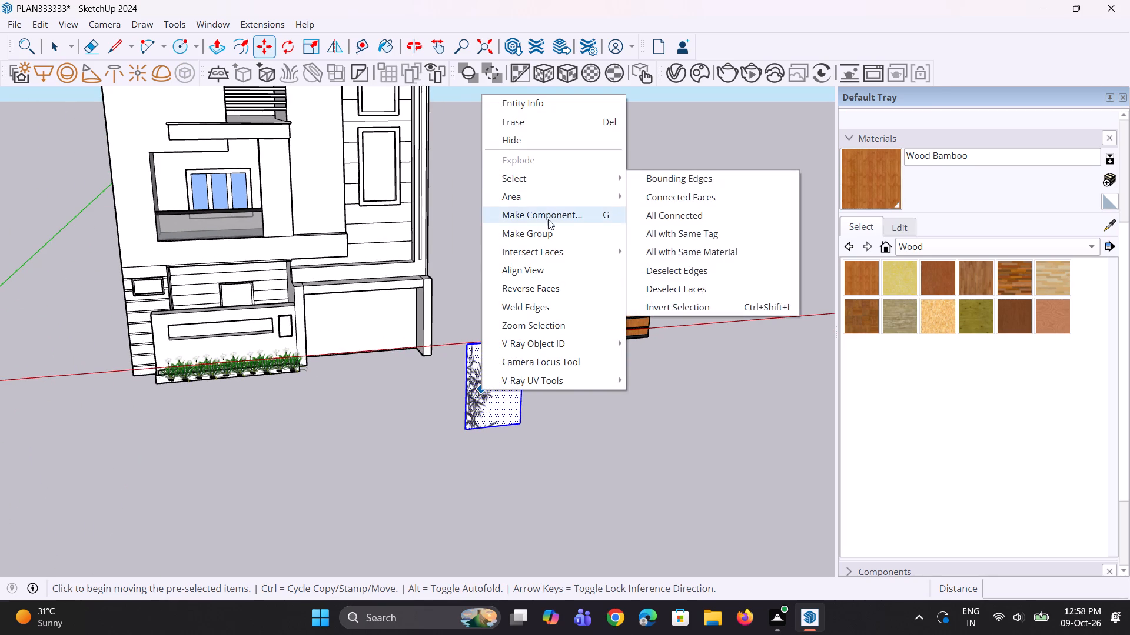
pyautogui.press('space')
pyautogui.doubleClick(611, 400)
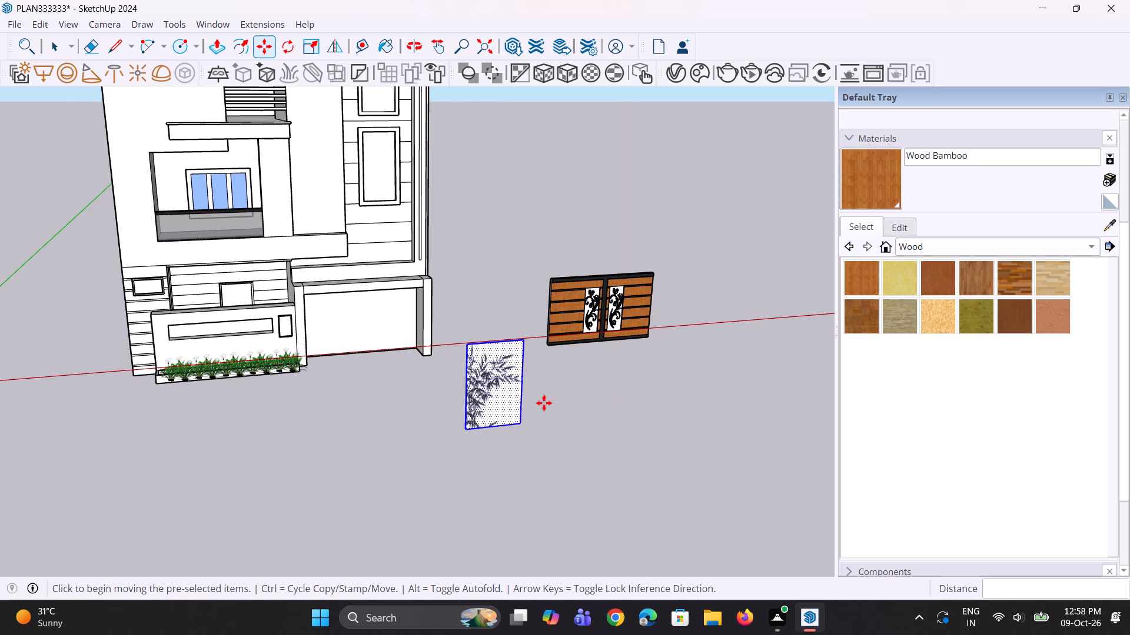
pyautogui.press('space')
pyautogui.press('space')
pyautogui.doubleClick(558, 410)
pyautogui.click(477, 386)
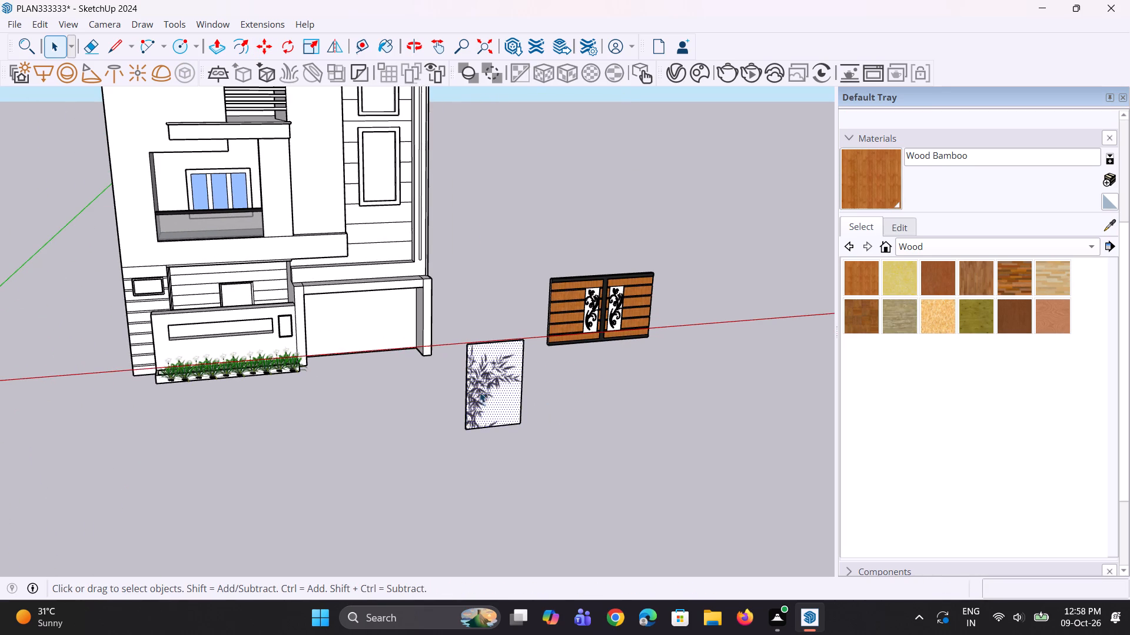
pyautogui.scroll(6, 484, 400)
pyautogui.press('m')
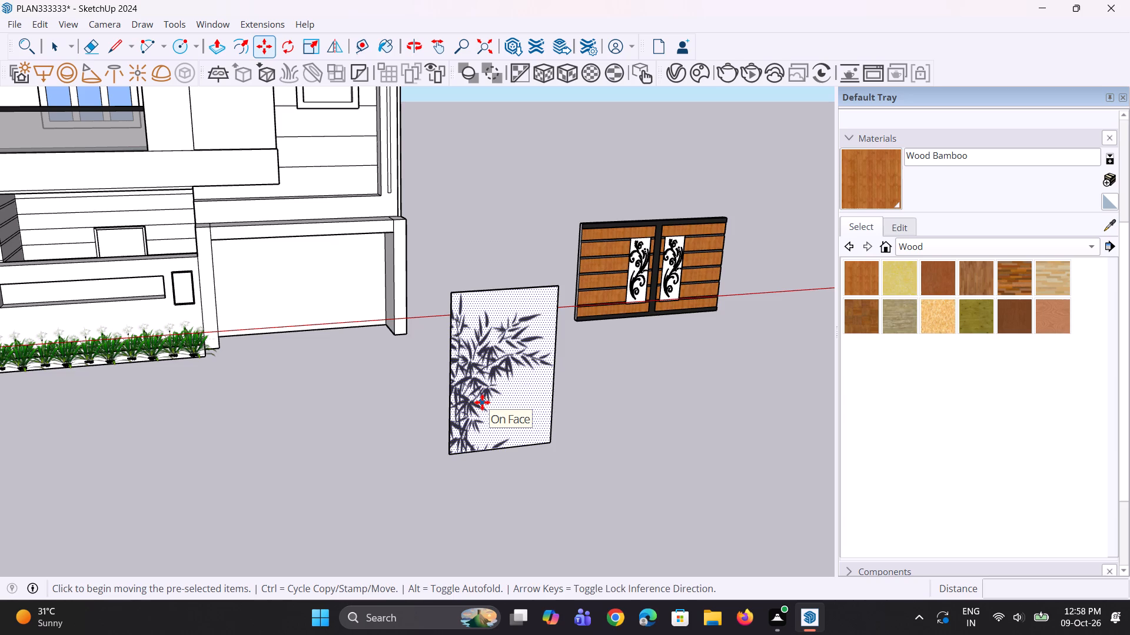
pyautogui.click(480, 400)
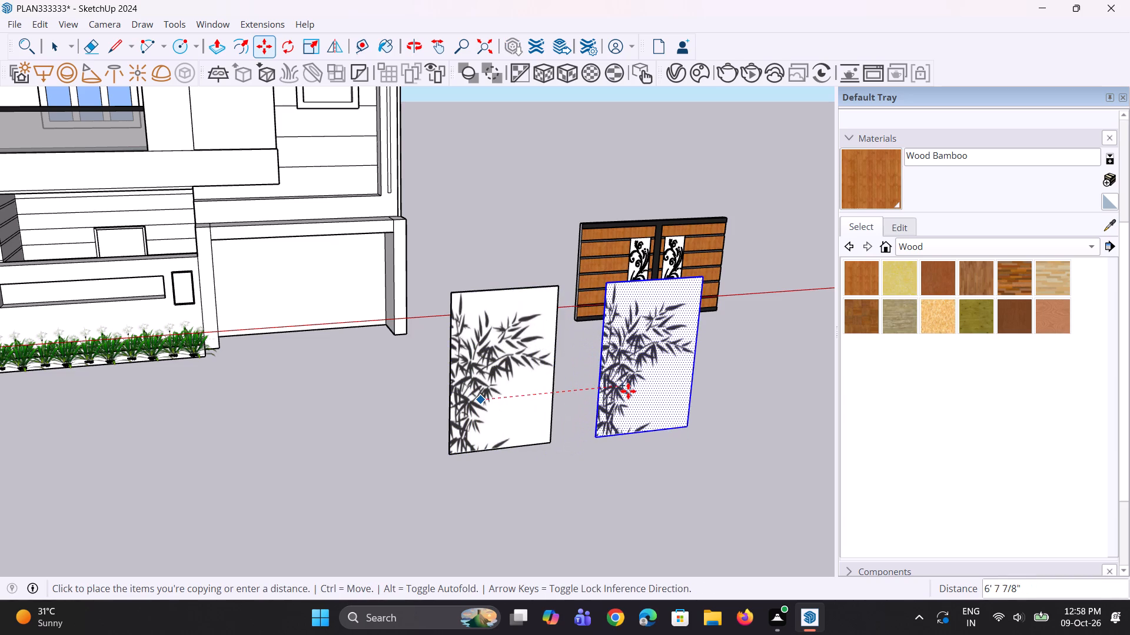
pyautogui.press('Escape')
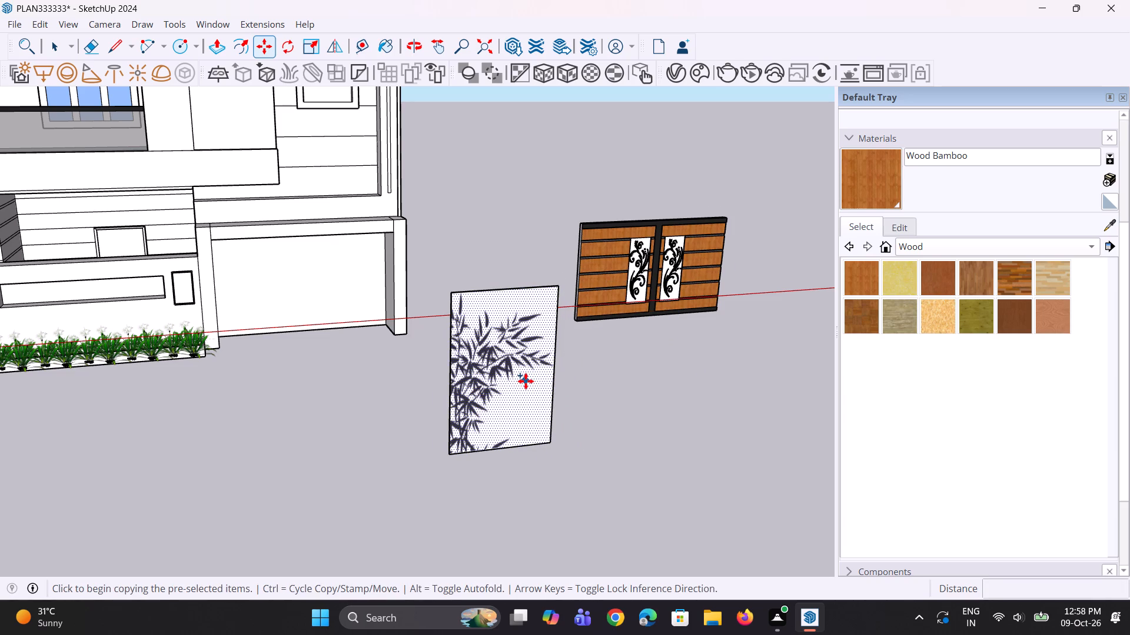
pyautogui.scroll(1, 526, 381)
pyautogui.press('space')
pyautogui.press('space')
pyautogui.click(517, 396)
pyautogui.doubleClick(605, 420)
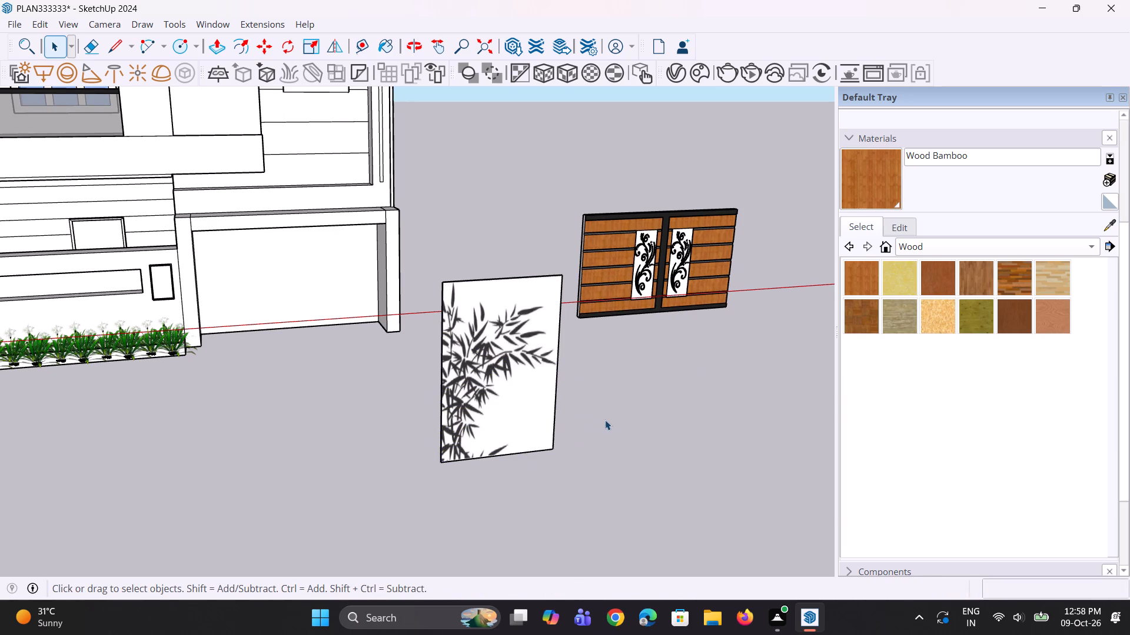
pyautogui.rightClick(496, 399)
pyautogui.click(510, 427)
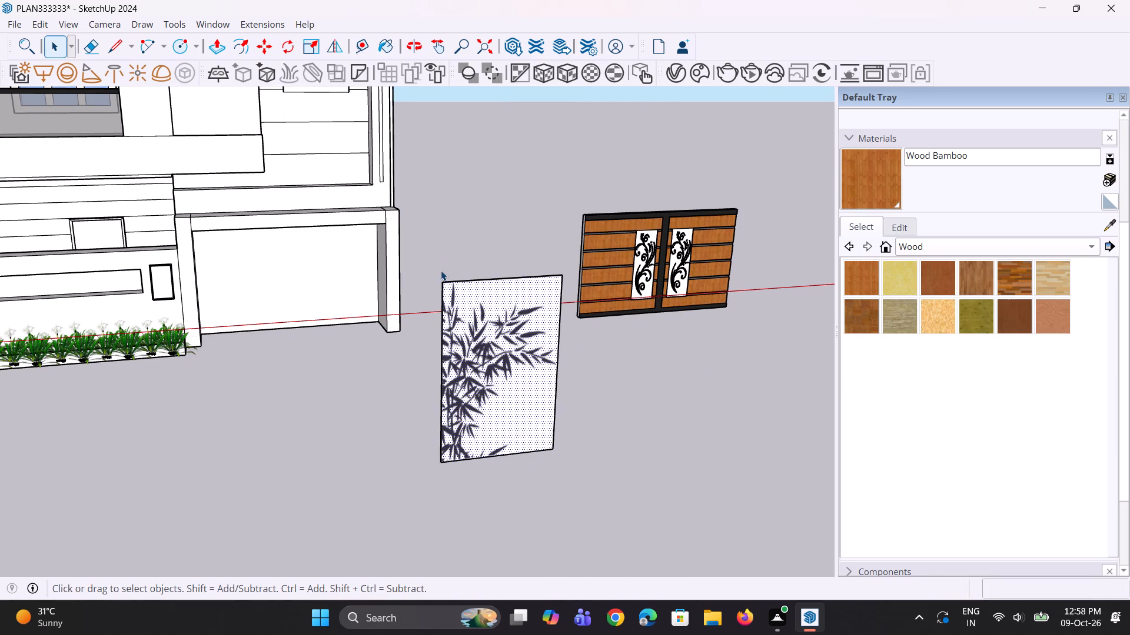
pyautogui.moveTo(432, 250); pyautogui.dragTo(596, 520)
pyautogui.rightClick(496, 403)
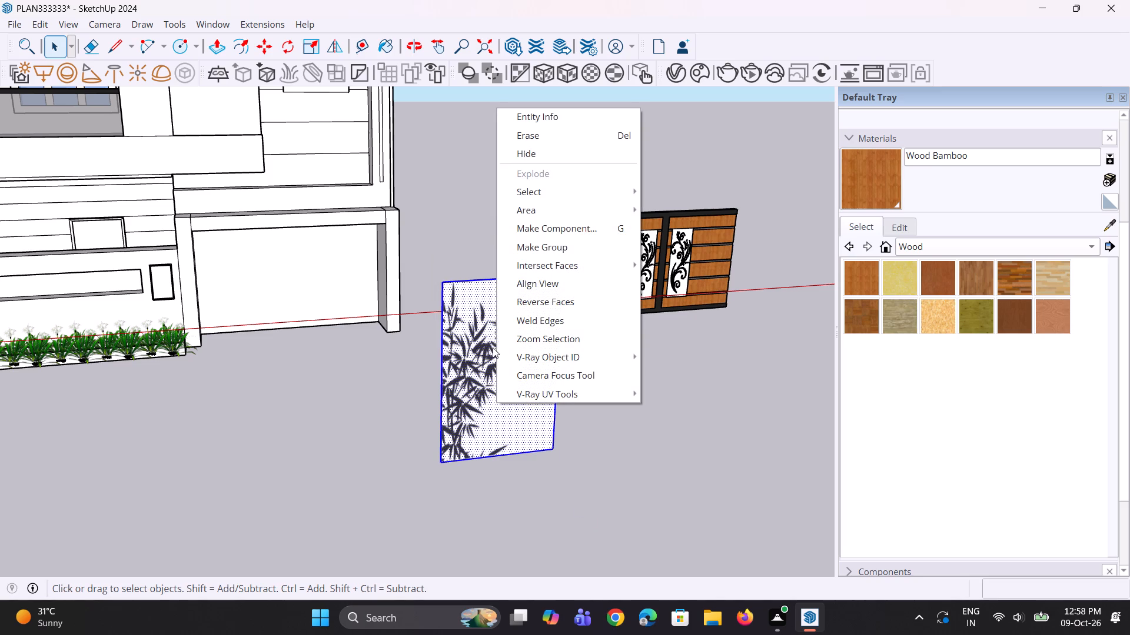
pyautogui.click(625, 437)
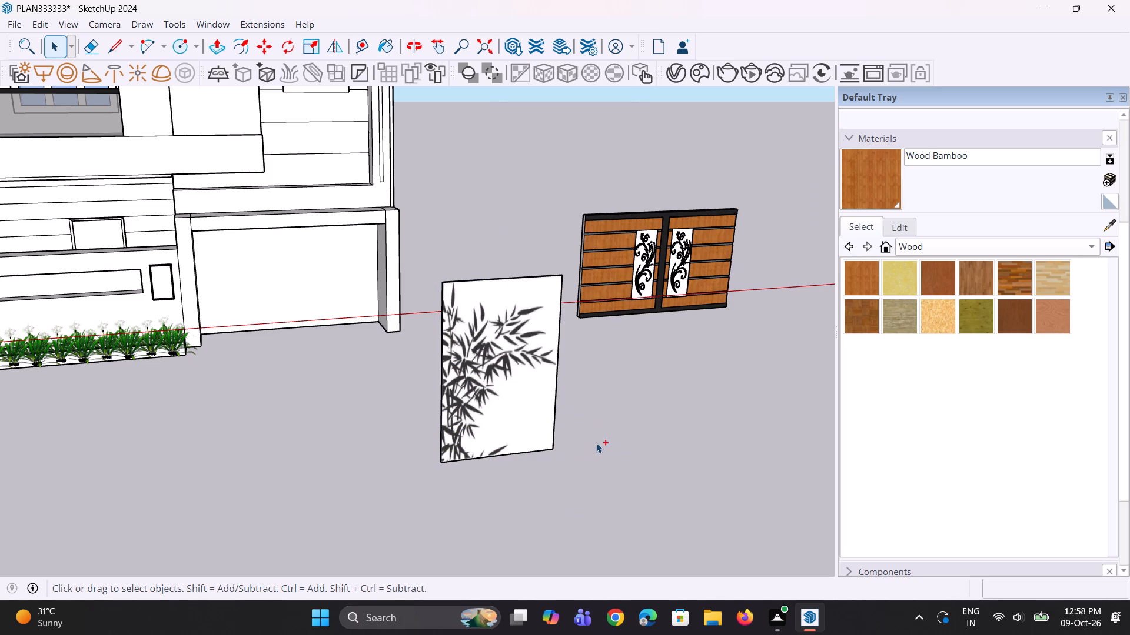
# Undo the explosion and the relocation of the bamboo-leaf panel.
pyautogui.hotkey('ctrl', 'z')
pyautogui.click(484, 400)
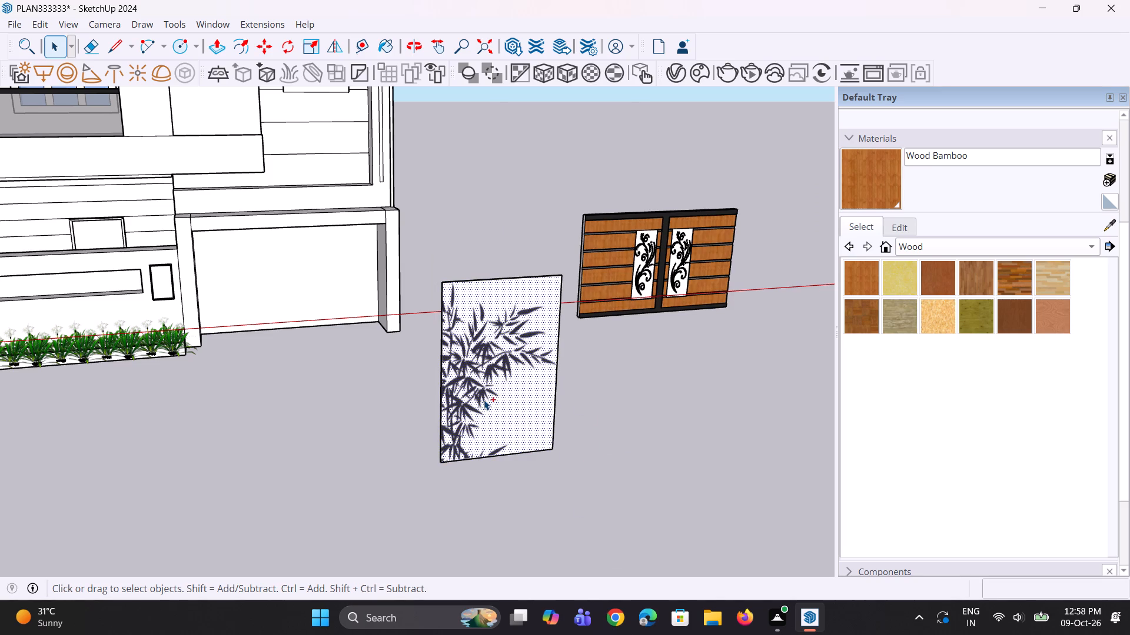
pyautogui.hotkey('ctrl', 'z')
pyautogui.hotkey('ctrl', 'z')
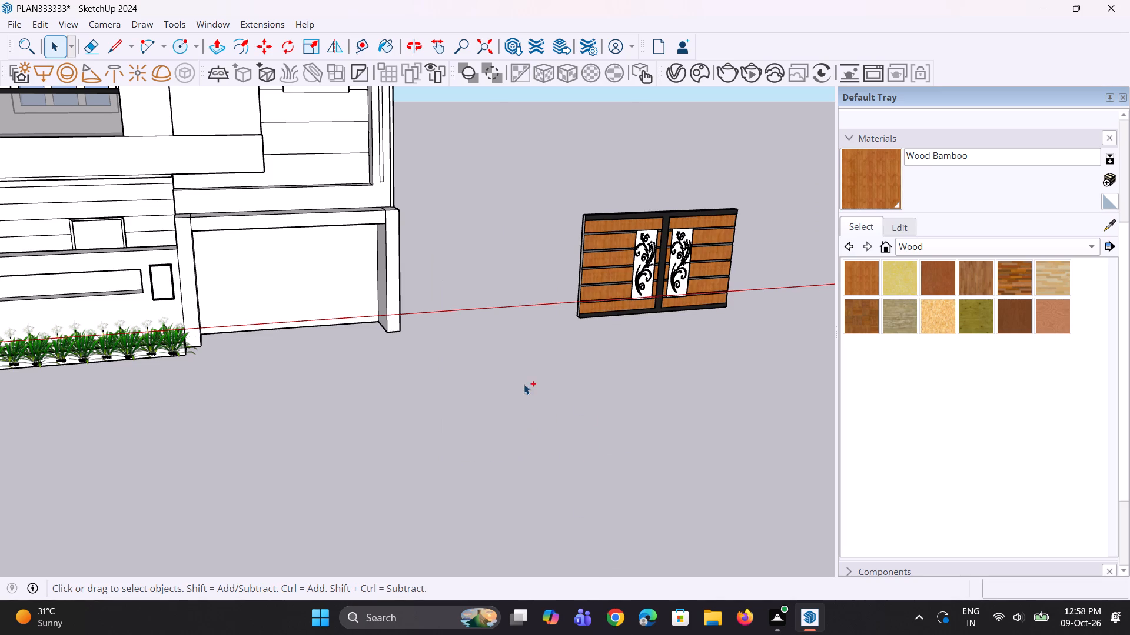
# Move the intact bamboo-leaf panel component about 80' to the front of the house's garage opening.
pyautogui.scroll(-19, 503, 418)
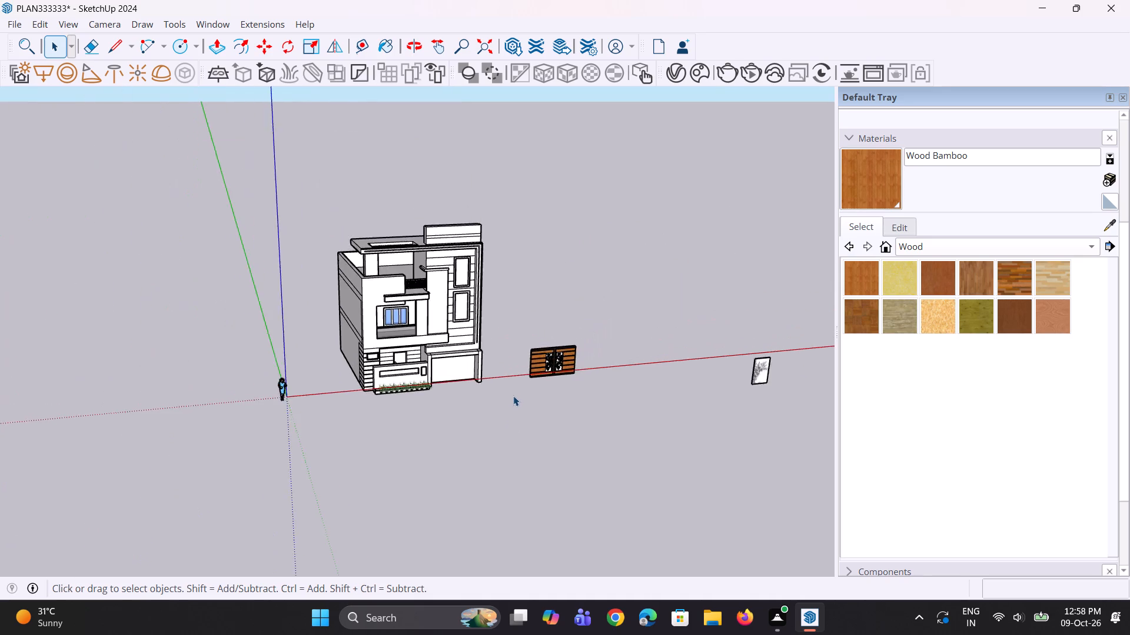
pyautogui.scroll(-2, 513, 396)
pyautogui.scroll(2, 663, 393)
pyautogui.click(693, 385)
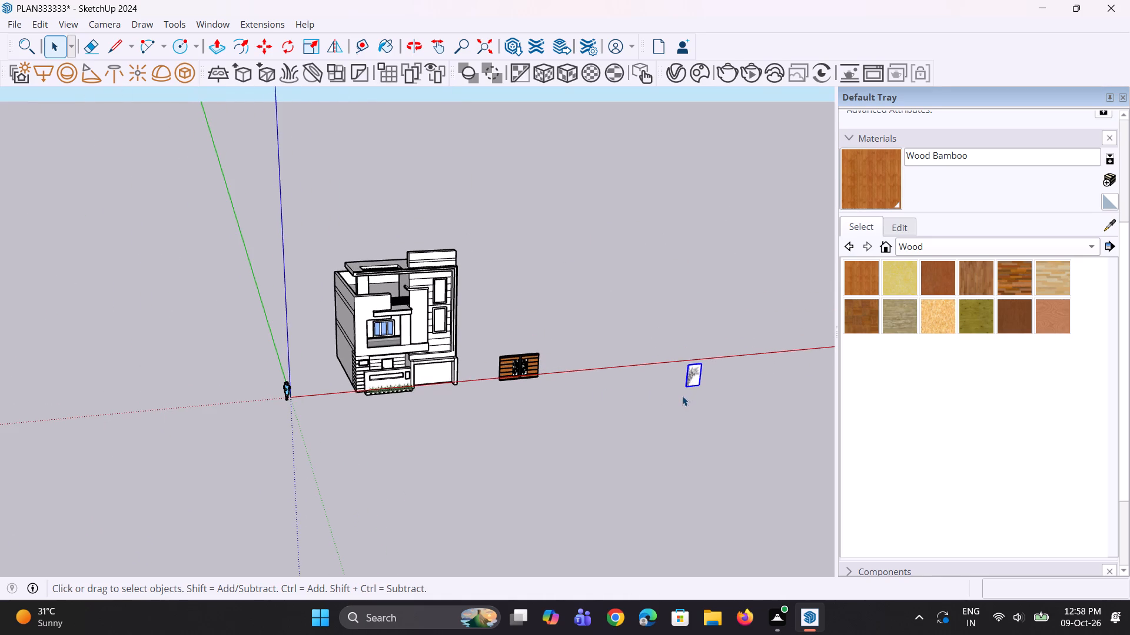
pyautogui.press('m')
pyautogui.click(682, 387)
pyautogui.scroll(7, 410, 413)
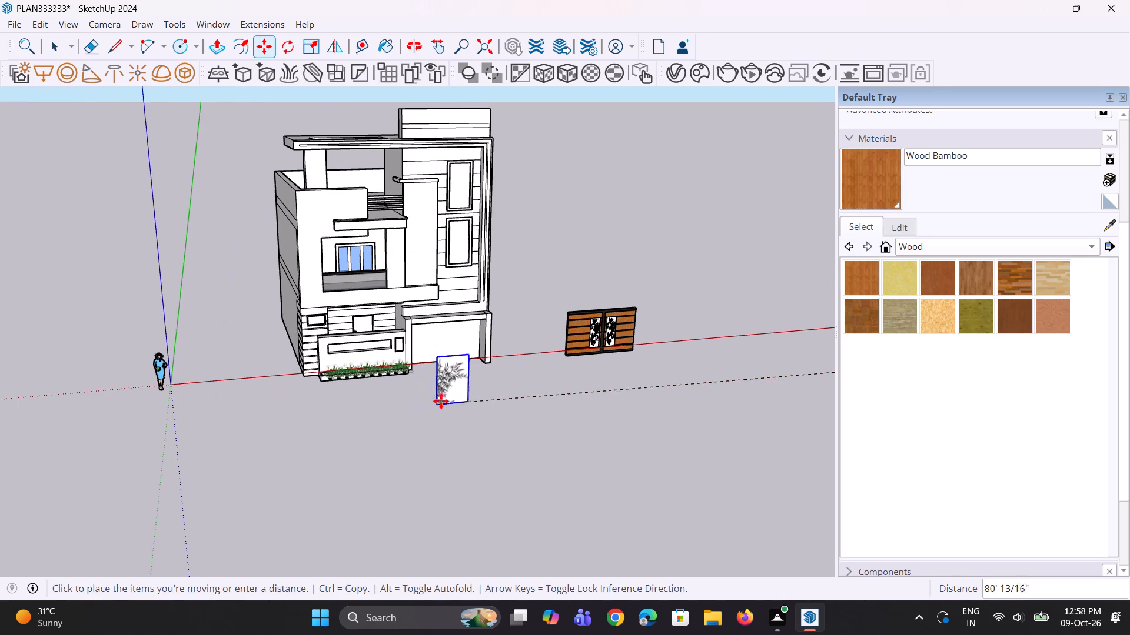
pyautogui.click(444, 385)
# Move the bamboo-leaf panel by its lower corner up onto the house front, beside the end of the first-floor balcony railing.
pyautogui.moveTo(464, 428); pyautogui.dragTo(392, 431, button='middle')
pyautogui.scroll(6, 442, 376)
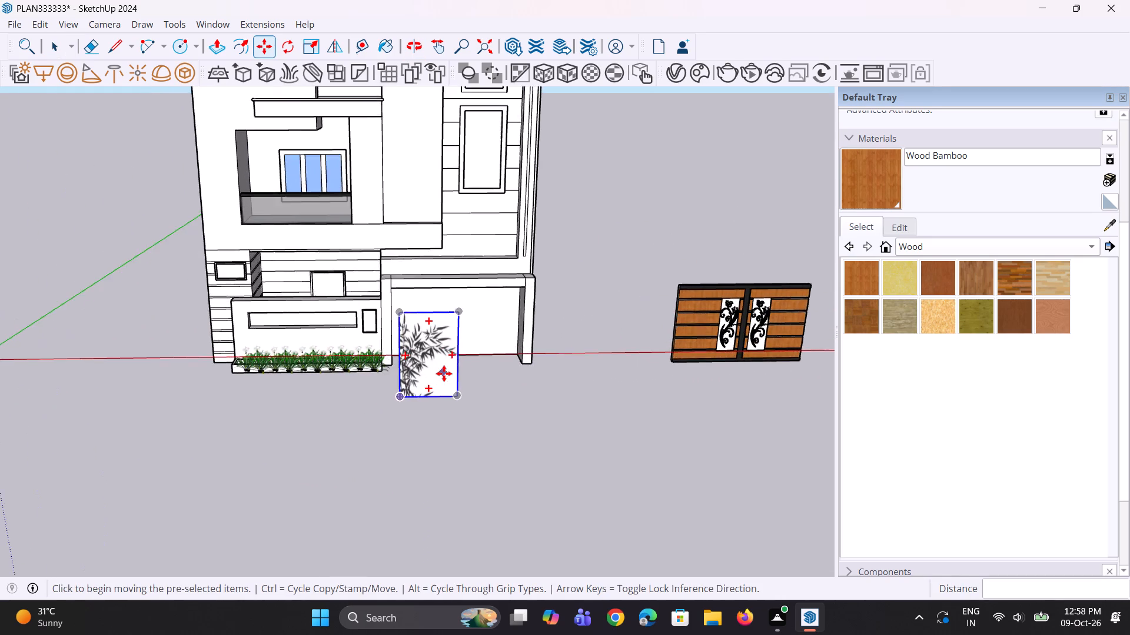
pyautogui.middleClick(444, 373)
pyautogui.click(401, 398)
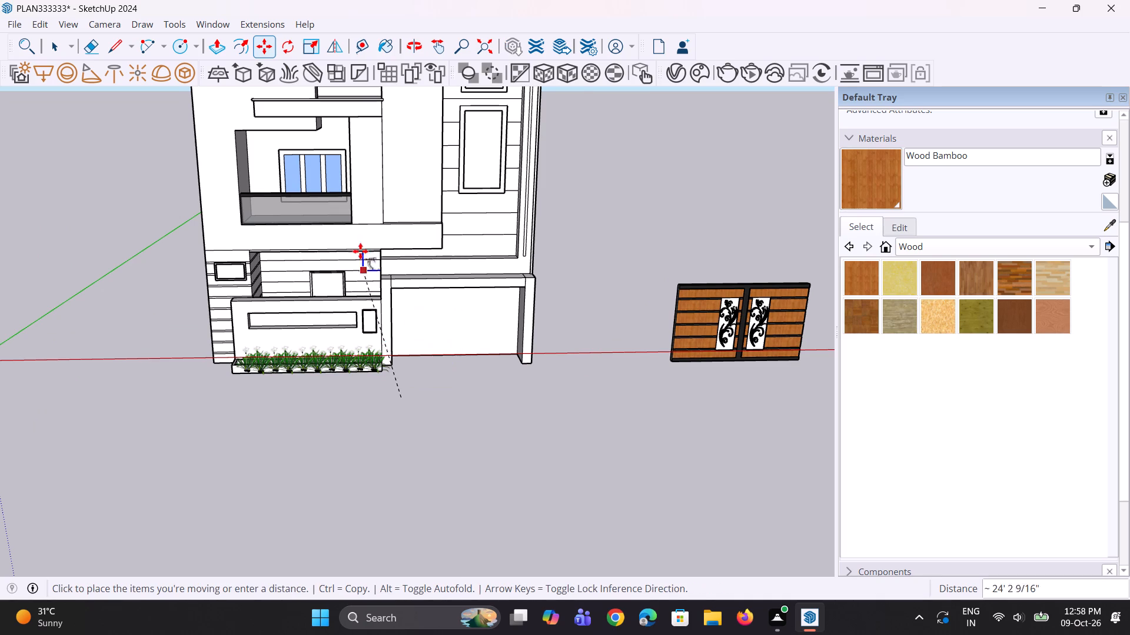
pyautogui.scroll(2, 357, 210)
pyautogui.click(350, 208)
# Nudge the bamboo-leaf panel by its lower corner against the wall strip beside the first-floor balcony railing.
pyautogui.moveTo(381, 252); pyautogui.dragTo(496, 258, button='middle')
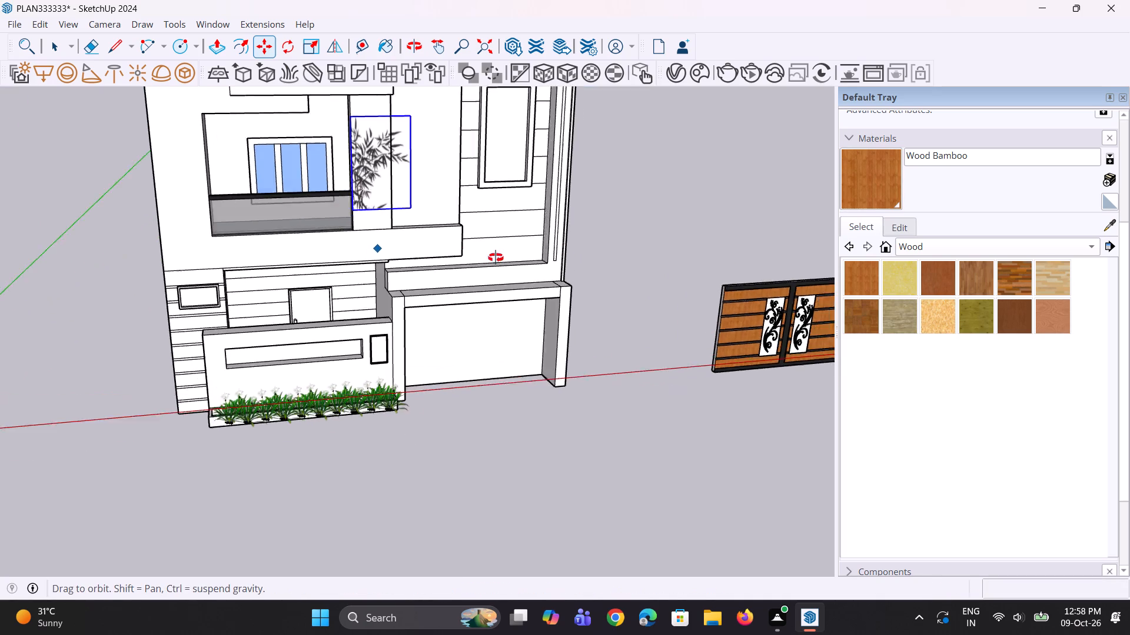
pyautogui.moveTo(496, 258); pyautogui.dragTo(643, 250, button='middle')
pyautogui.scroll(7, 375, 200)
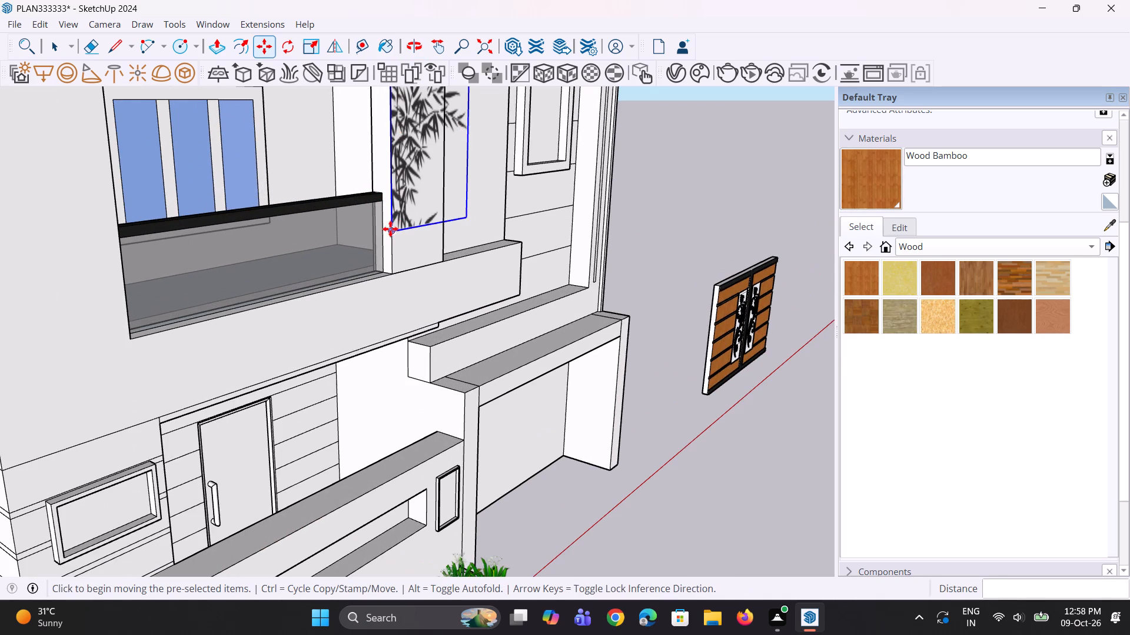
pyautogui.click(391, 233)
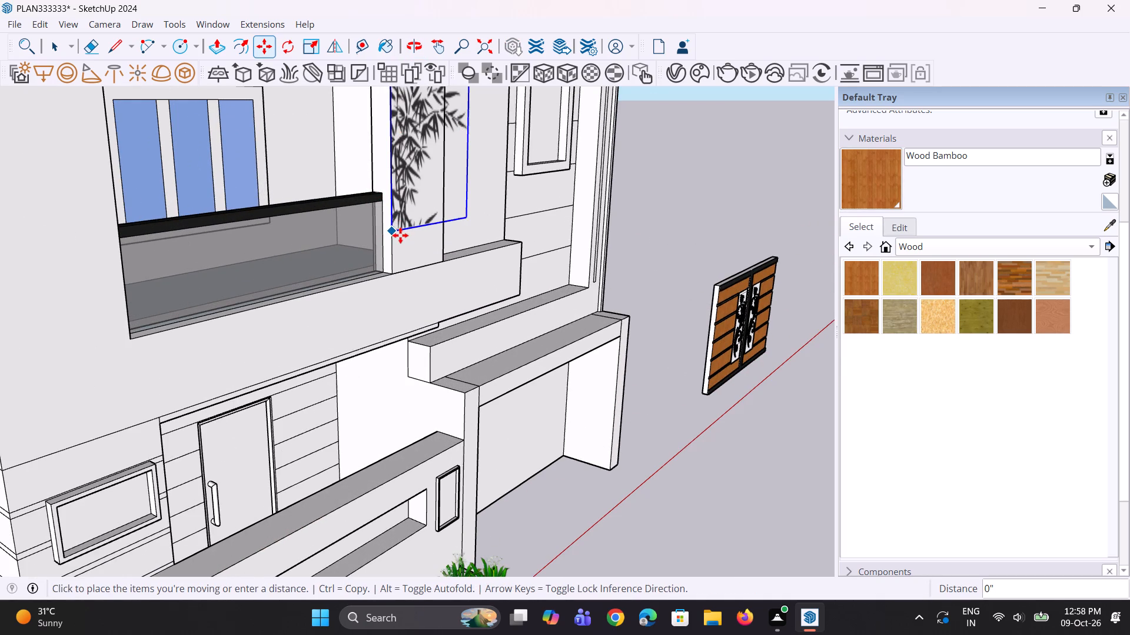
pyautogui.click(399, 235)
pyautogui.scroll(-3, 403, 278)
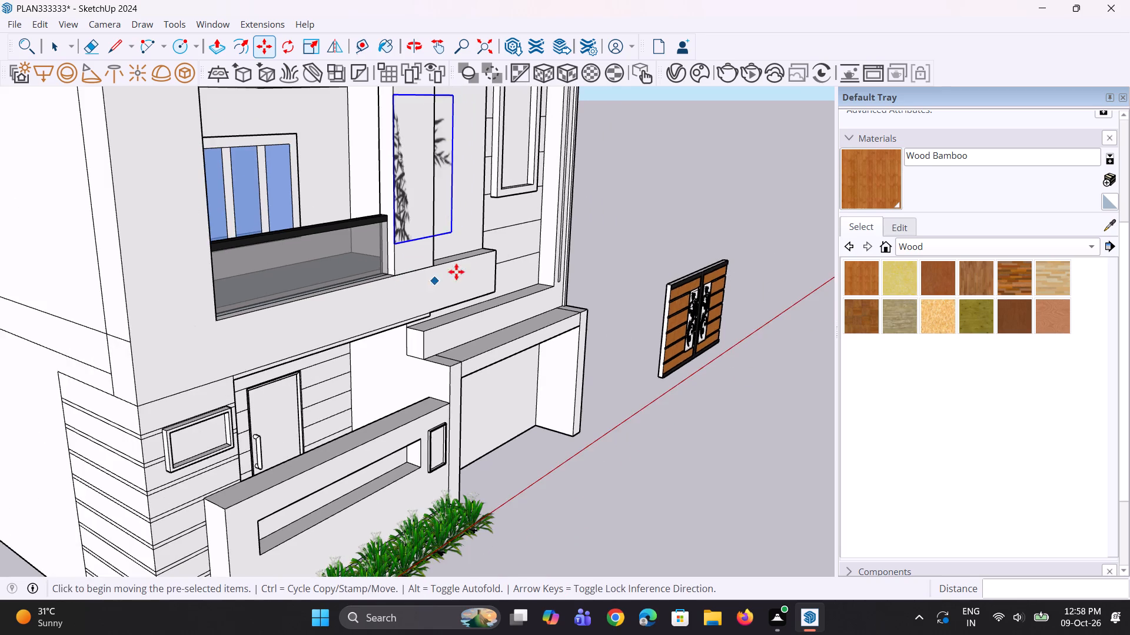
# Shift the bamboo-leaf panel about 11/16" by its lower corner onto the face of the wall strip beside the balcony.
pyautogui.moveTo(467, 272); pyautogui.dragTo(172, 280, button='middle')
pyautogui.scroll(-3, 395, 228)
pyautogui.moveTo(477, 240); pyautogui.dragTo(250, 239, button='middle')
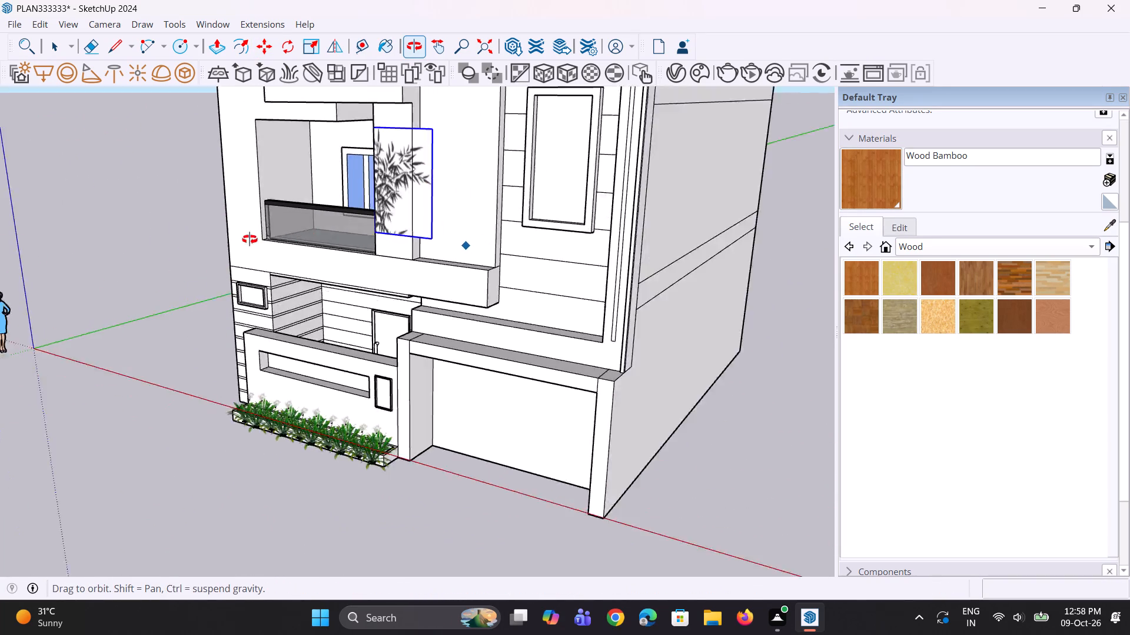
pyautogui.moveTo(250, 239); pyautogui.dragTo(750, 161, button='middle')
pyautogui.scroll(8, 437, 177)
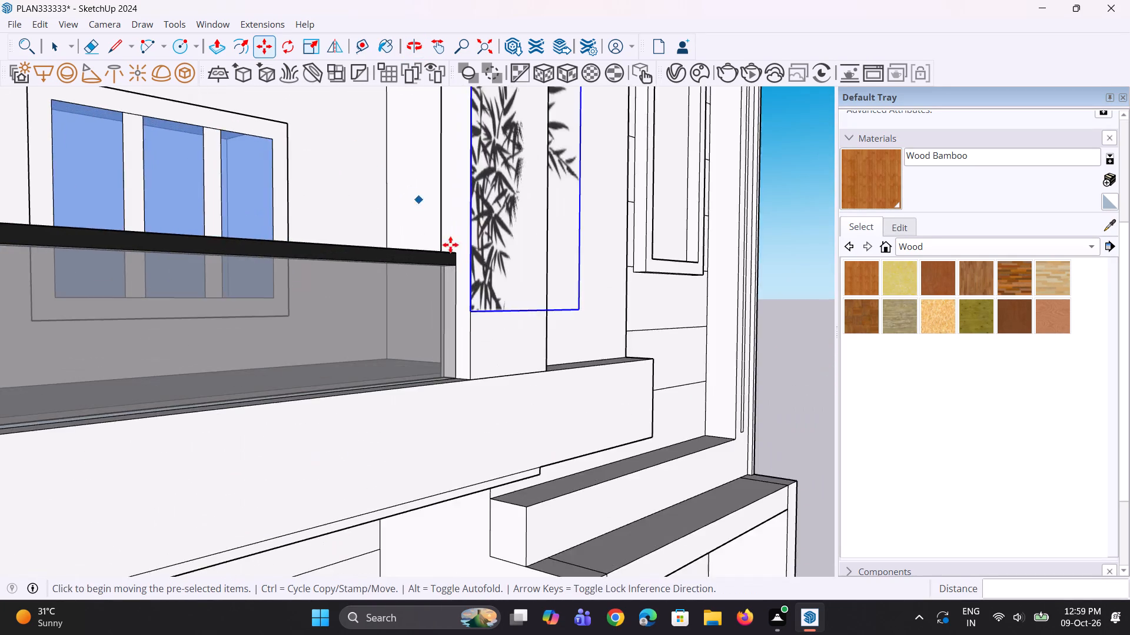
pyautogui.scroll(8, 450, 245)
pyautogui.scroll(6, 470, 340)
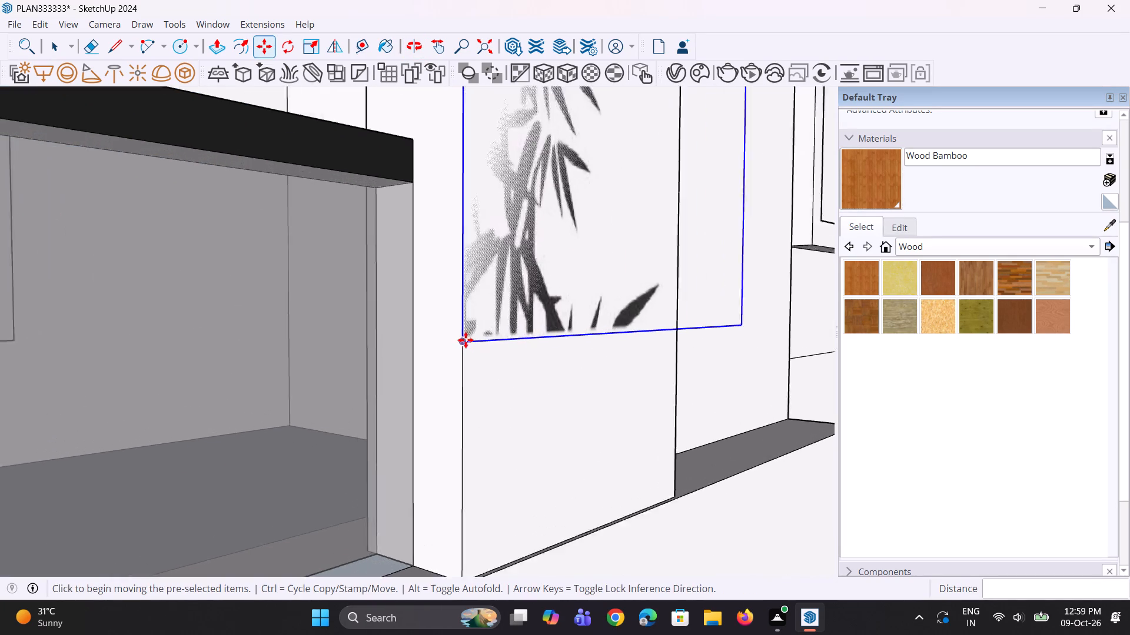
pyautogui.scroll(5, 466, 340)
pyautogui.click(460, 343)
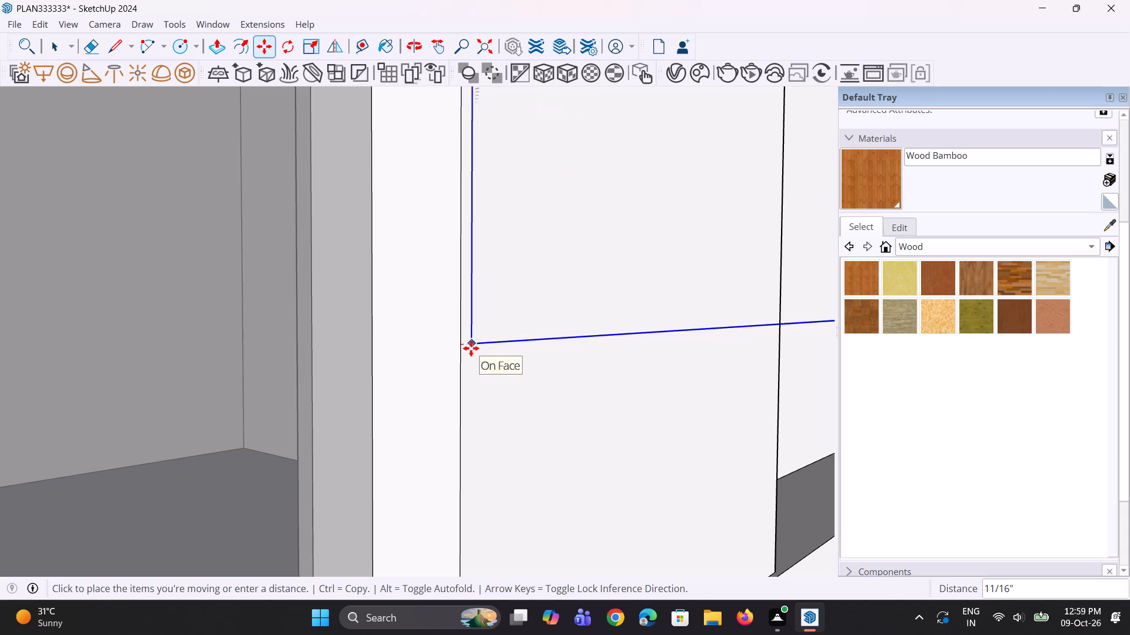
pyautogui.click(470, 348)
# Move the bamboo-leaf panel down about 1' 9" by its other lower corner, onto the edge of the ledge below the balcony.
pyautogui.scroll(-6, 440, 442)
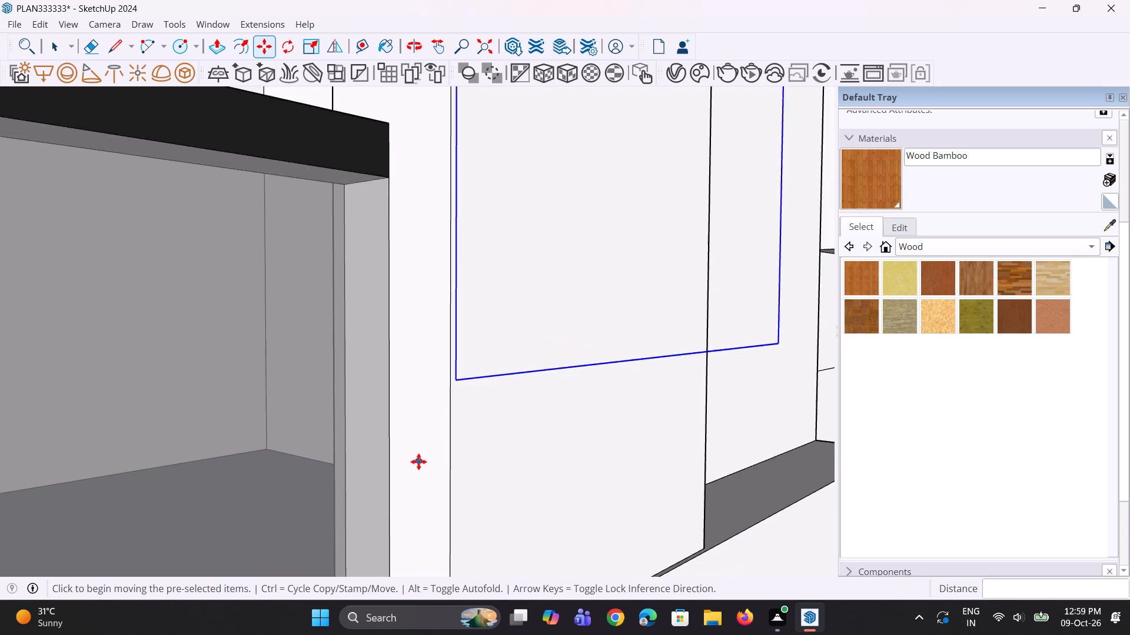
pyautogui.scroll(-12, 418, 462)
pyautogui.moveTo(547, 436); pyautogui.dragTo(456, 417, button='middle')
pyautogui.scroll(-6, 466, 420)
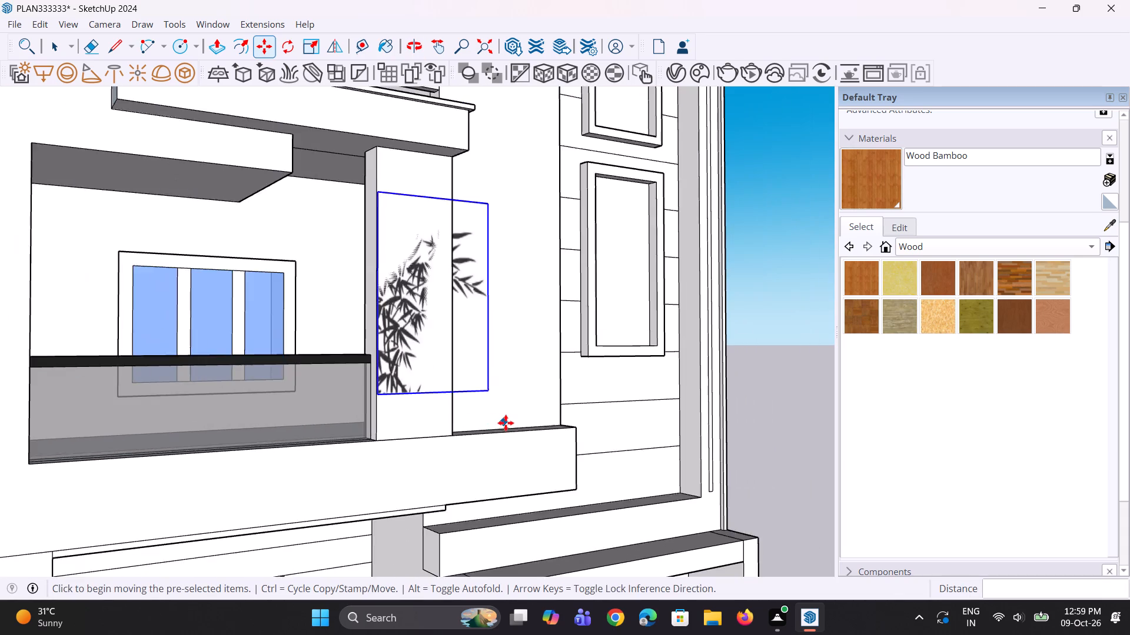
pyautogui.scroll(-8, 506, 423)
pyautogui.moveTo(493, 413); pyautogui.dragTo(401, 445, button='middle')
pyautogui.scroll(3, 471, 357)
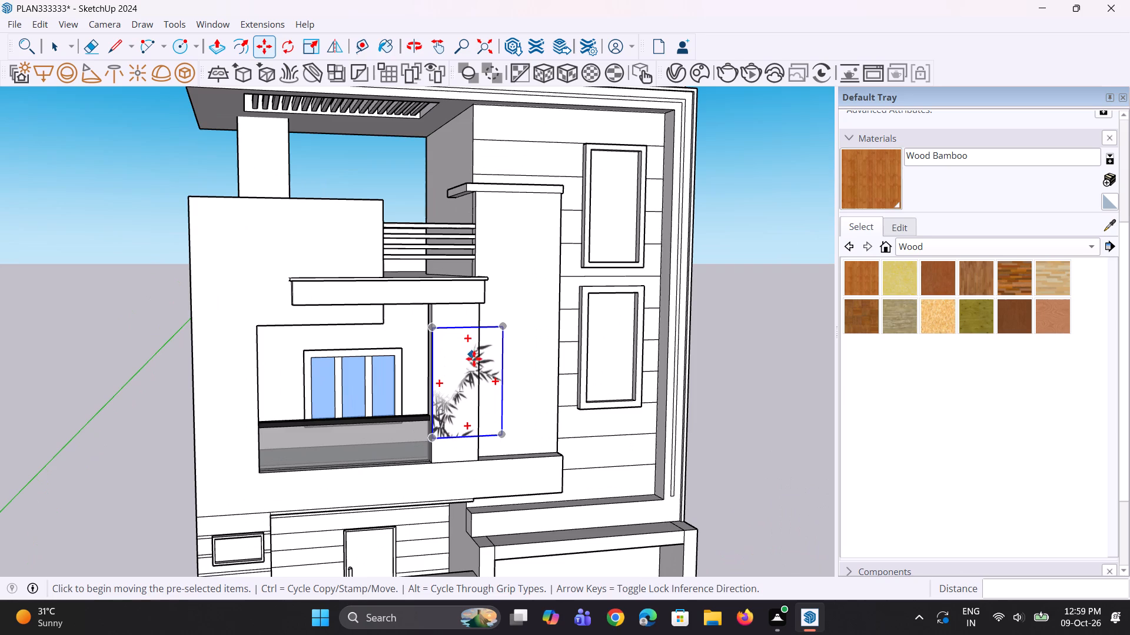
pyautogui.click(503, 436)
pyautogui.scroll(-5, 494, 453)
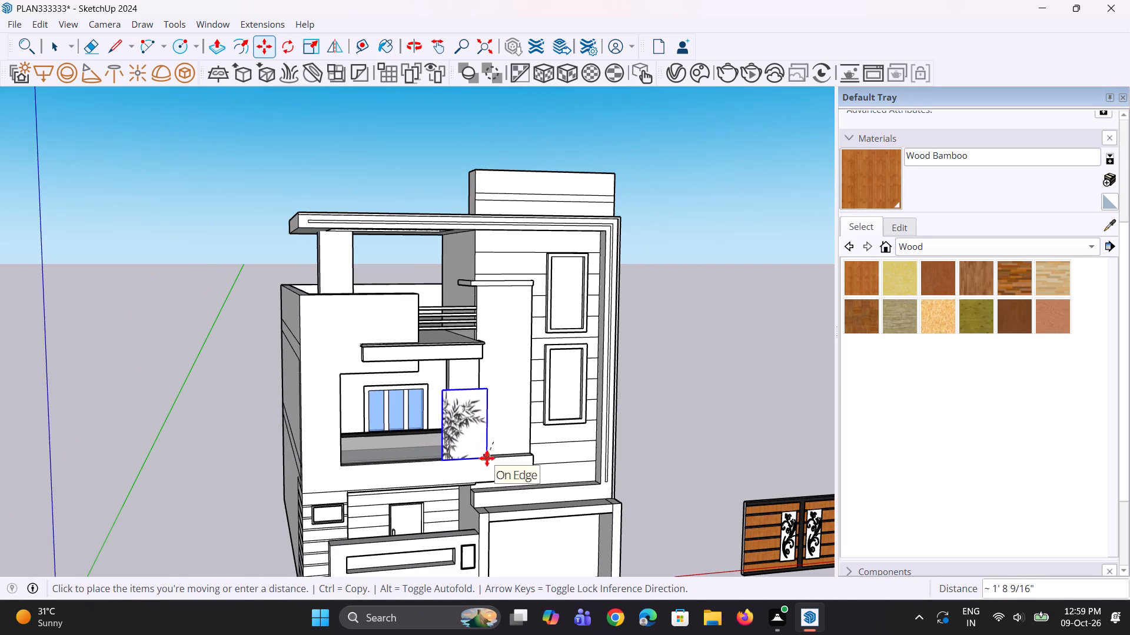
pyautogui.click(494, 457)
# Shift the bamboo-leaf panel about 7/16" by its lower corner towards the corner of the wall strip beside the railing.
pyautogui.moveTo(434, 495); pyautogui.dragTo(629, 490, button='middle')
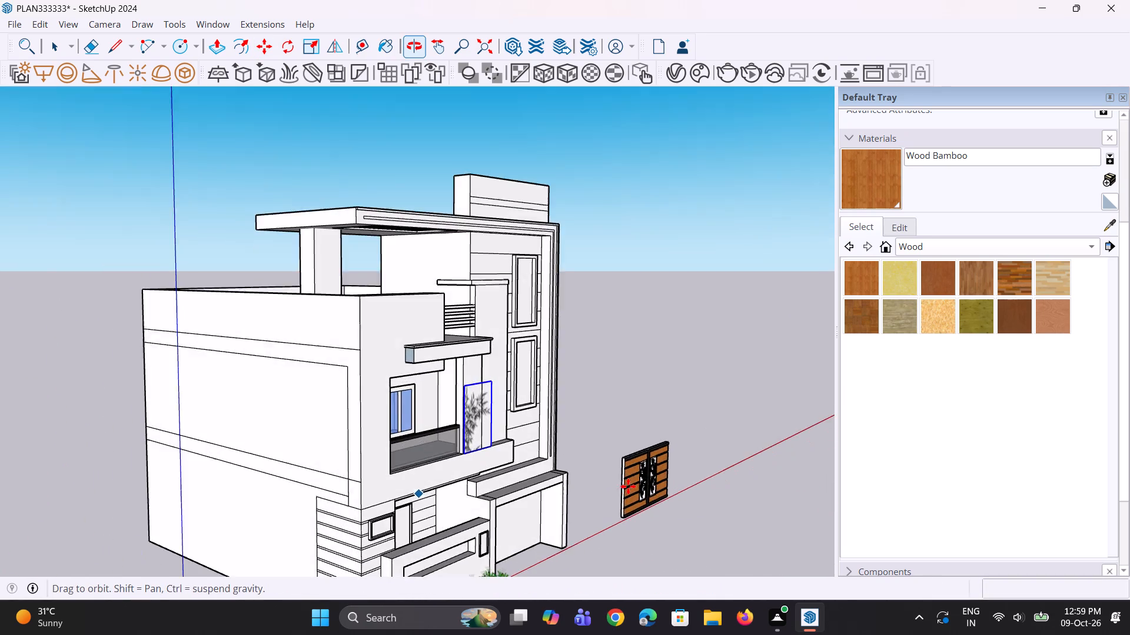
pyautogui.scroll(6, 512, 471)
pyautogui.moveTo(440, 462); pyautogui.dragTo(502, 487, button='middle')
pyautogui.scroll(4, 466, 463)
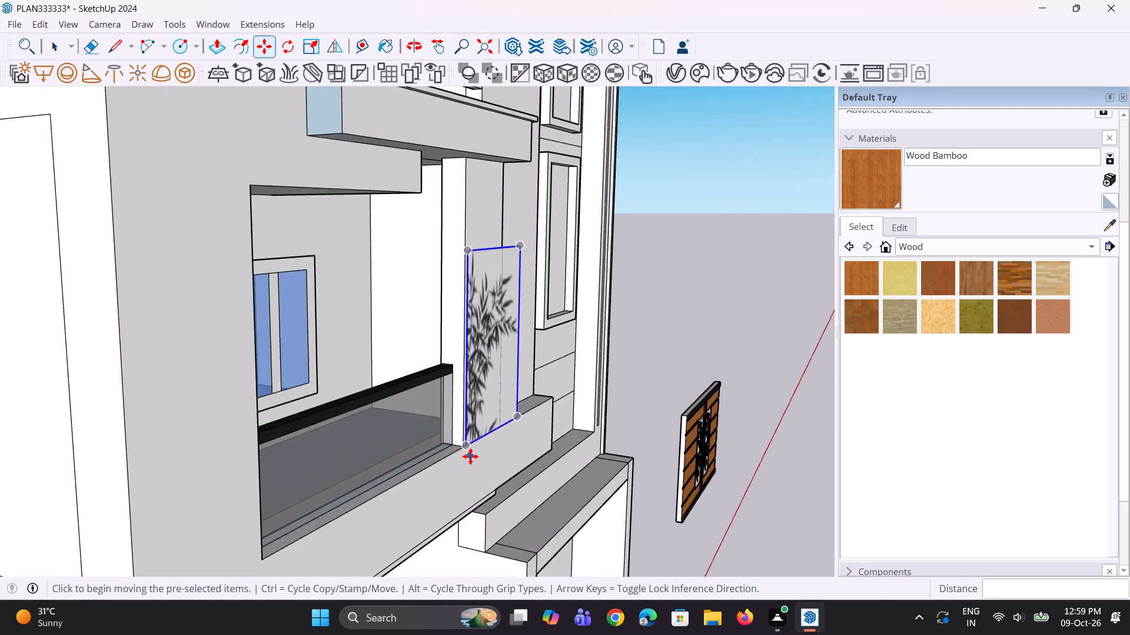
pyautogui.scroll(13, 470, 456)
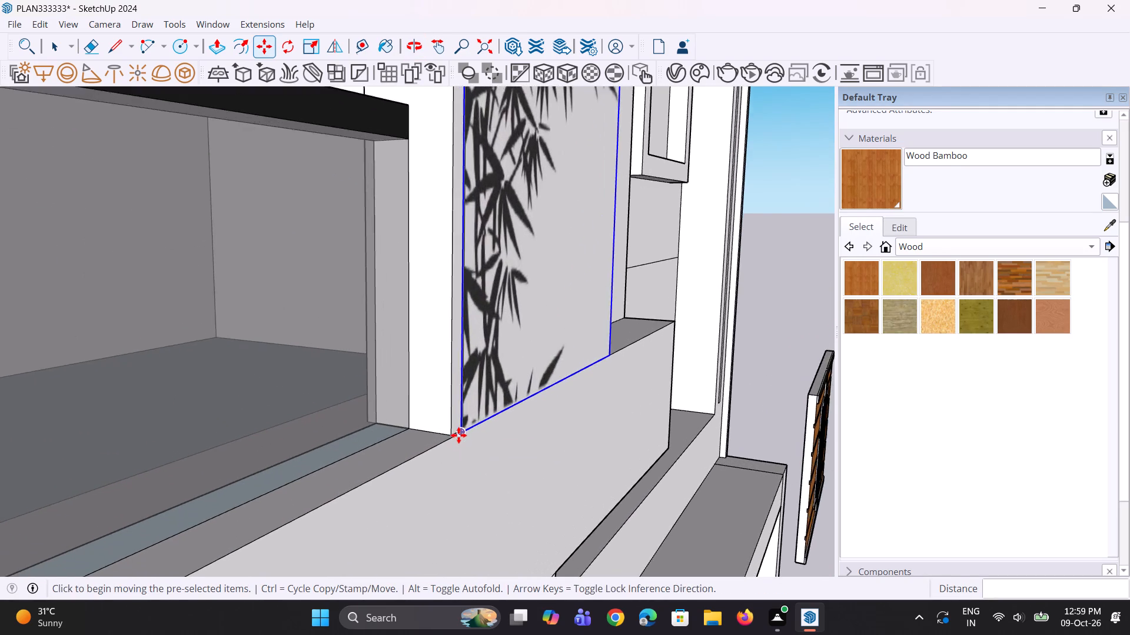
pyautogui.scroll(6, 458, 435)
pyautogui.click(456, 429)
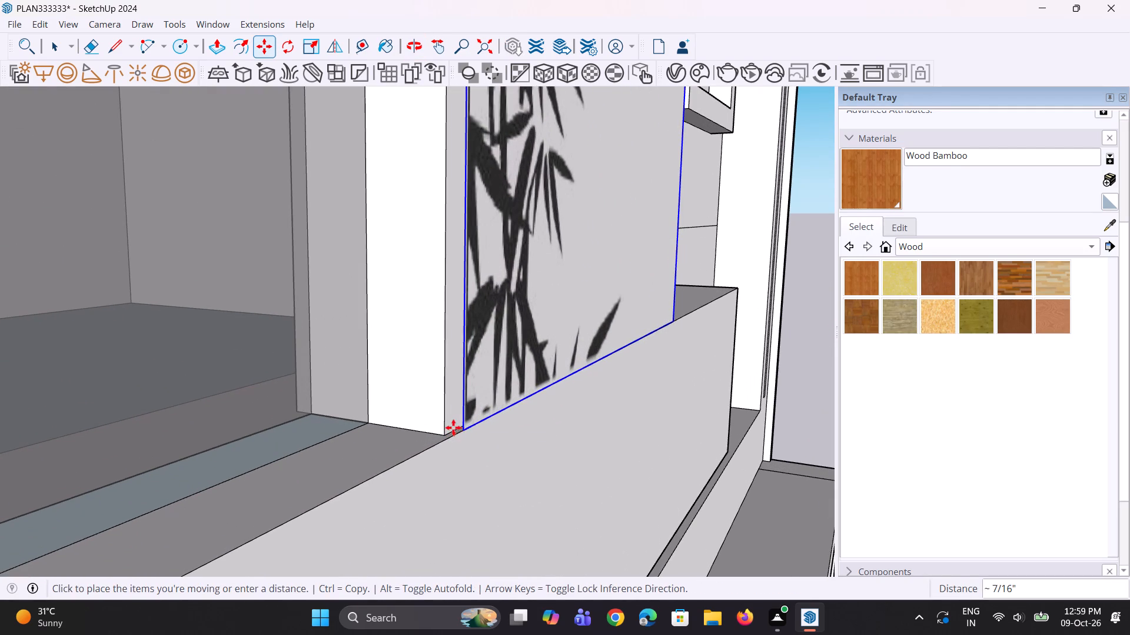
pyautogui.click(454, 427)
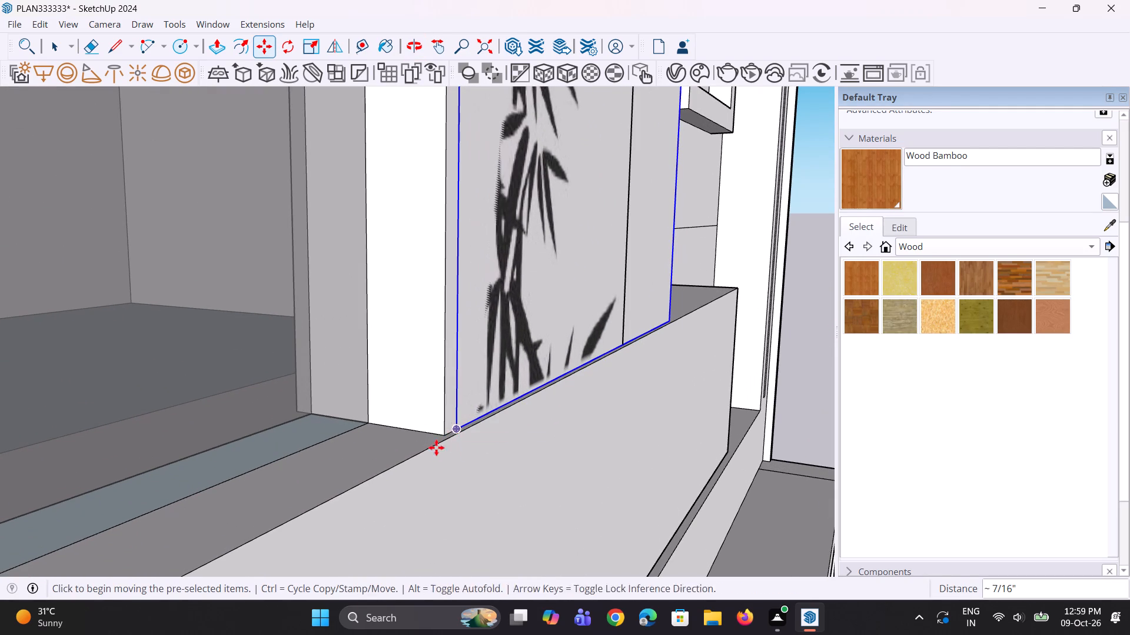
# Move the bamboo-leaf panel about 25' off the facade, into the free space beside the house above the gate.
pyautogui.scroll(-20, 431, 456)
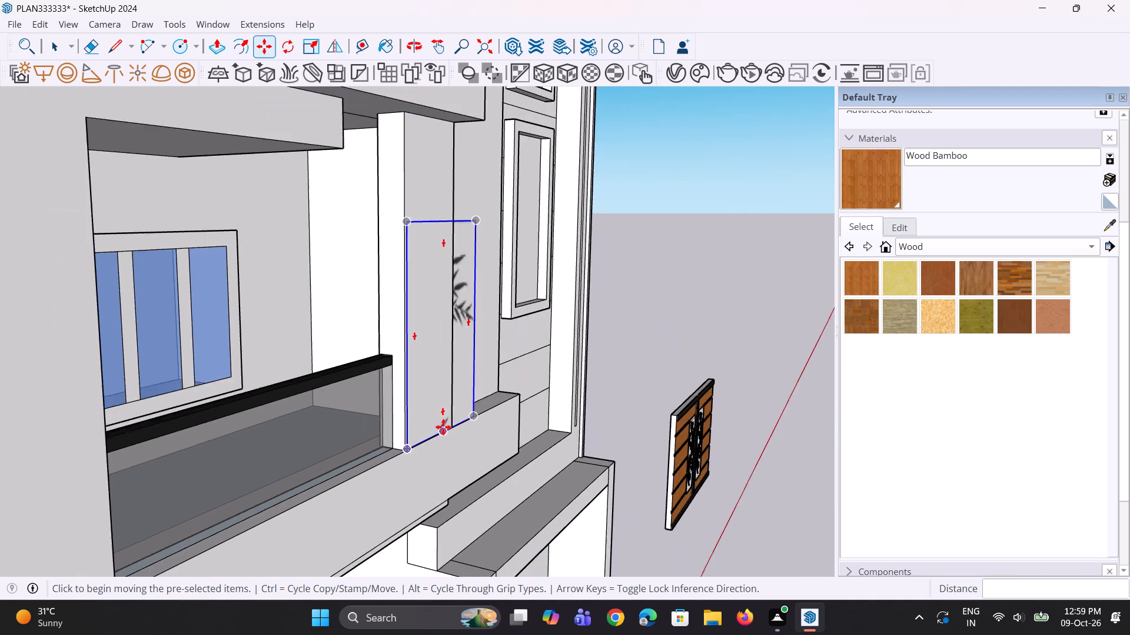
pyautogui.scroll(-4, 443, 427)
pyautogui.moveTo(343, 457); pyautogui.dragTo(198, 438, button='middle')
pyautogui.scroll(-3, 337, 383)
pyautogui.moveTo(365, 423); pyautogui.dragTo(254, 463, button='middle')
pyautogui.moveTo(431, 416); pyautogui.dragTo(454, 416)
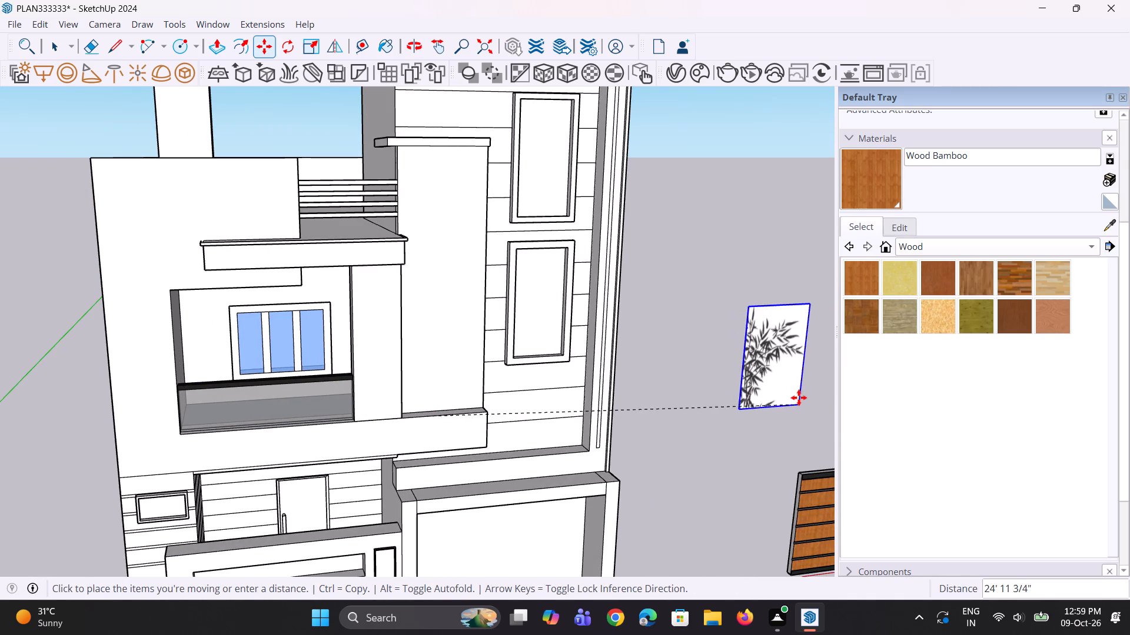
pyautogui.click(796, 389)
# Move the grouped wooden gate by its lower corner about 28' 4" into the house's garage opening, against the inner pillar edge.
pyautogui.scroll(-12, 665, 399)
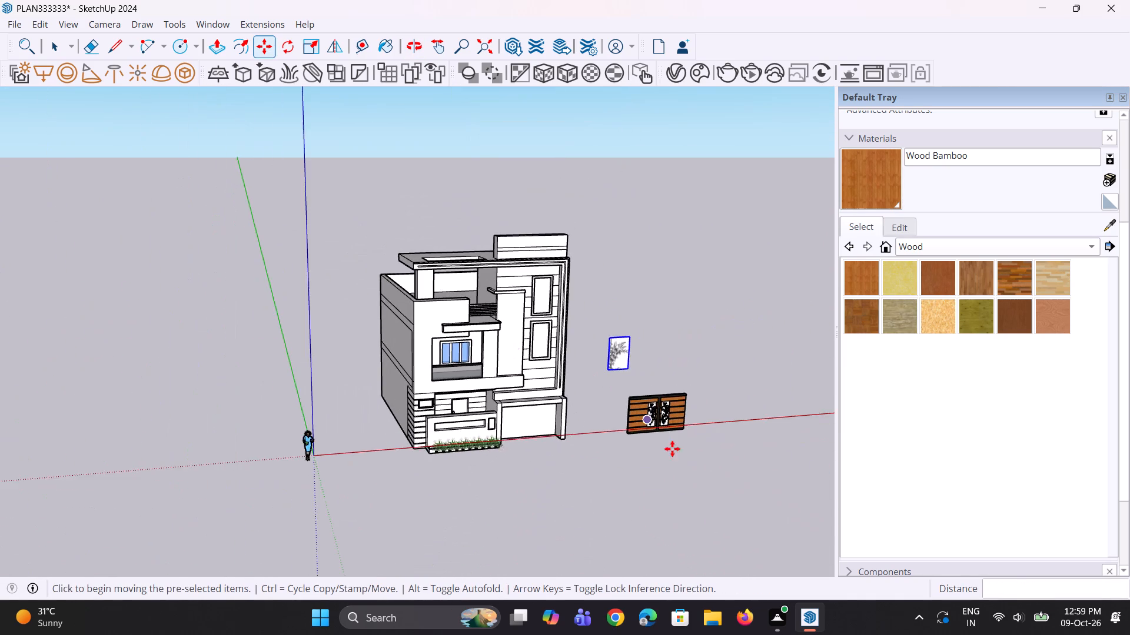
pyautogui.moveTo(679, 470); pyautogui.dragTo(639, 394, button='middle')
pyautogui.scroll(7, 652, 444)
pyautogui.moveTo(644, 481); pyautogui.dragTo(652, 534, button='middle')
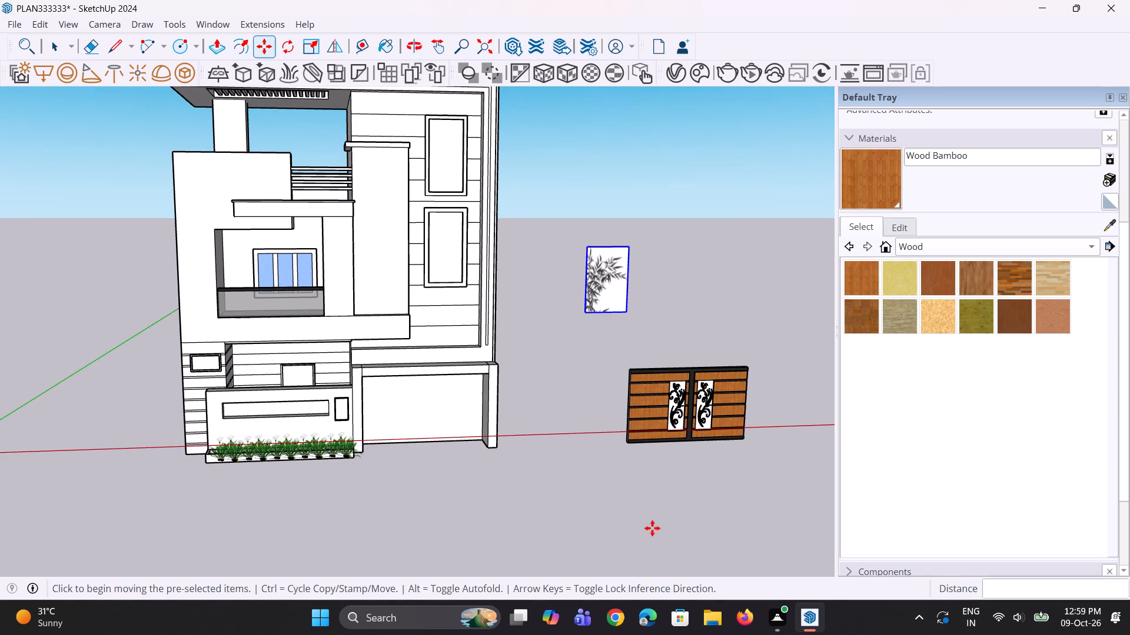
pyautogui.press('space')
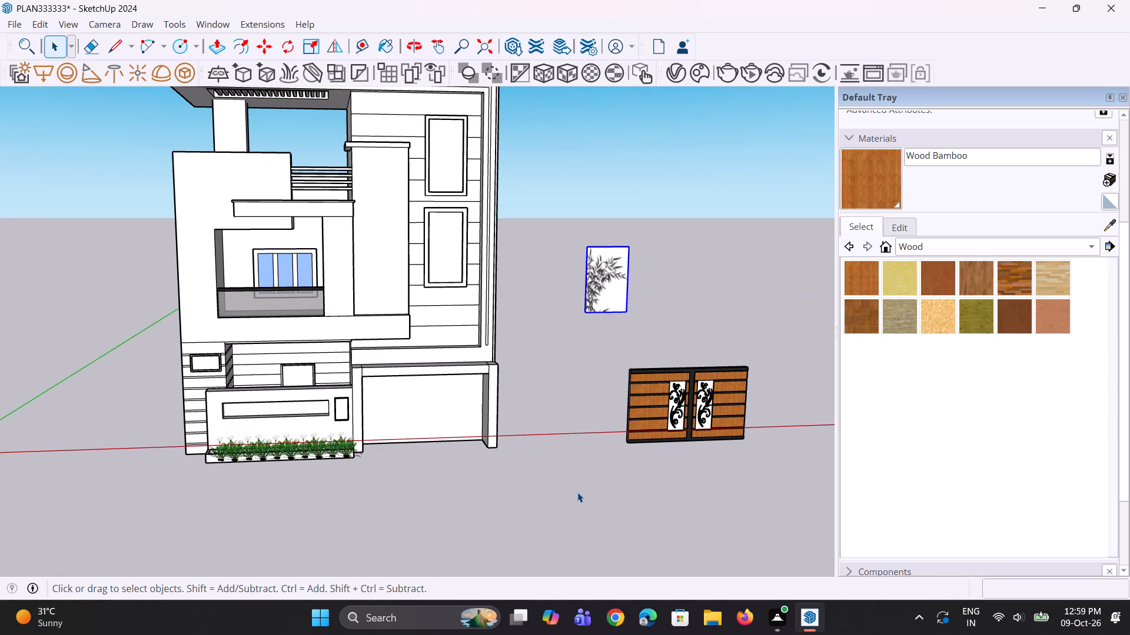
pyautogui.scroll(-4, 602, 476)
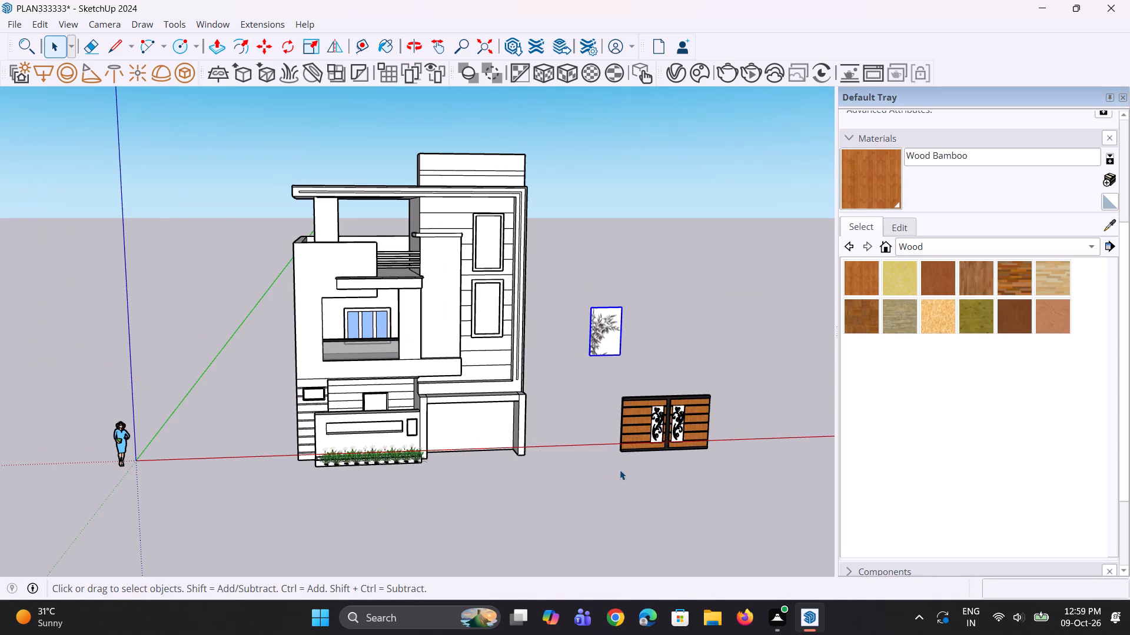
pyautogui.moveTo(620, 470); pyautogui.dragTo(603, 447, button='middle')
pyautogui.scroll(-4, 599, 466)
pyautogui.moveTo(602, 479); pyautogui.dragTo(591, 486, button='middle')
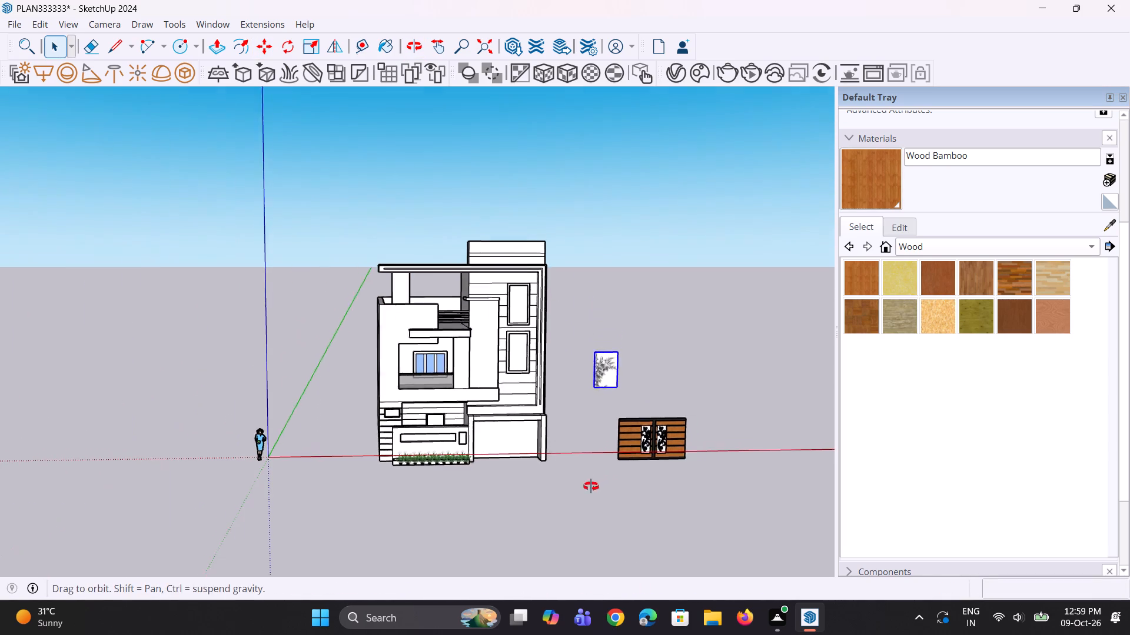
pyautogui.moveTo(591, 486); pyautogui.dragTo(590, 487, button='middle')
pyautogui.scroll(2, 594, 487)
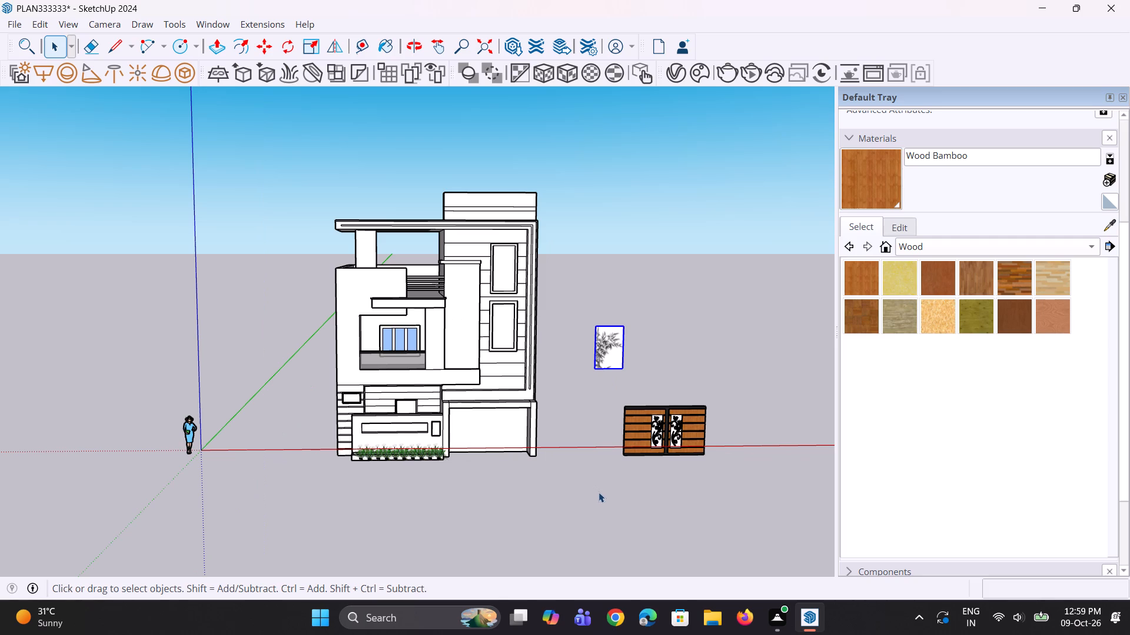
pyautogui.scroll(2, 619, 486)
pyautogui.moveTo(661, 462); pyautogui.dragTo(677, 500, button='middle')
pyautogui.scroll(1, 650, 452)
pyautogui.click(646, 441)
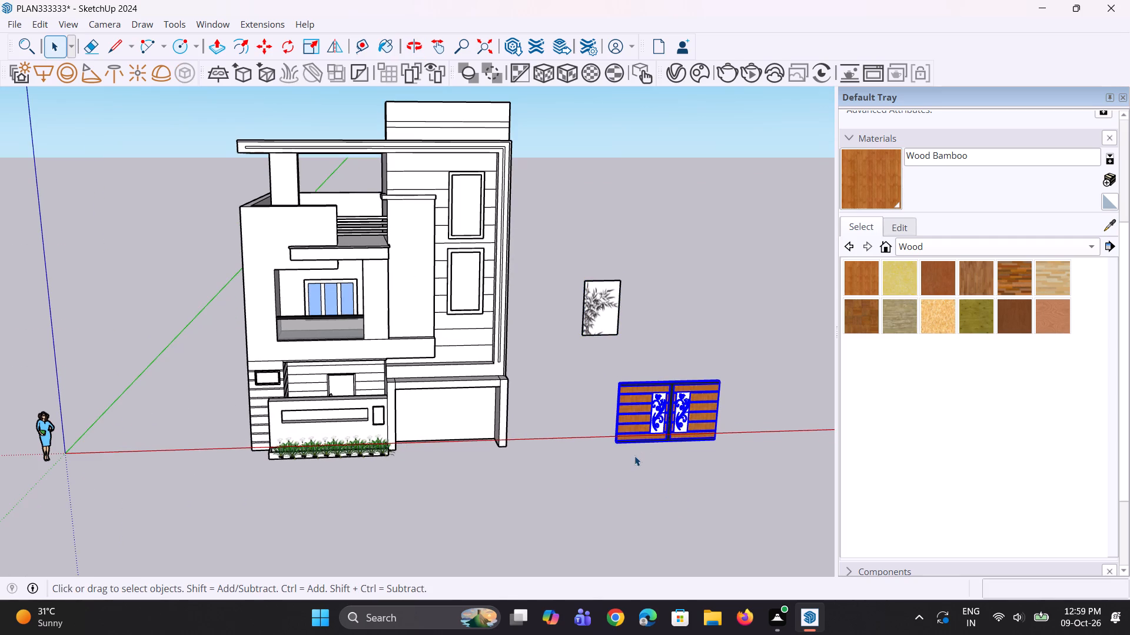
pyautogui.scroll(1, 629, 456)
pyautogui.press('m')
pyautogui.moveTo(617, 436); pyautogui.dragTo(608, 437)
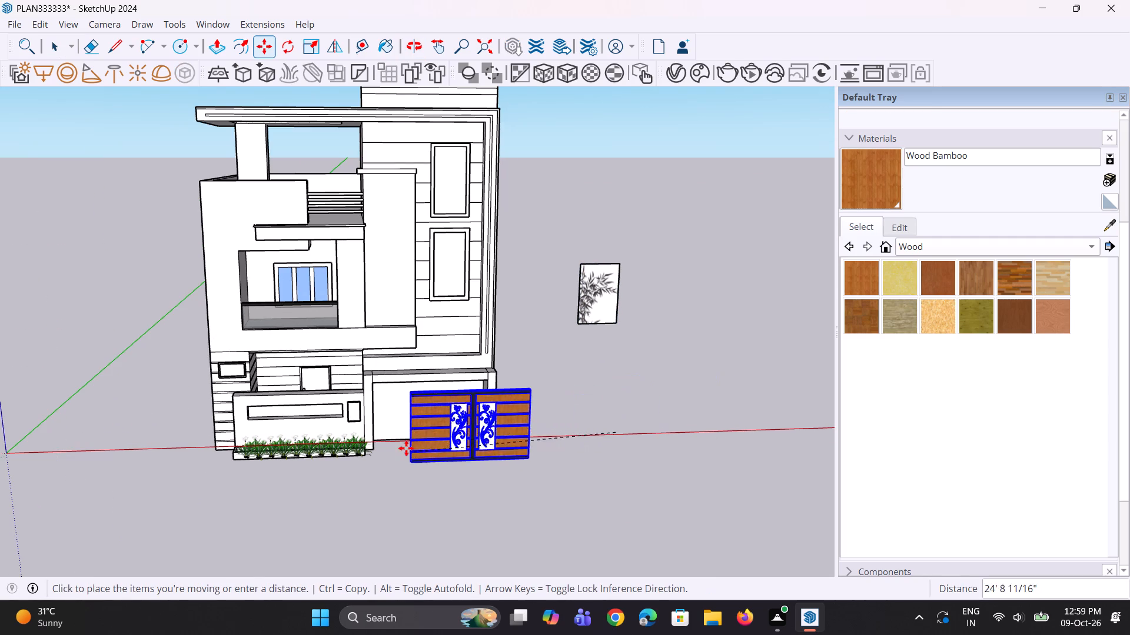
pyautogui.scroll(3, 403, 445)
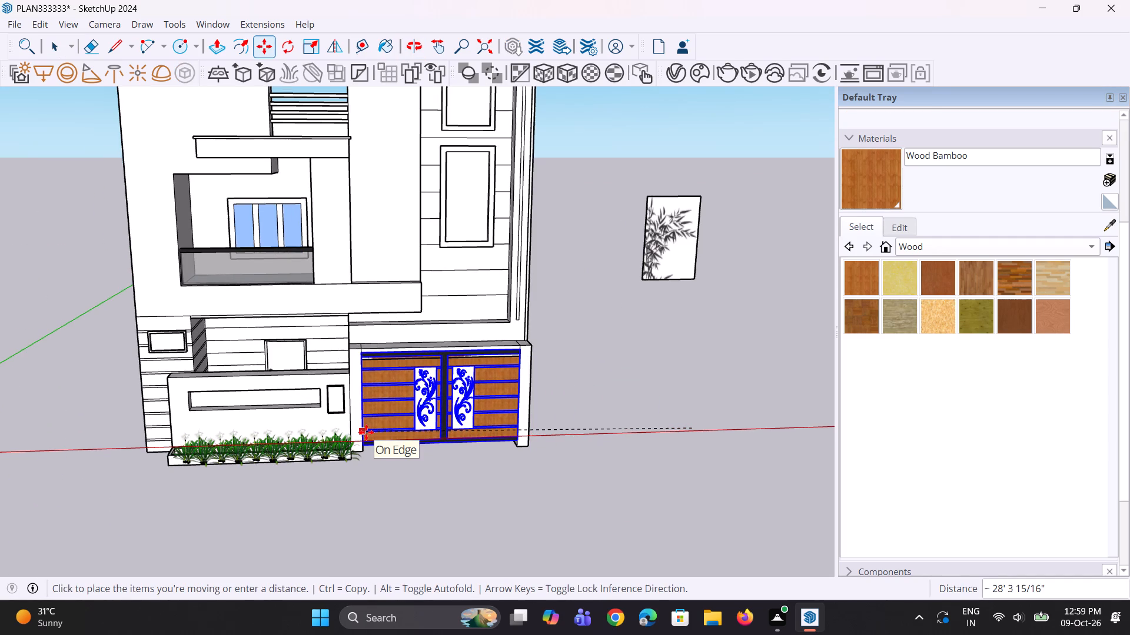
pyautogui.click(365, 432)
# Lower the gate 4 9/16" by its bottom outer corner to the base of the garage opening, and deselect it.
pyautogui.moveTo(437, 469); pyautogui.dragTo(405, 504, button='middle')
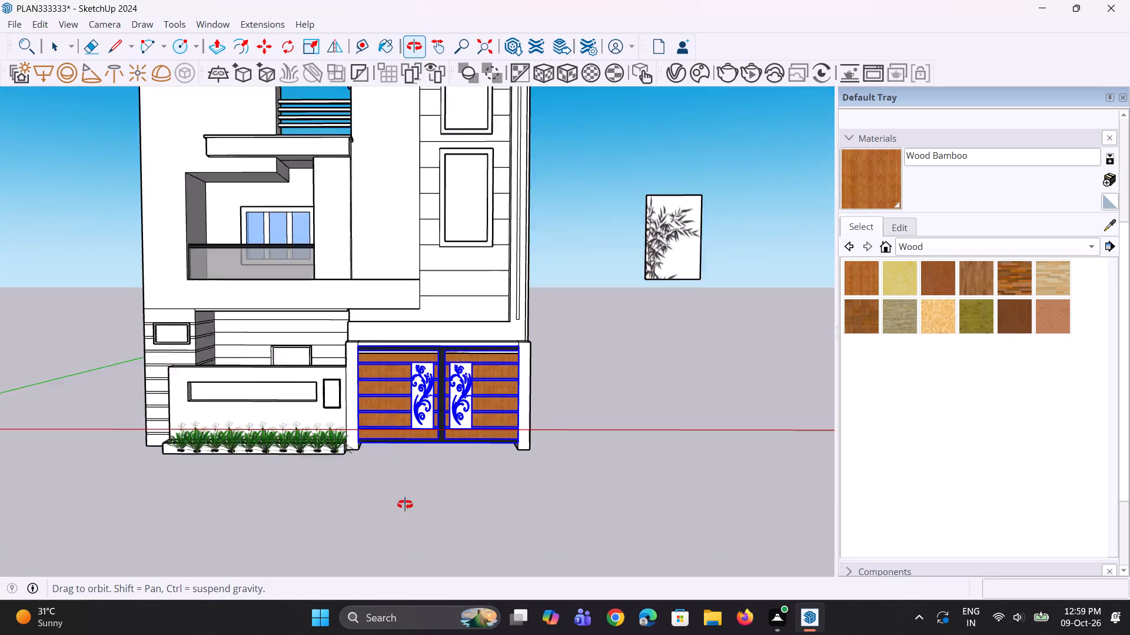
pyautogui.moveTo(405, 504); pyautogui.dragTo(405, 522, button='middle')
pyautogui.scroll(2, 428, 383)
pyautogui.moveTo(441, 395); pyautogui.dragTo(428, 319, button='middle')
pyautogui.press('space')
pyautogui.press('space')
pyautogui.scroll(2, 451, 367)
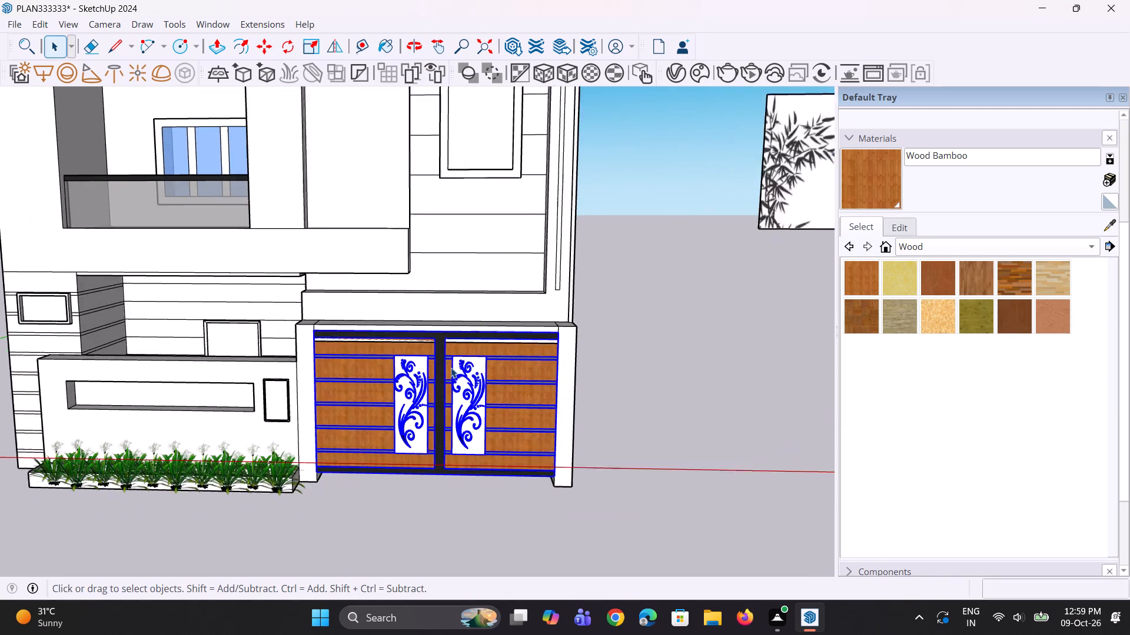
pyautogui.scroll(1, 451, 367)
pyautogui.moveTo(450, 365); pyautogui.dragTo(461, 313, button='middle')
pyautogui.press('space')
pyautogui.moveTo(533, 354); pyautogui.dragTo(432, 489, button='middle')
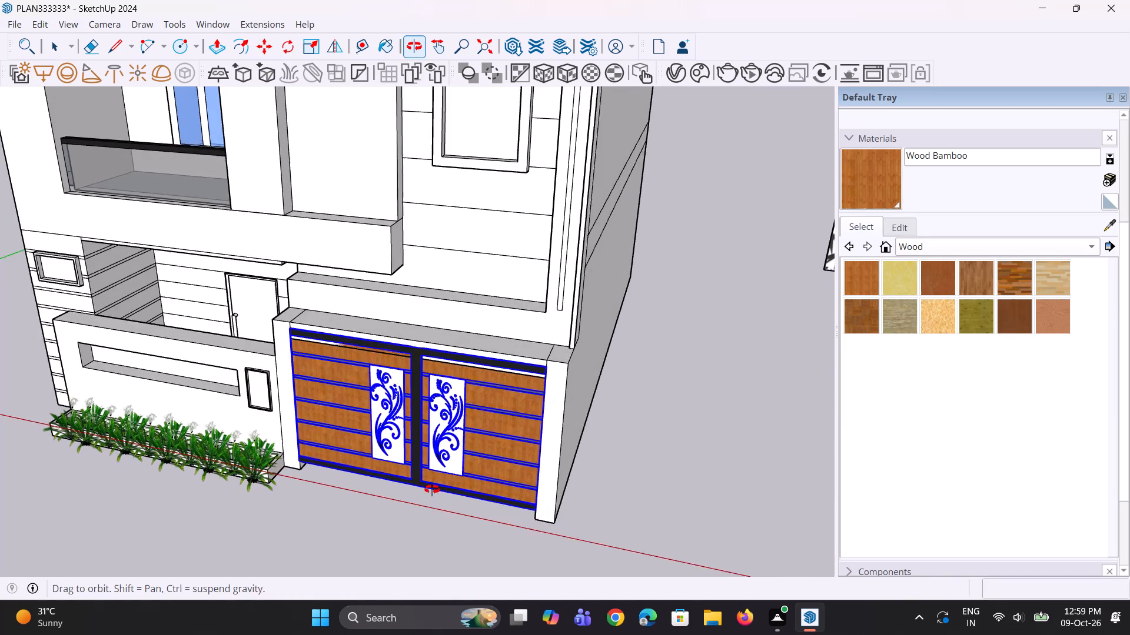
pyautogui.moveTo(432, 489); pyautogui.dragTo(494, 372, button='middle')
pyautogui.scroll(3, 535, 499)
pyautogui.moveTo(539, 507); pyautogui.dragTo(580, 458, button='middle')
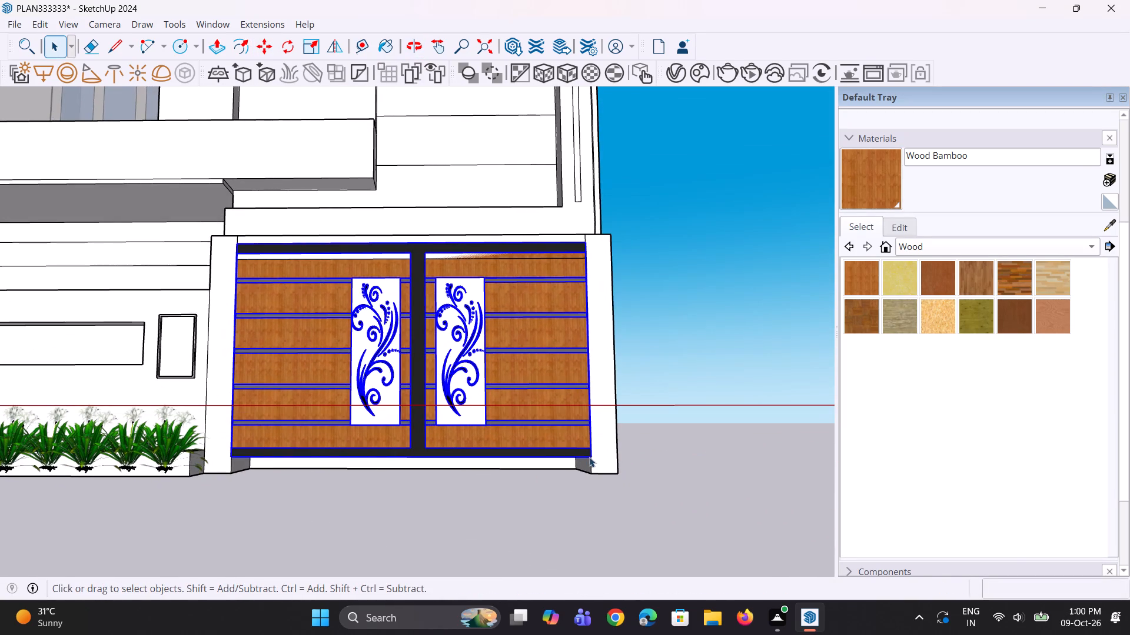
pyautogui.click(591, 457)
pyautogui.click(558, 439)
pyautogui.scroll(2, 558, 457)
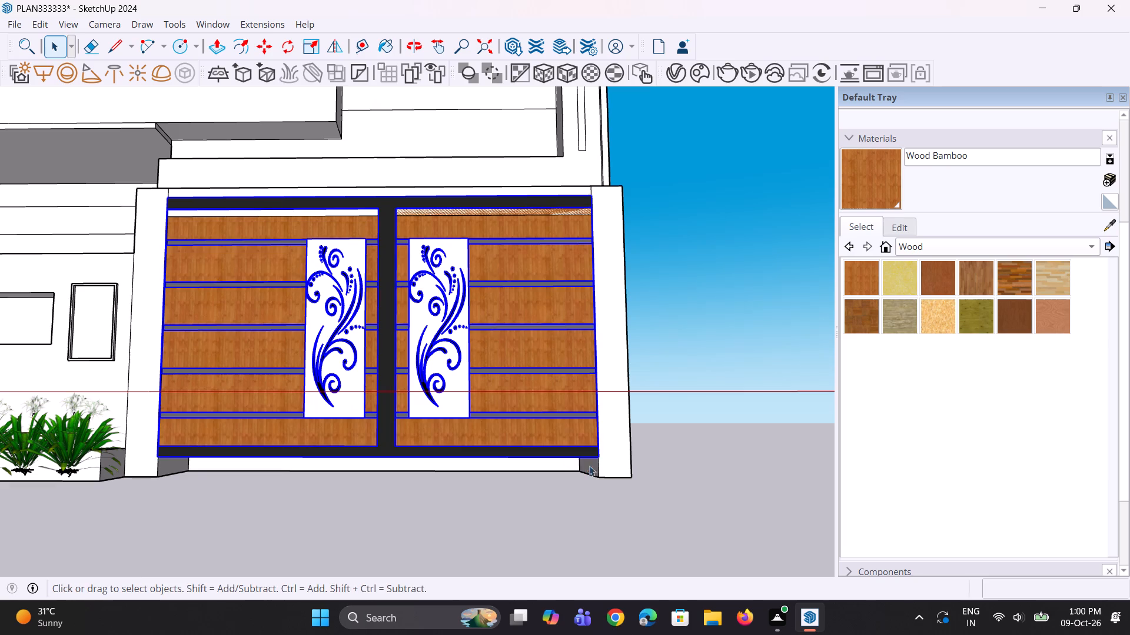
pyautogui.press('m')
pyautogui.click(601, 460)
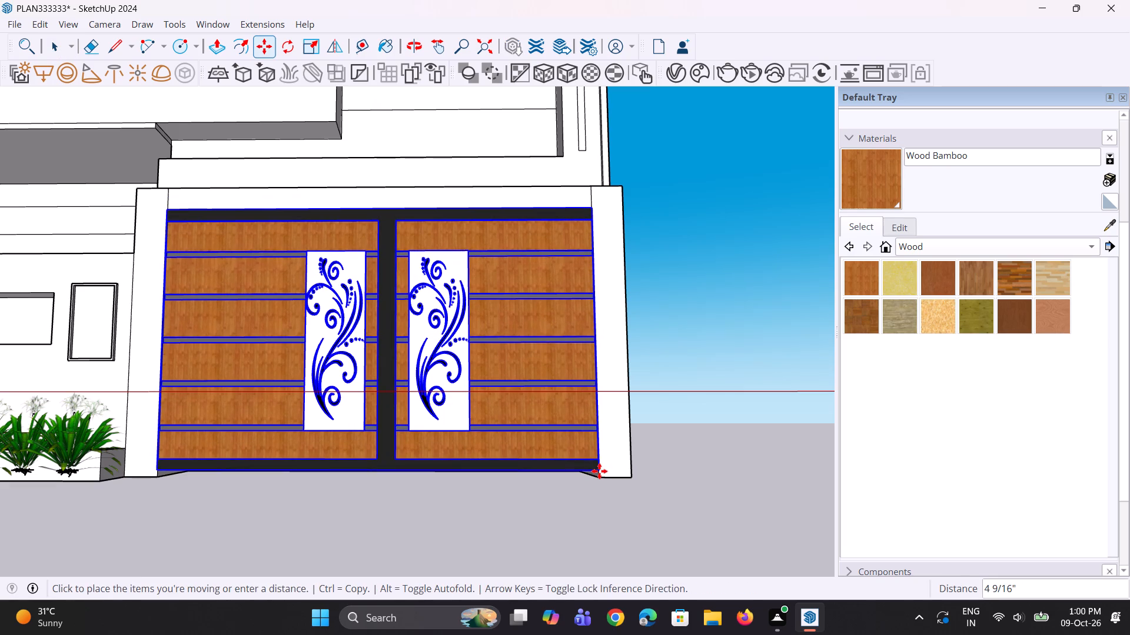
pyautogui.click(599, 471)
pyautogui.press('space')
pyautogui.press('space')
pyautogui.click(685, 503)
pyautogui.scroll(-2, 663, 507)
pyautogui.moveTo(559, 458); pyautogui.dragTo(553, 519, button='middle')
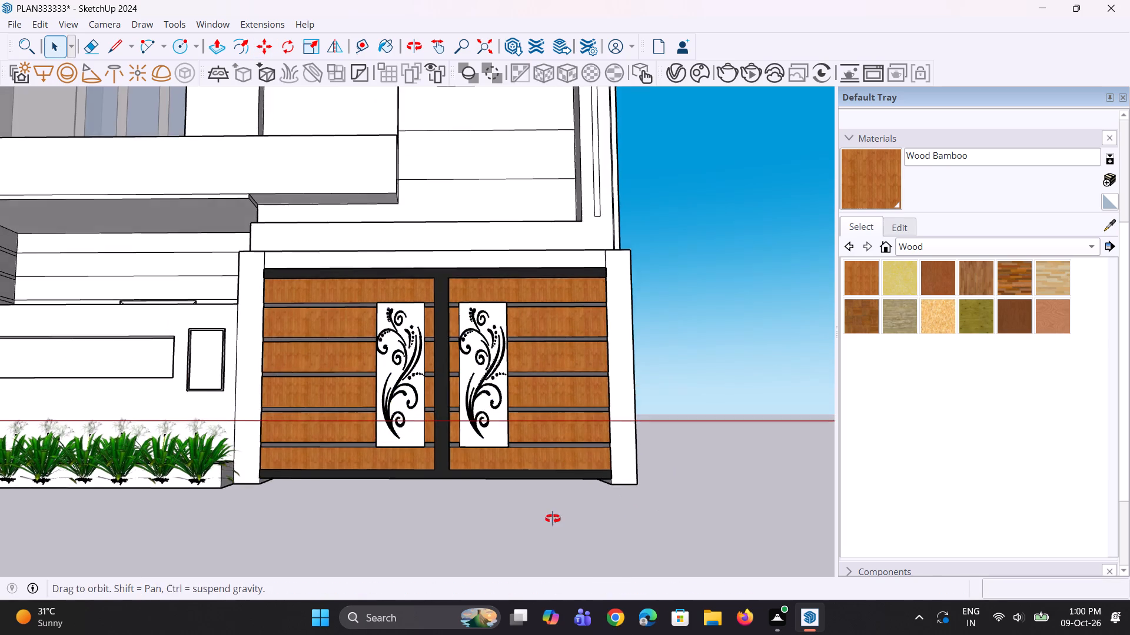
# Examine the whole front elevation with the fitted gate from near and far, above and below.
pyautogui.moveTo(553, 519); pyautogui.dragTo(551, 553, button='middle')
pyautogui.scroll(-4, 533, 461)
pyautogui.moveTo(537, 460); pyautogui.dragTo(523, 500, button='middle')
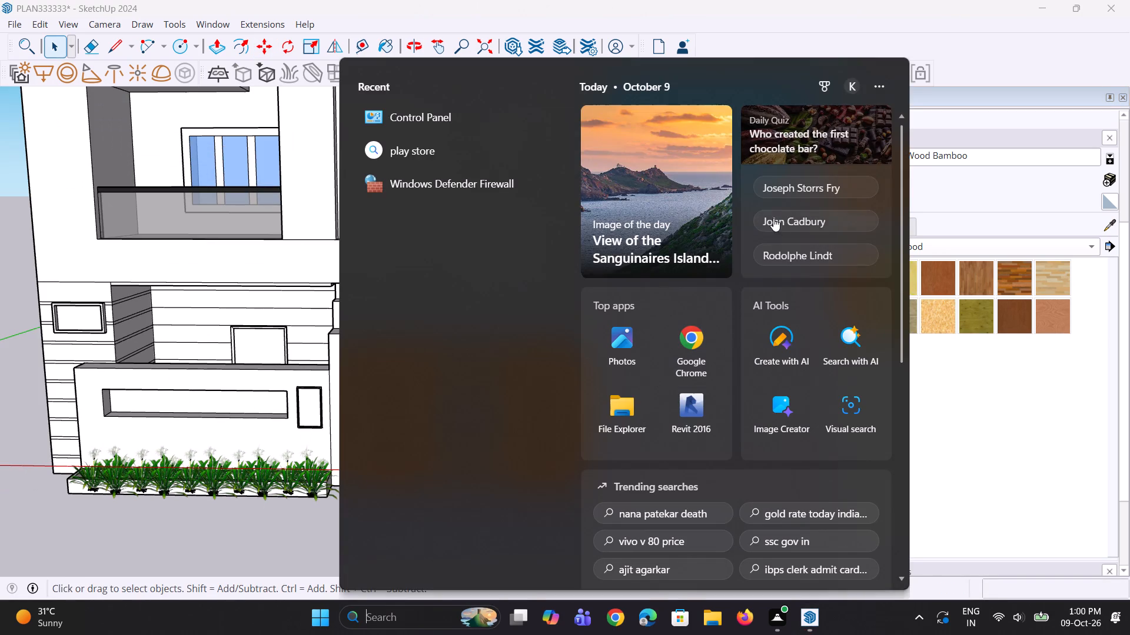
pyautogui.click(313, 527)
pyautogui.scroll(-4, 439, 497)
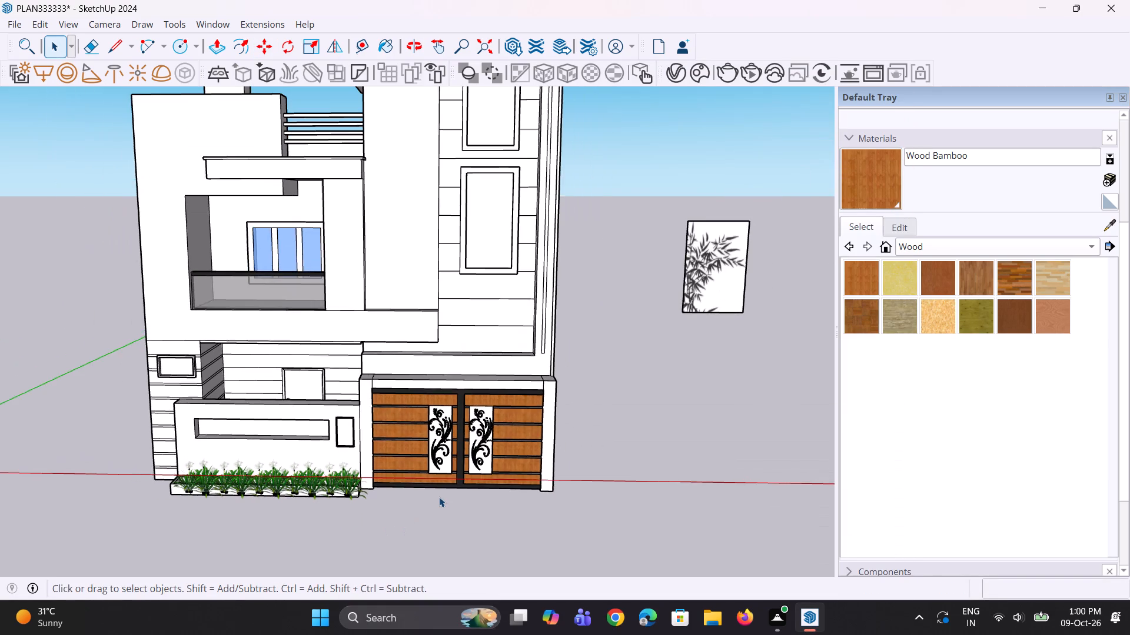
pyautogui.moveTo(443, 504); pyautogui.dragTo(455, 486, button='middle')
pyautogui.scroll(-6, 455, 486)
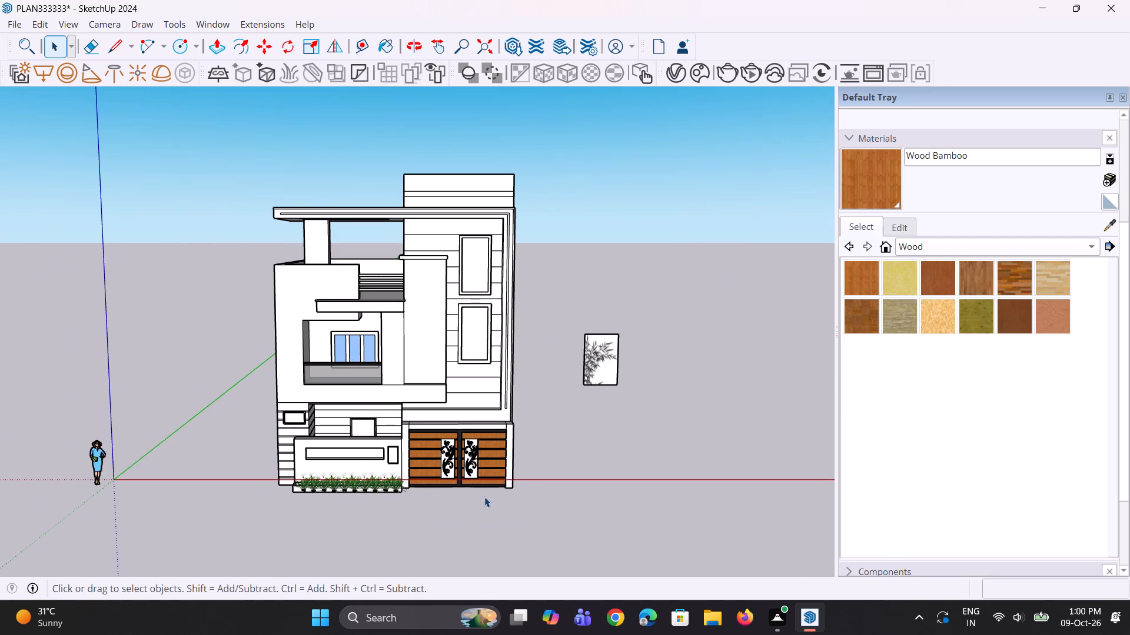
pyautogui.scroll(-3, 495, 515)
pyautogui.moveTo(477, 519); pyautogui.dragTo(475, 532, button='middle')
pyautogui.click(497, 529)
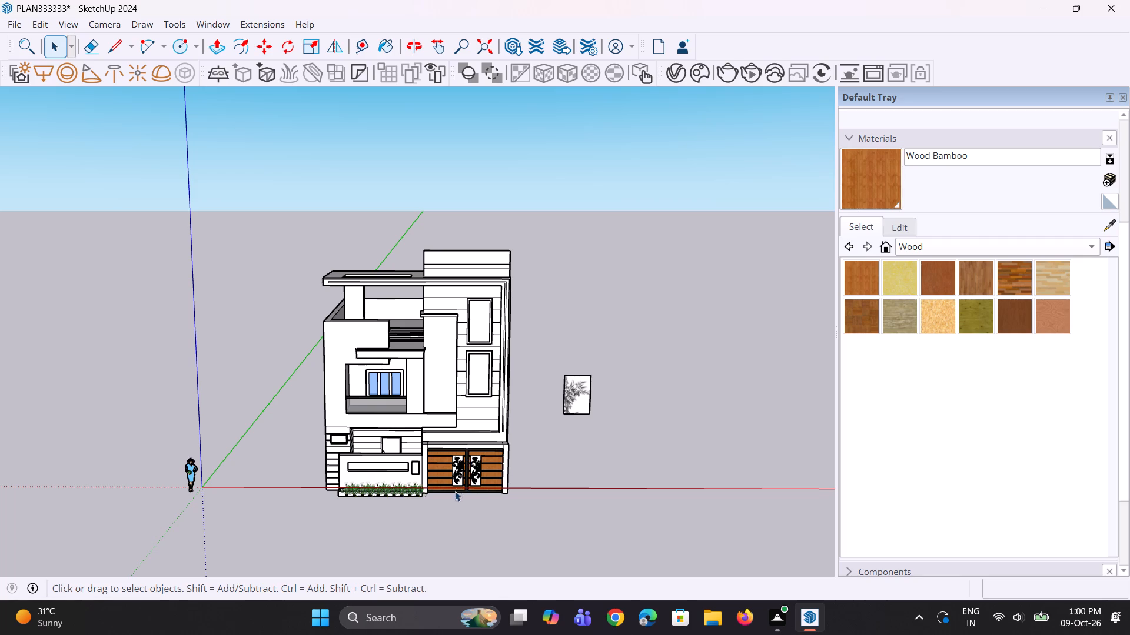
pyautogui.scroll(-3, 424, 442)
pyautogui.moveTo(331, 517); pyautogui.dragTo(382, 492, button='middle')
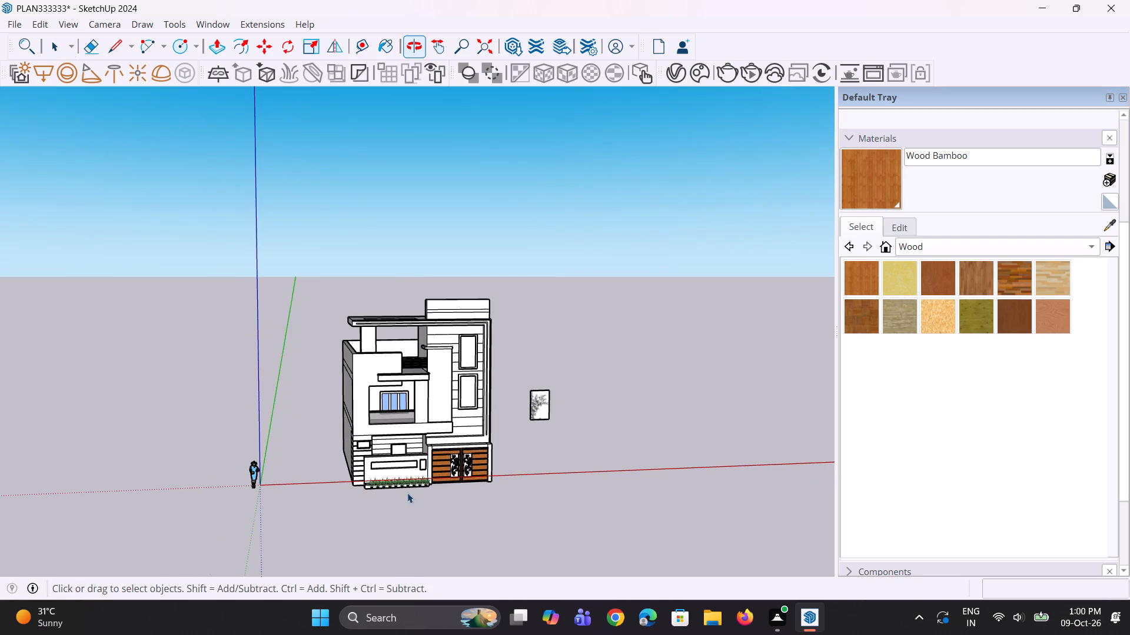
pyautogui.scroll(-8, 434, 493)
pyautogui.moveTo(393, 510); pyautogui.dragTo(360, 447, button='middle')
pyautogui.scroll(8, 406, 492)
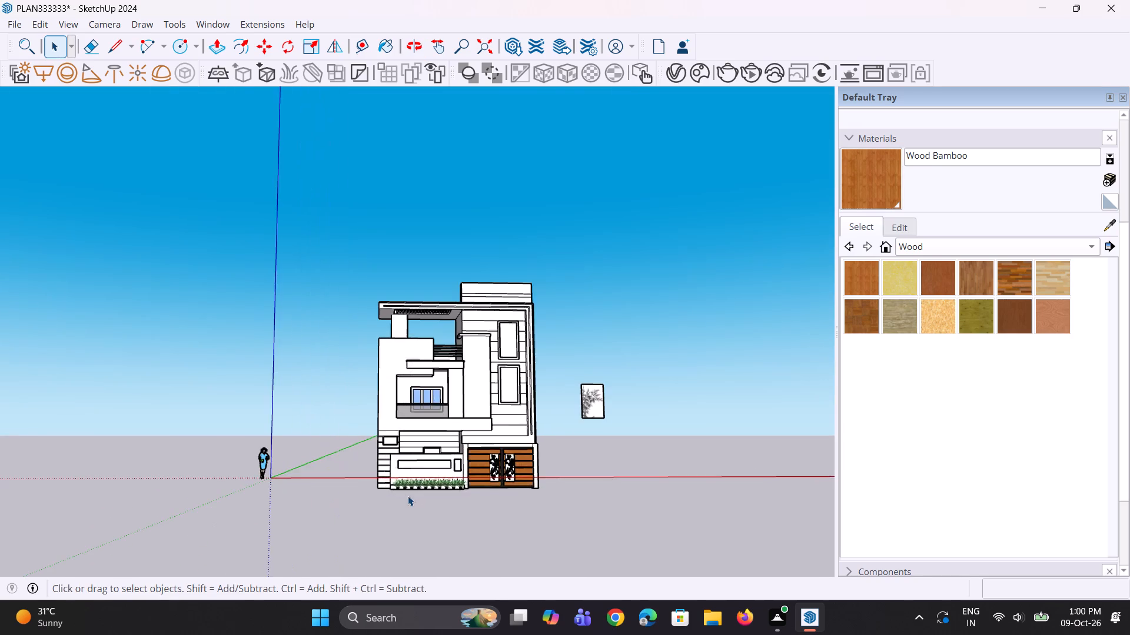
pyautogui.scroll(3, 383, 512)
pyautogui.moveTo(373, 512); pyautogui.dragTo(342, 499, button='middle')
pyautogui.scroll(1, 341, 490)
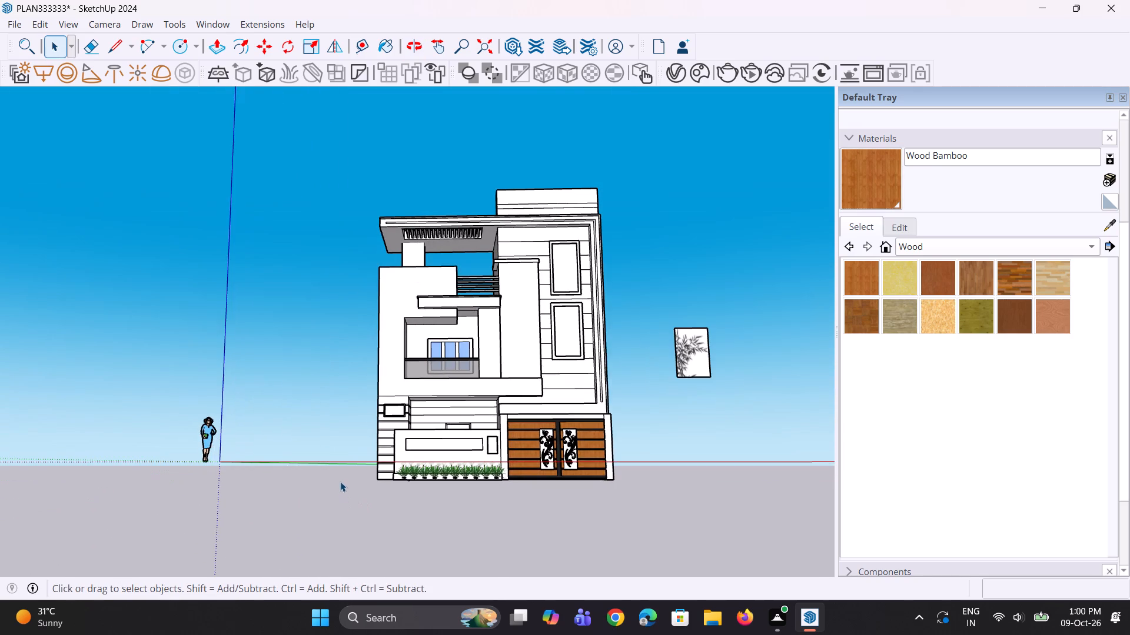
pyautogui.moveTo(345, 482); pyautogui.dragTo(355, 522, button='middle')
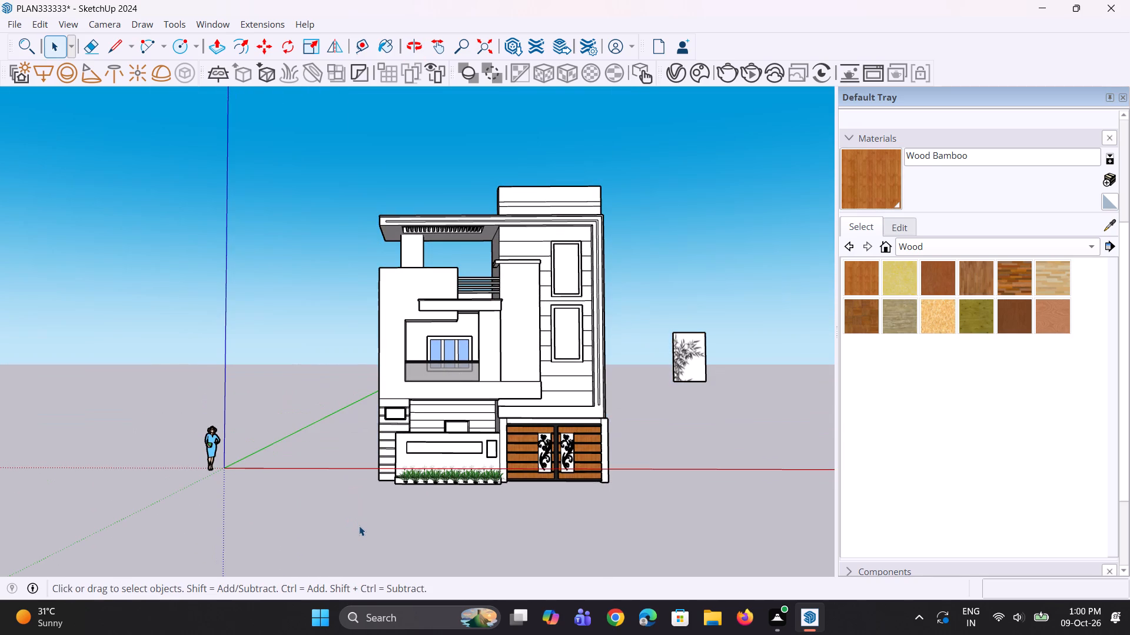
pyautogui.moveTo(428, 382); pyautogui.dragTo(447, 332, button='middle')
pyautogui.scroll(4, 443, 311)
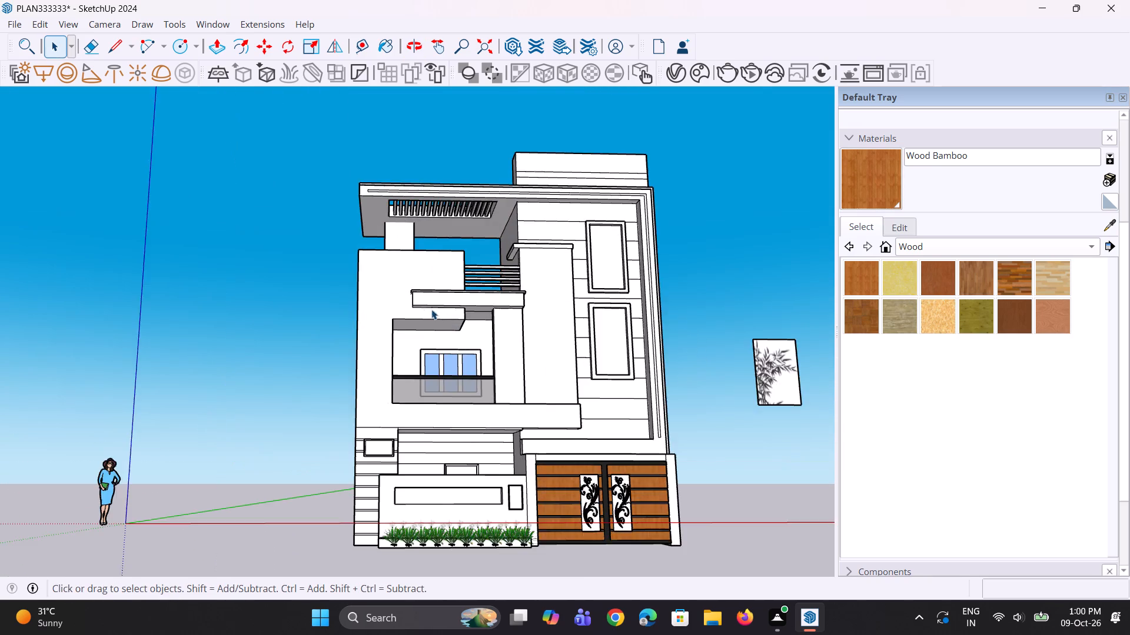
pyautogui.scroll(3, 431, 309)
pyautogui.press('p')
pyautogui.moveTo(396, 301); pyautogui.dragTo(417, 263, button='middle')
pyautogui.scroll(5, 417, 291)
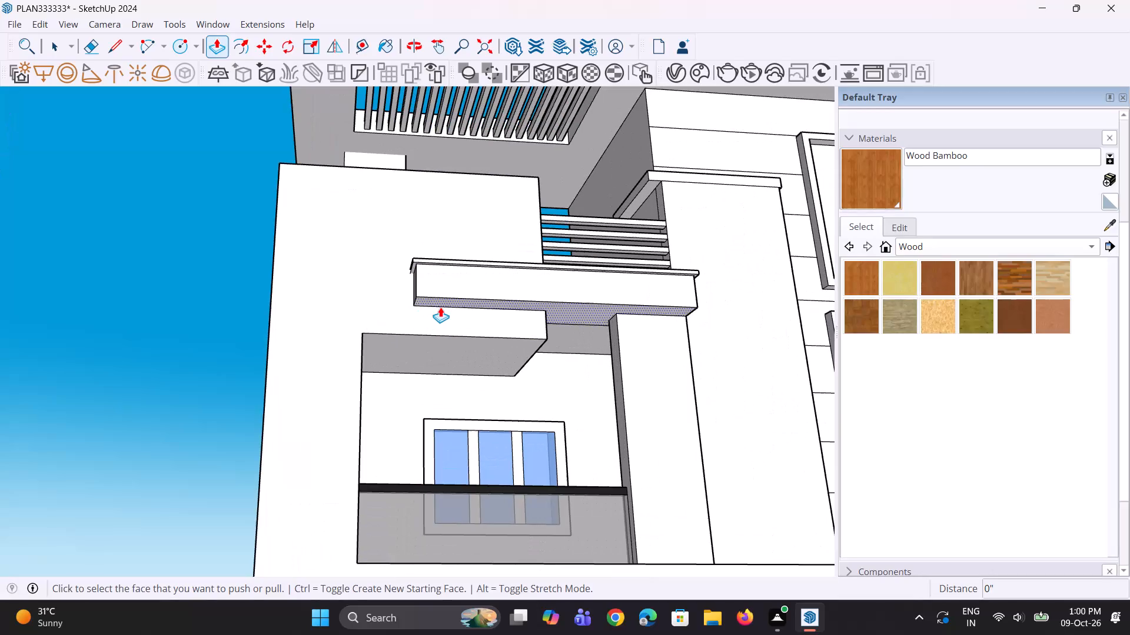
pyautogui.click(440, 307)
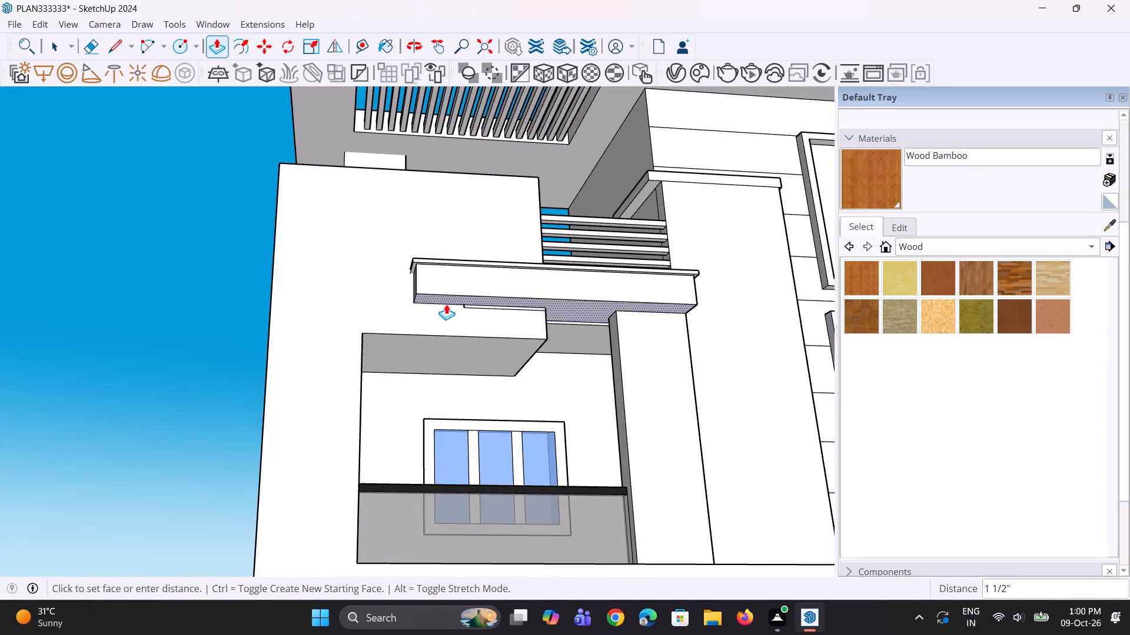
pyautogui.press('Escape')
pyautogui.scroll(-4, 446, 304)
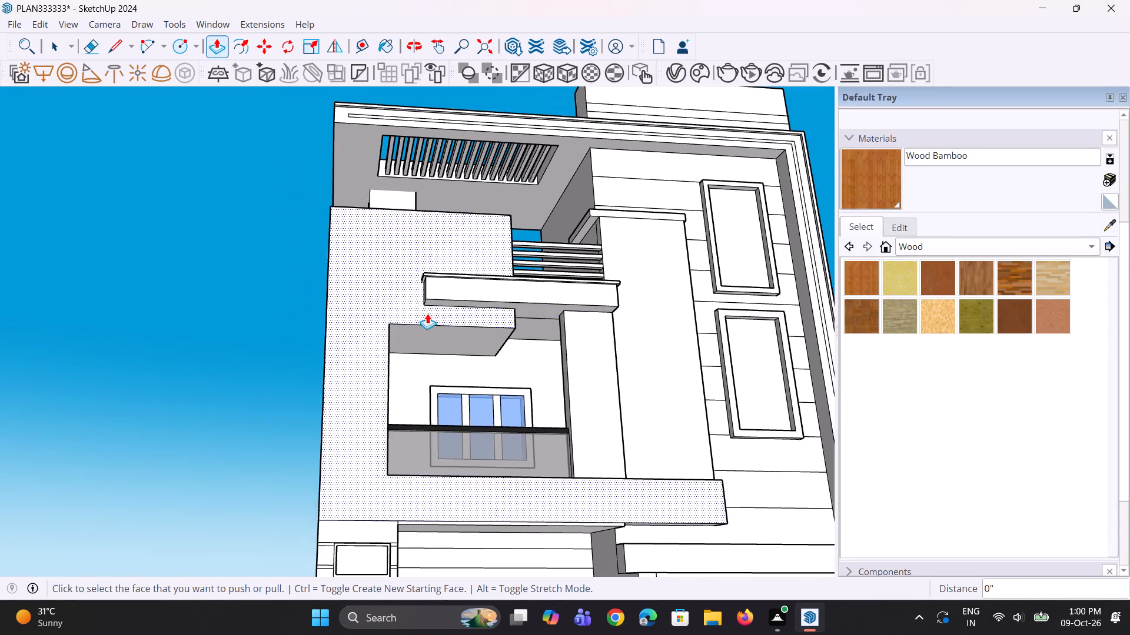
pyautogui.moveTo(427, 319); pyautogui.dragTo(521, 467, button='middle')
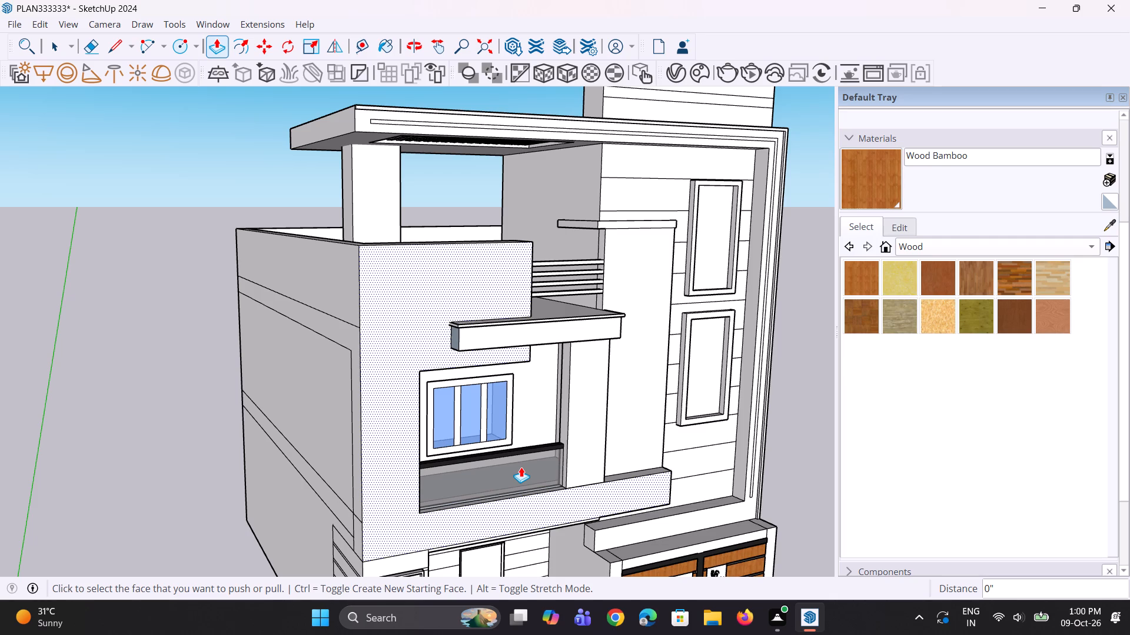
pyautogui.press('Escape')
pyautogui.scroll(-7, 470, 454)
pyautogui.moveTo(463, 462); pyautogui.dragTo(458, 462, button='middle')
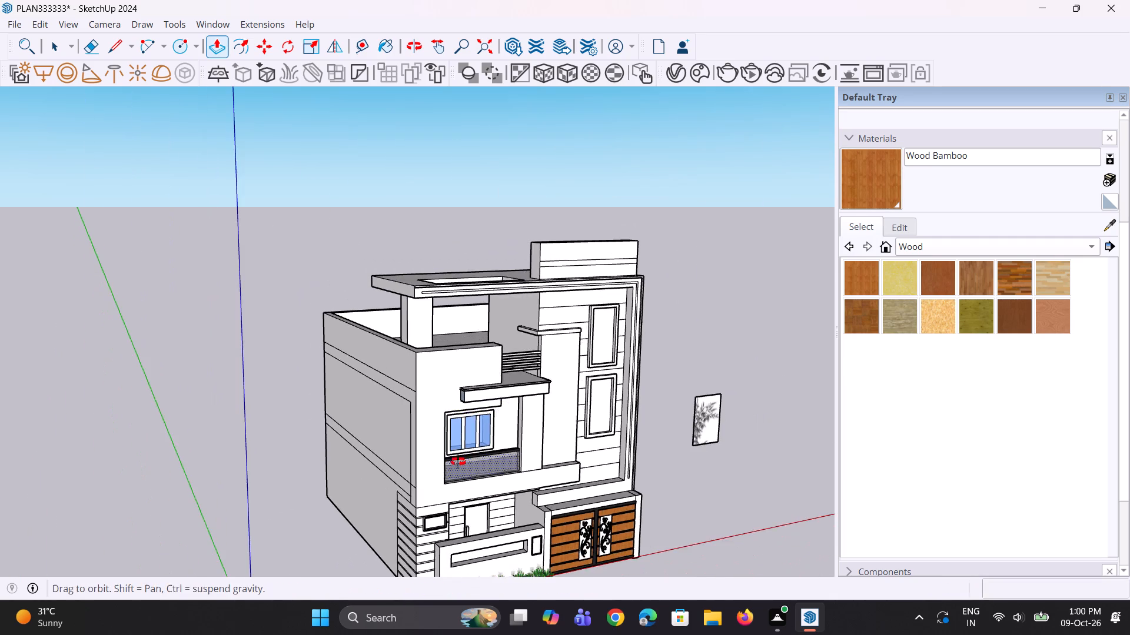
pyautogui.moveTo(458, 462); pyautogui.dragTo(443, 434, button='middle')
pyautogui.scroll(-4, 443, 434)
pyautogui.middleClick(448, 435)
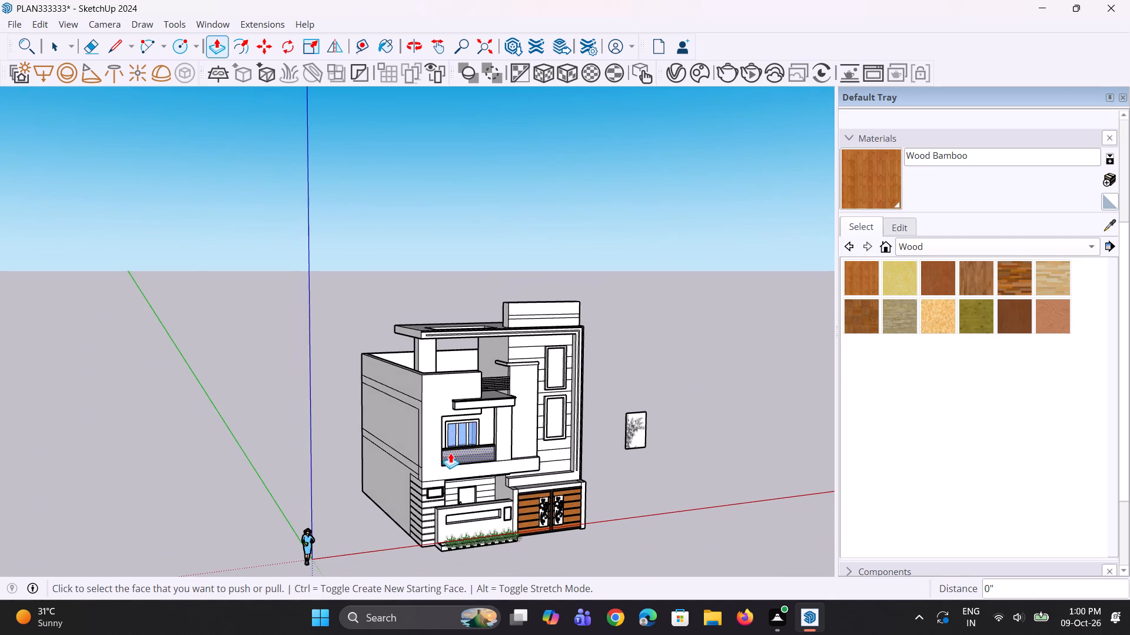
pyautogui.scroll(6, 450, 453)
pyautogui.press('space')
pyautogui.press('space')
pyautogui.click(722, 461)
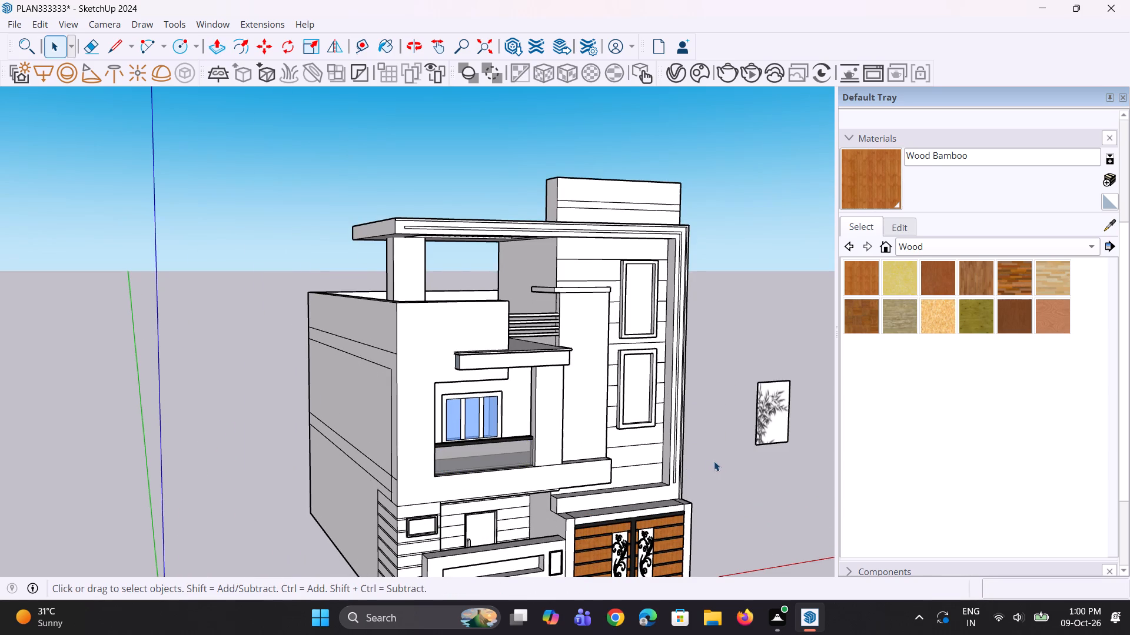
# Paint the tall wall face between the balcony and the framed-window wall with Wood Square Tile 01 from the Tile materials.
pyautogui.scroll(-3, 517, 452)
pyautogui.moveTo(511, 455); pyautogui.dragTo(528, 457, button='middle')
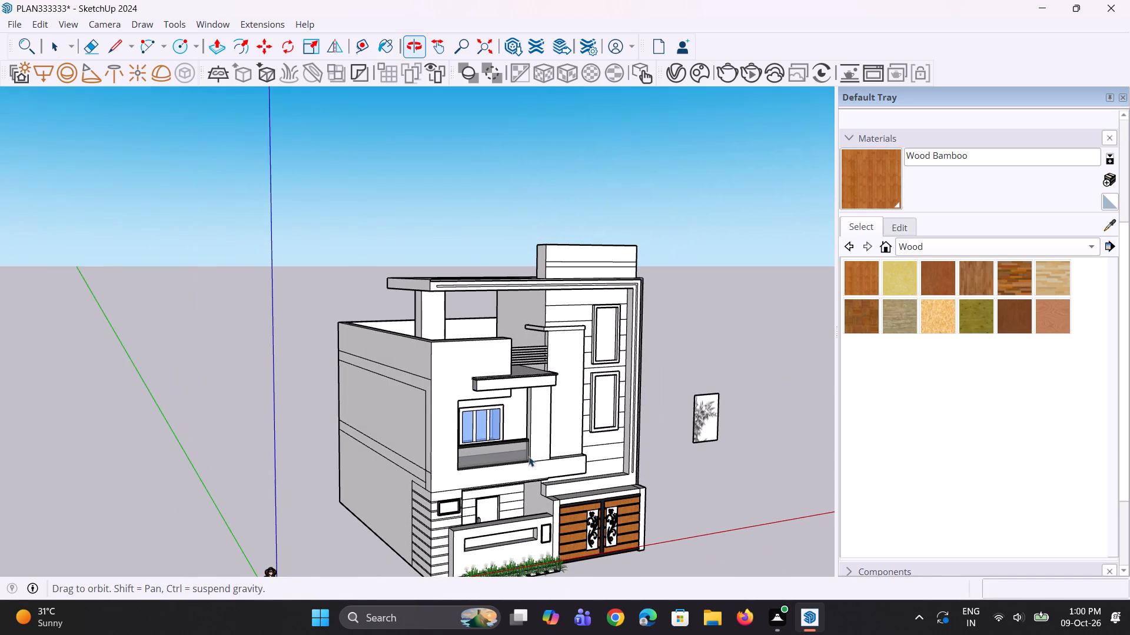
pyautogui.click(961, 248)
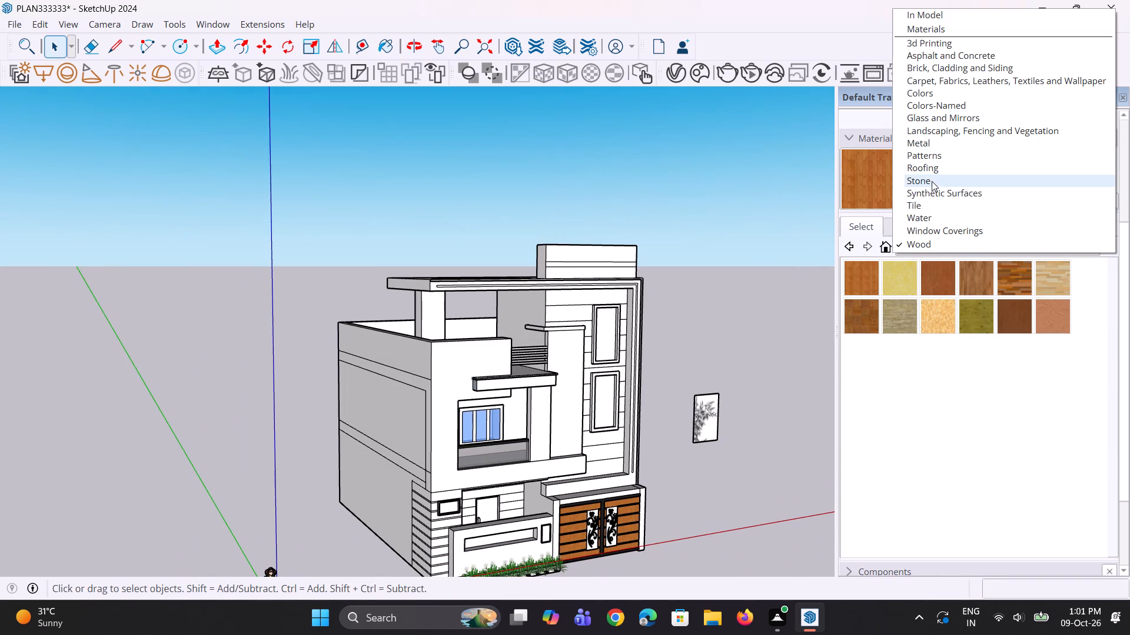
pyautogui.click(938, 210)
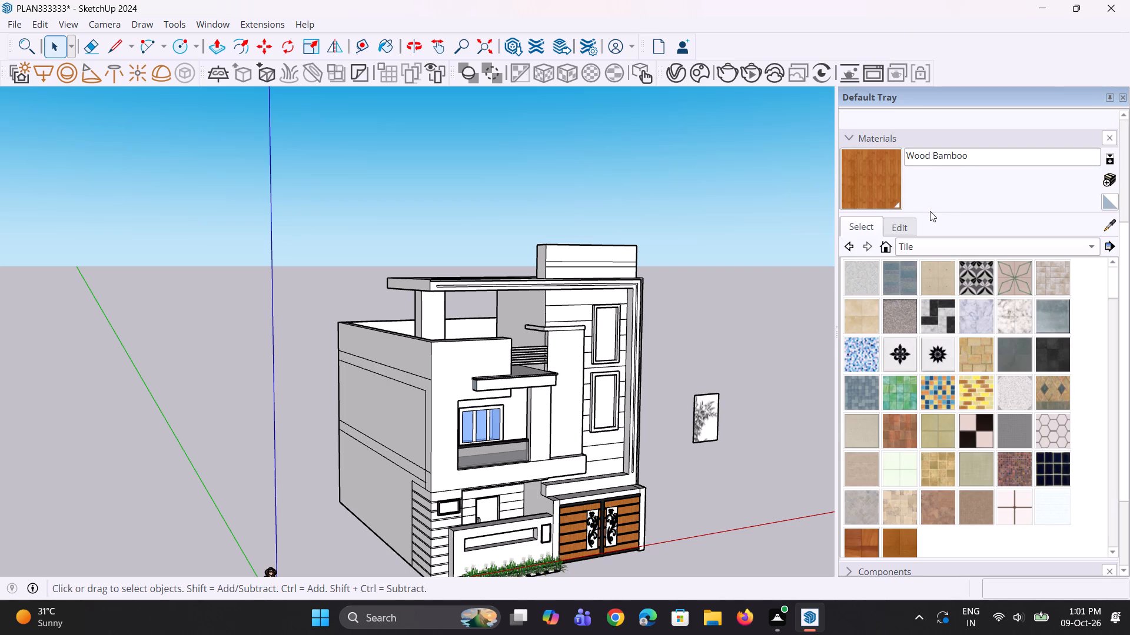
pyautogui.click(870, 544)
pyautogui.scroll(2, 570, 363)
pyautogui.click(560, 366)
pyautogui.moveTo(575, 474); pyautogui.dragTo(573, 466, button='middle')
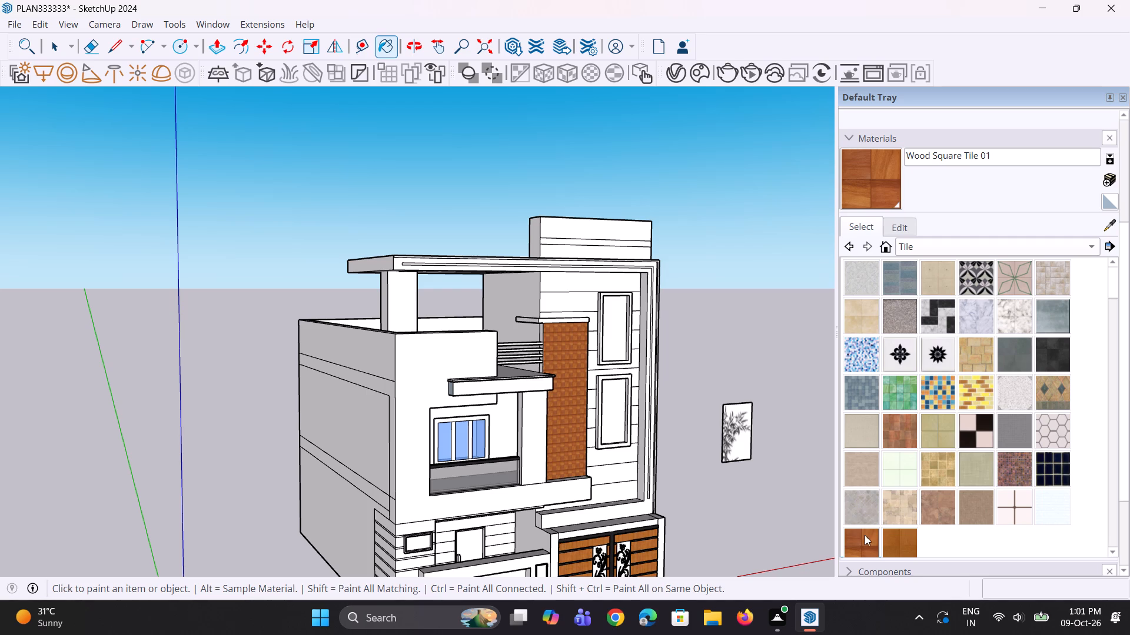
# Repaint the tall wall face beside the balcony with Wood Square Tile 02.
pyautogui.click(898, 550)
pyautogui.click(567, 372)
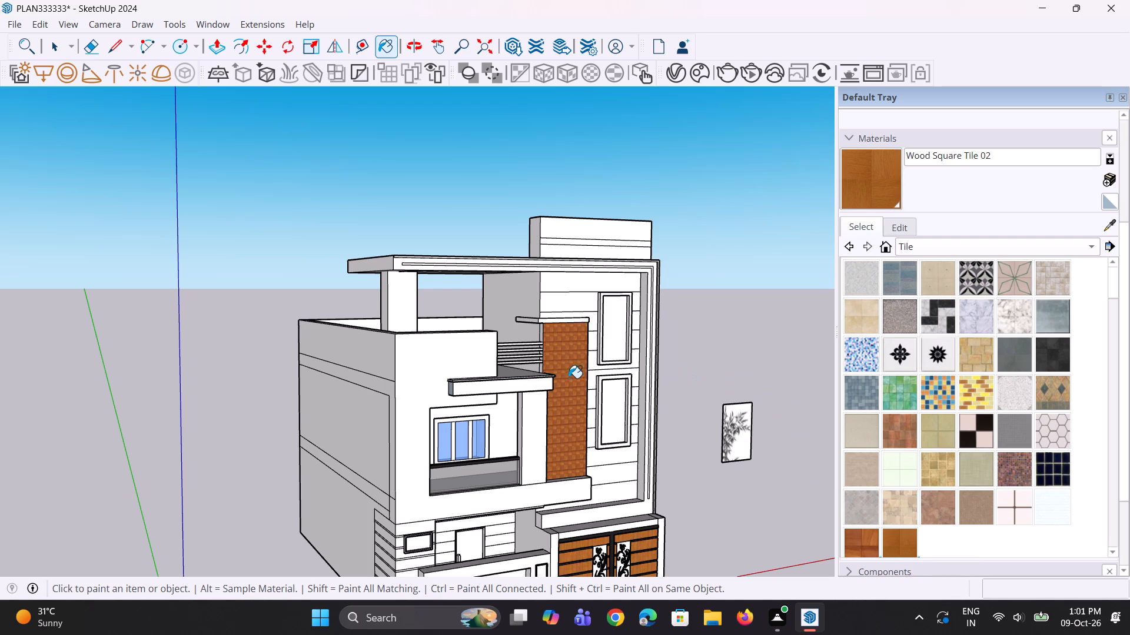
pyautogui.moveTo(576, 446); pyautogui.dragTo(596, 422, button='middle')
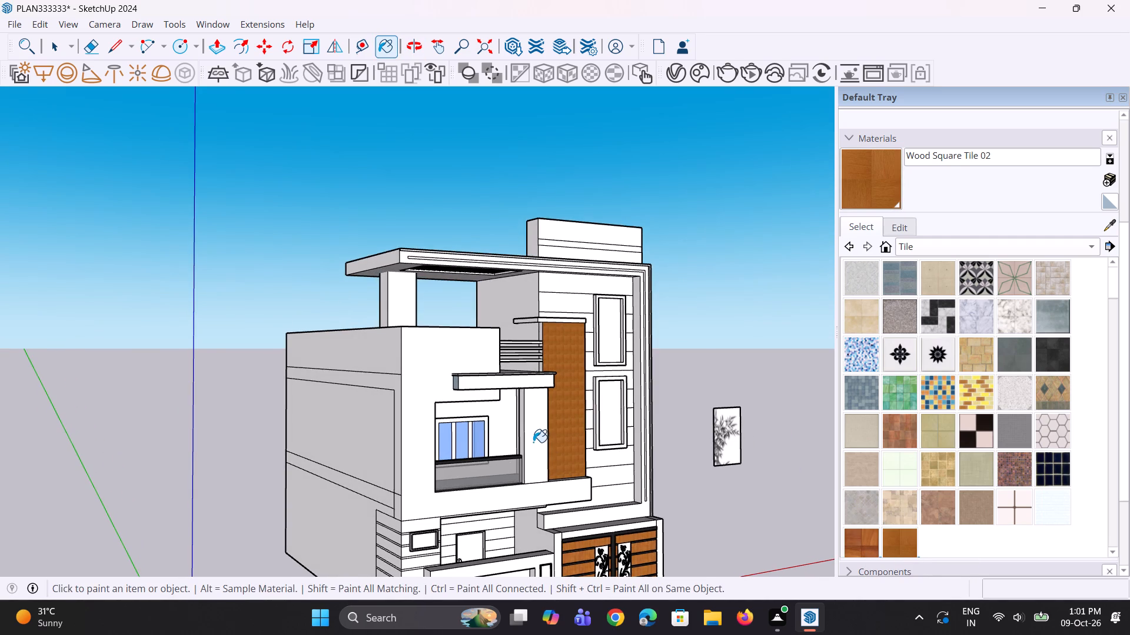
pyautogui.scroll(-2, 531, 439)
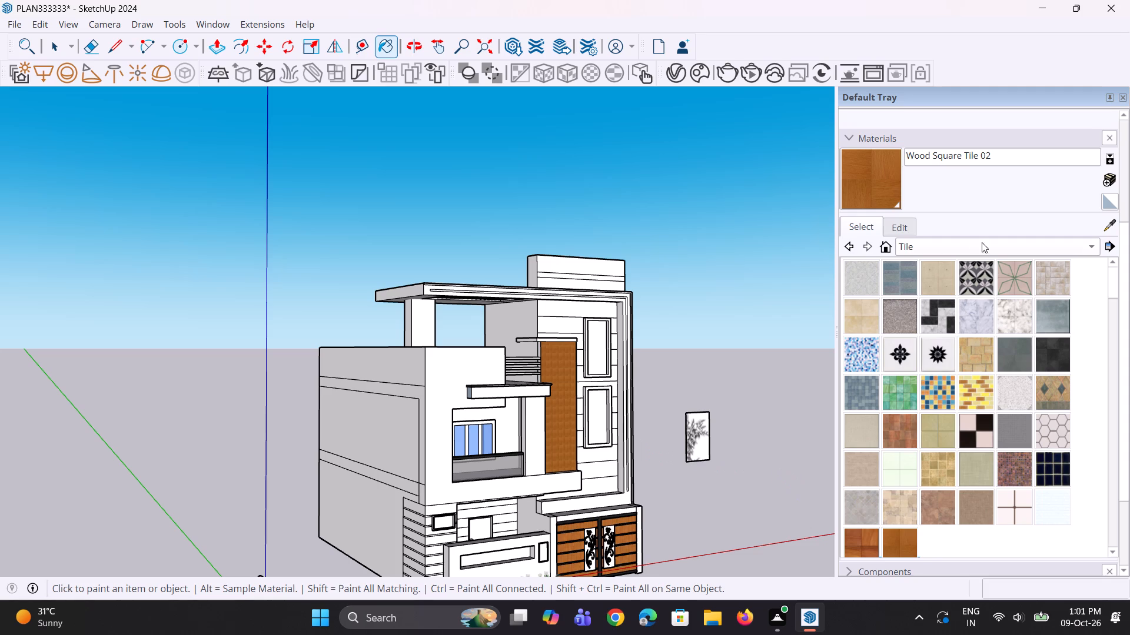
# Paint the tall wall face beside the balcony with Wood Floor Dark from the Wood materials.
pyautogui.click(925, 252)
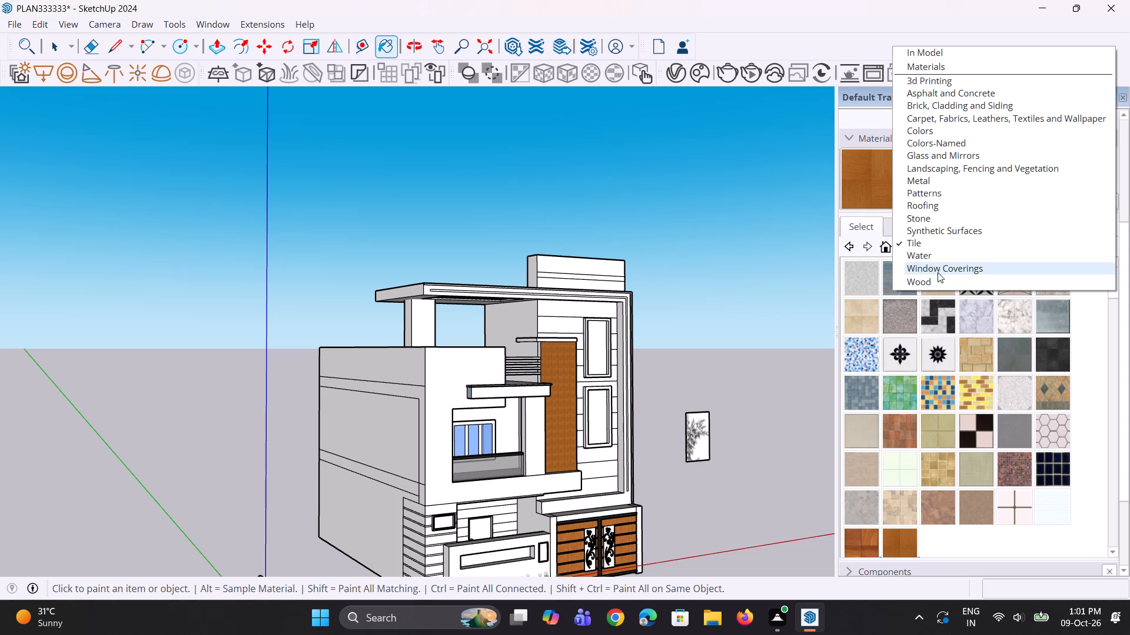
pyautogui.click(938, 283)
pyautogui.click(1018, 282)
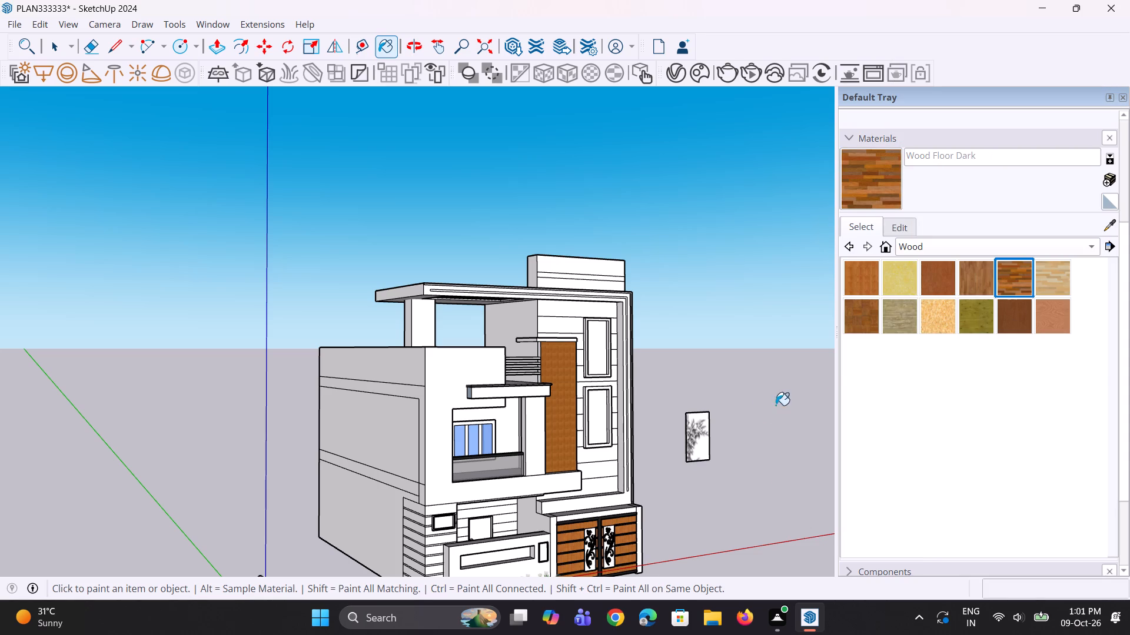
pyautogui.scroll(1, 650, 419)
pyautogui.click(567, 423)
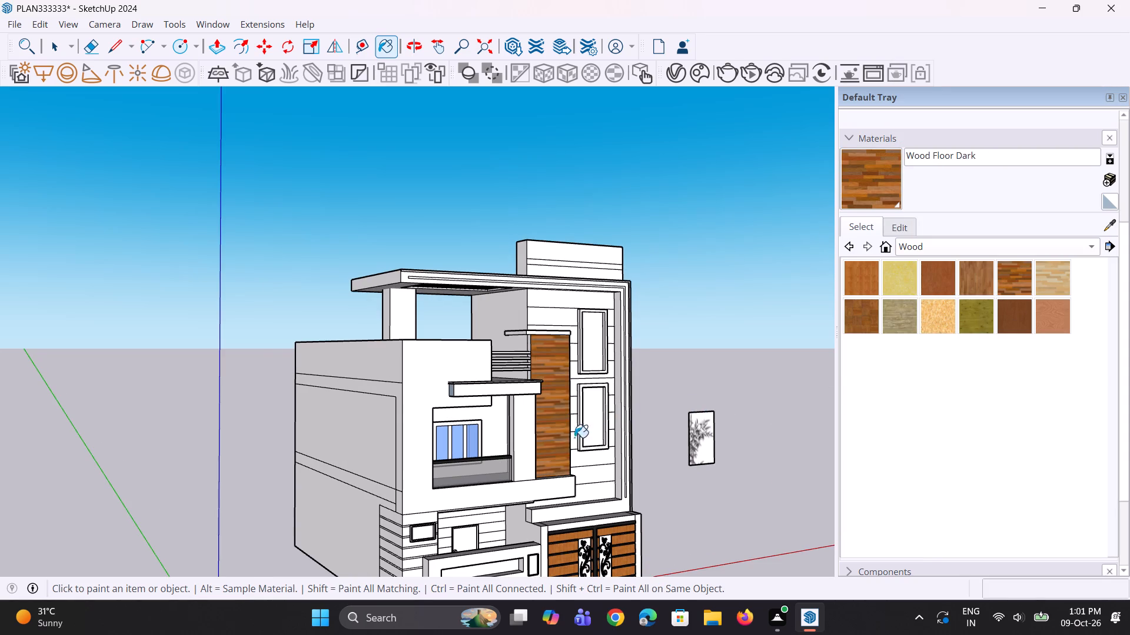
pyautogui.scroll(2, 577, 450)
pyautogui.scroll(-3, 577, 451)
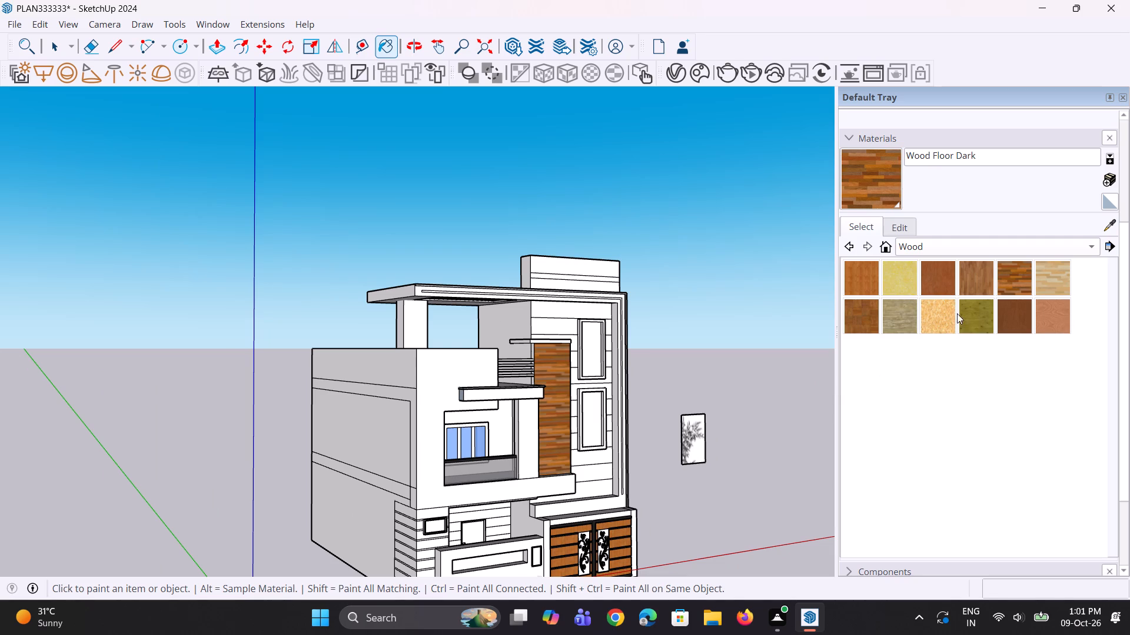
# Darken the Wood Floor Dark material to HSB saturation 75 and brightness 21, and finish painting.
pyautogui.click(899, 228)
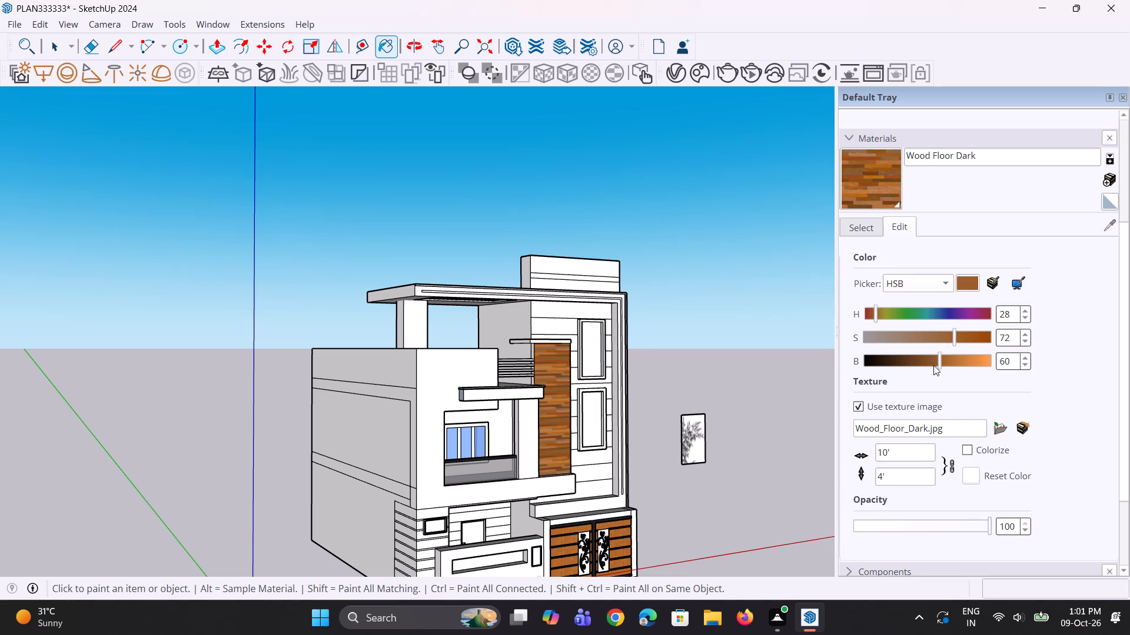
pyautogui.moveTo(939, 366); pyautogui.dragTo(924, 365)
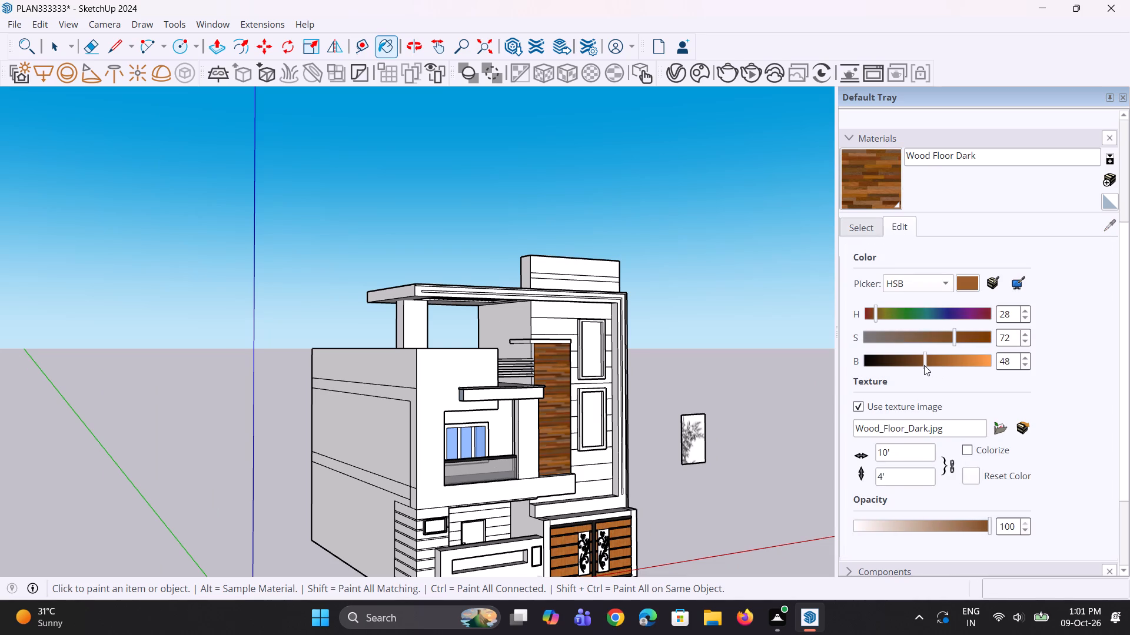
pyautogui.moveTo(924, 365); pyautogui.dragTo(912, 364)
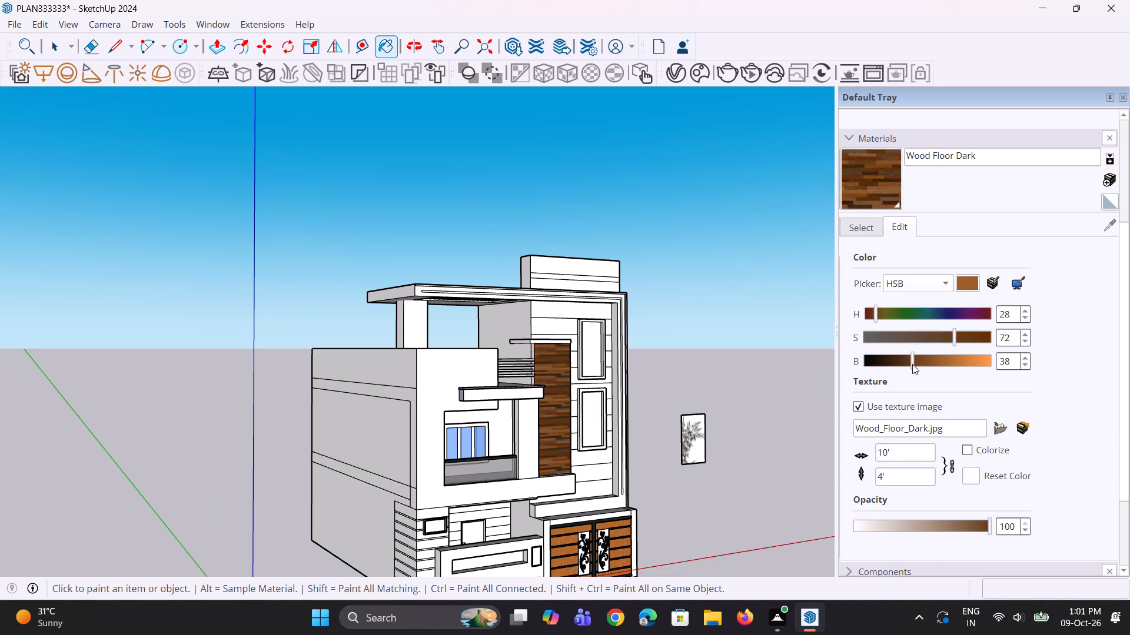
pyautogui.moveTo(912, 364); pyautogui.dragTo(903, 363)
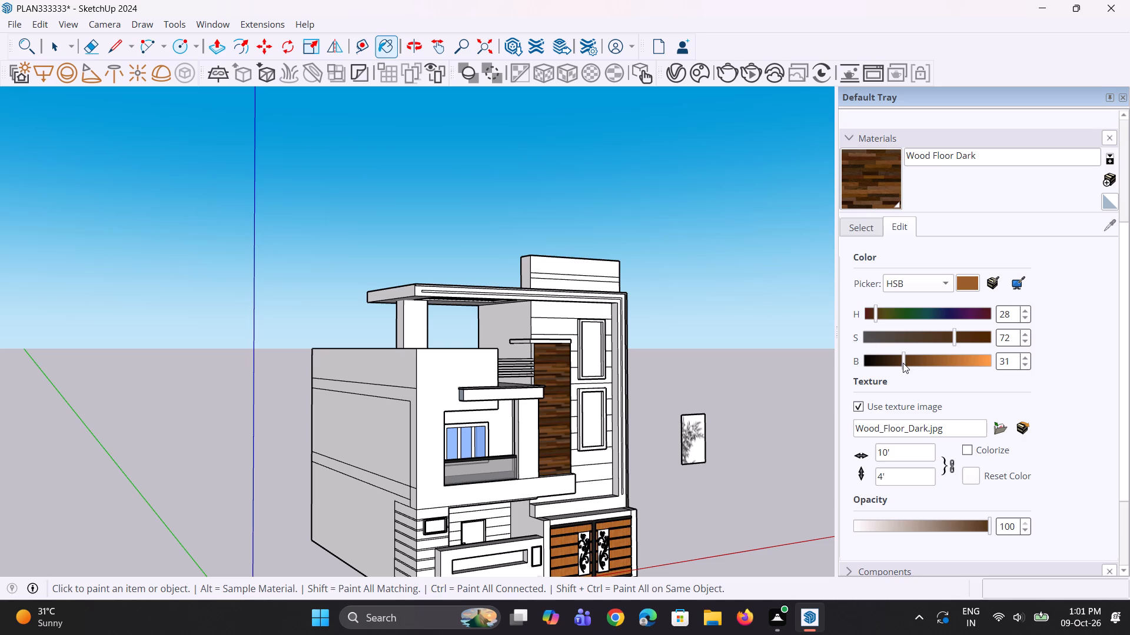
pyautogui.moveTo(903, 363); pyautogui.dragTo(900, 362)
pyautogui.moveTo(609, 423); pyautogui.dragTo(493, 429, button='middle')
pyautogui.scroll(-3, 523, 406)
pyautogui.moveTo(527, 439); pyautogui.dragTo(489, 453, button='middle')
pyautogui.scroll(3, 543, 459)
pyautogui.click(955, 337)
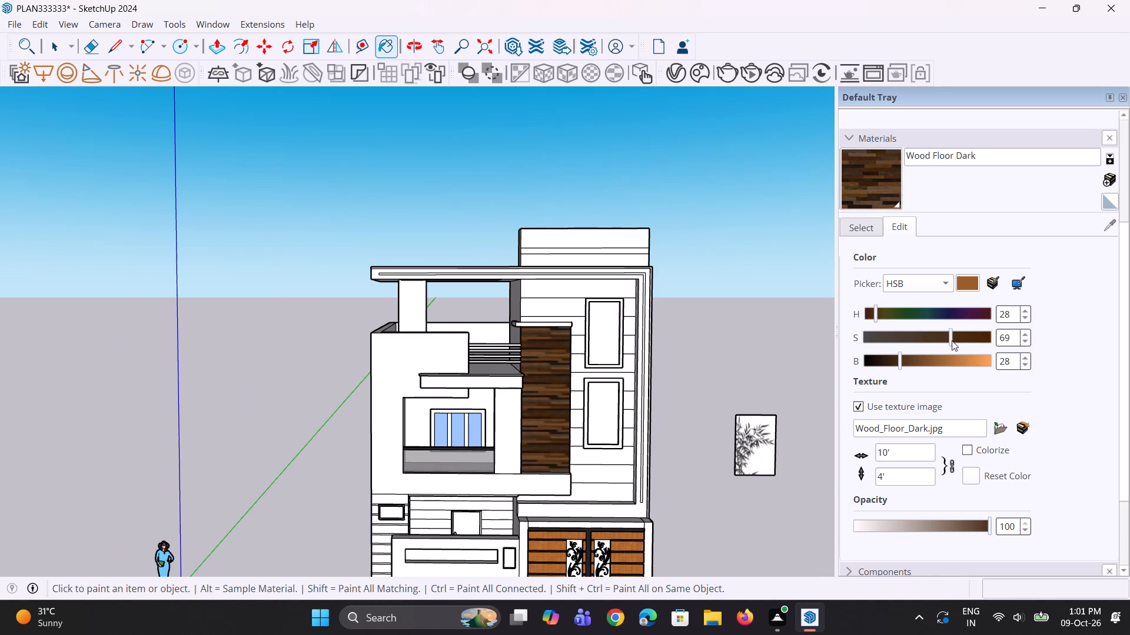
pyautogui.click(896, 361)
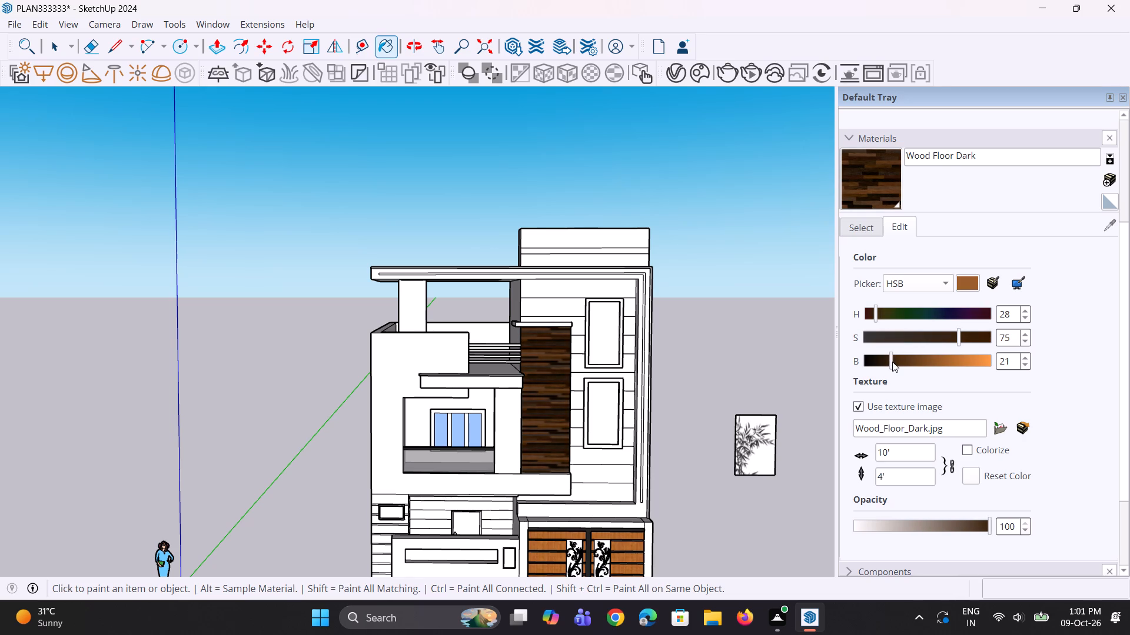
pyautogui.press('space')
pyautogui.press('space')
pyautogui.click(697, 364)
pyautogui.press('space')
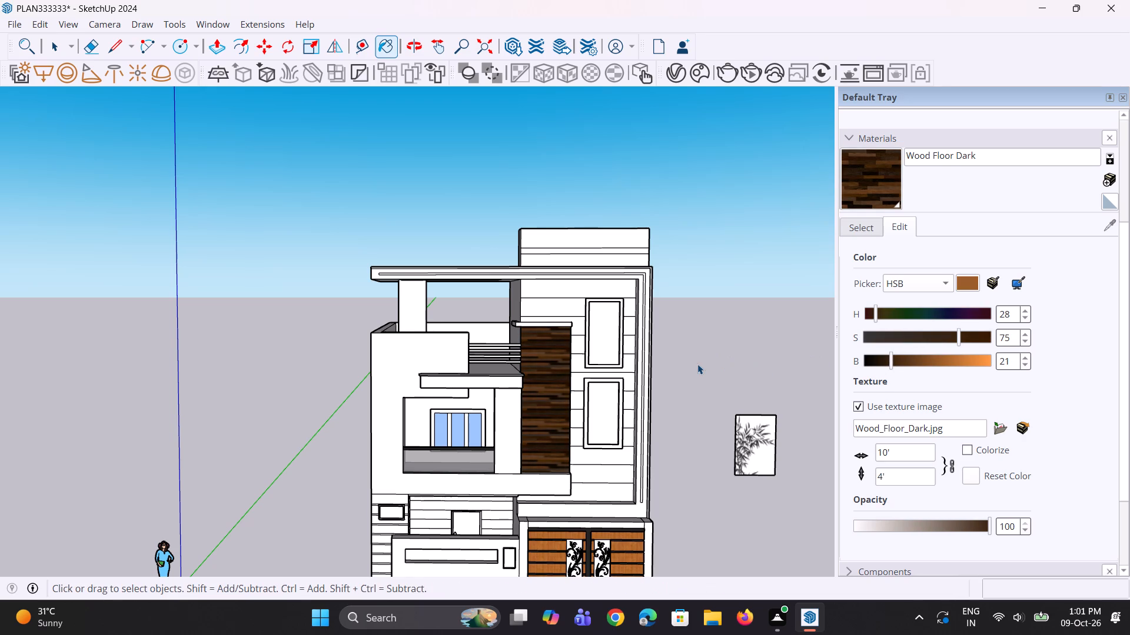
# Paint the front face of the terrace pillar under the roof slab with Wood Floor Dark.
pyautogui.press('space')
pyautogui.press('space')
pyautogui.scroll(-3, 663, 318)
pyautogui.moveTo(589, 453); pyautogui.dragTo(589, 469, button='middle')
pyautogui.scroll(1, 498, 476)
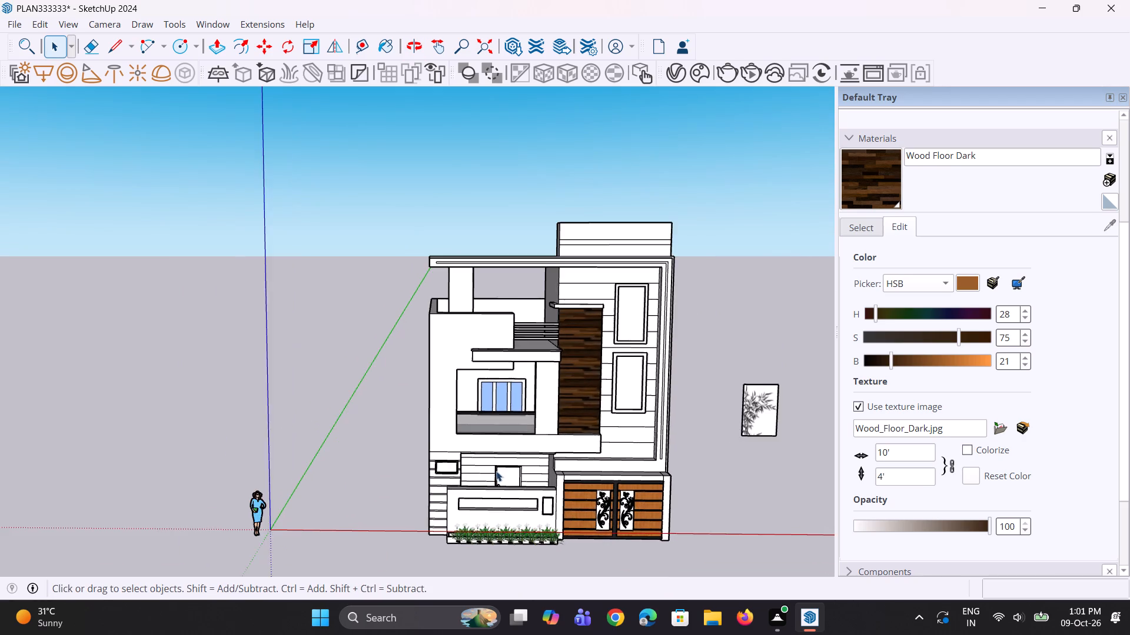
pyautogui.scroll(1, 496, 471)
pyautogui.scroll(1, 504, 392)
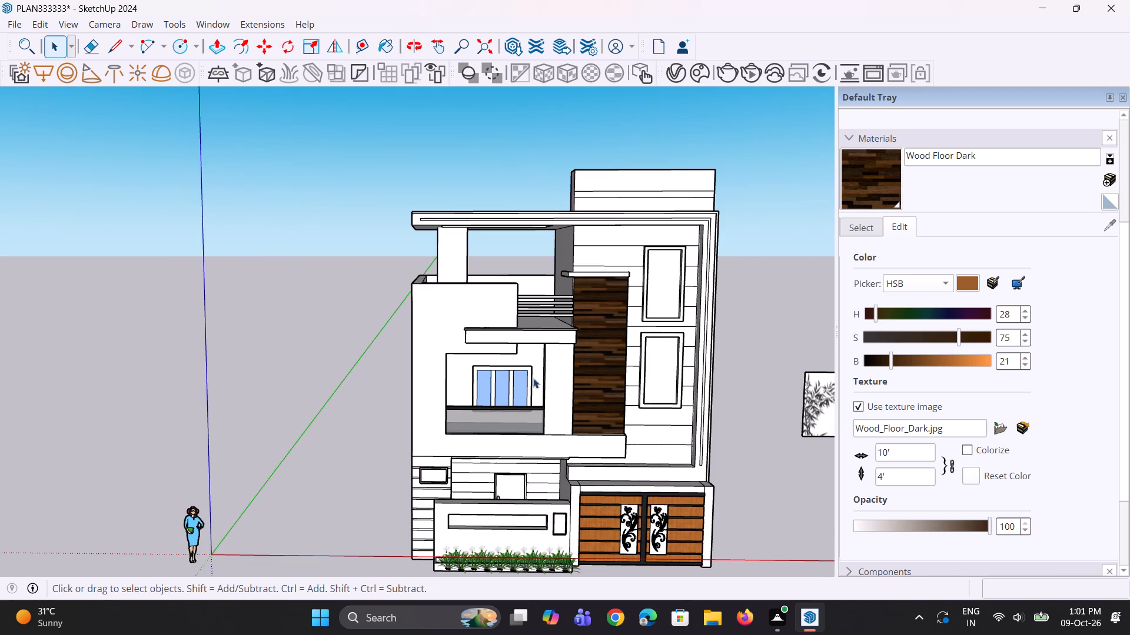
pyautogui.click(843, 188)
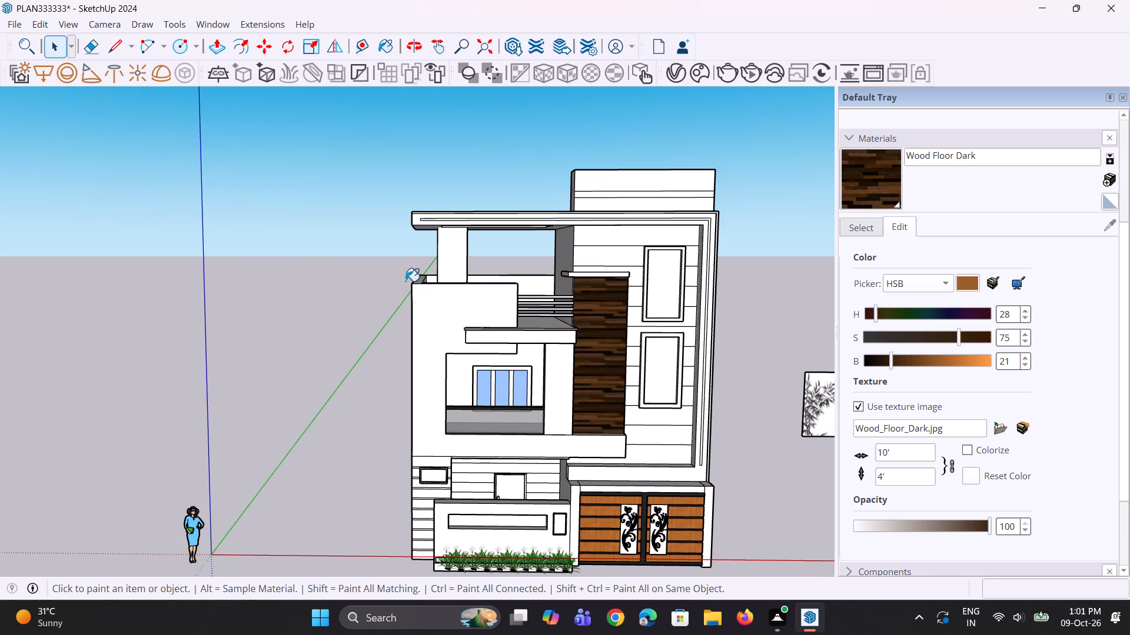
pyautogui.scroll(1, 388, 281)
pyautogui.click(479, 253)
pyautogui.click(469, 252)
# Paint the remaining side and back faces of the terrace pillar with Wood Floor Dark.
pyautogui.scroll(1, 398, 307)
pyautogui.moveTo(413, 320); pyautogui.dragTo(543, 356, button='middle')
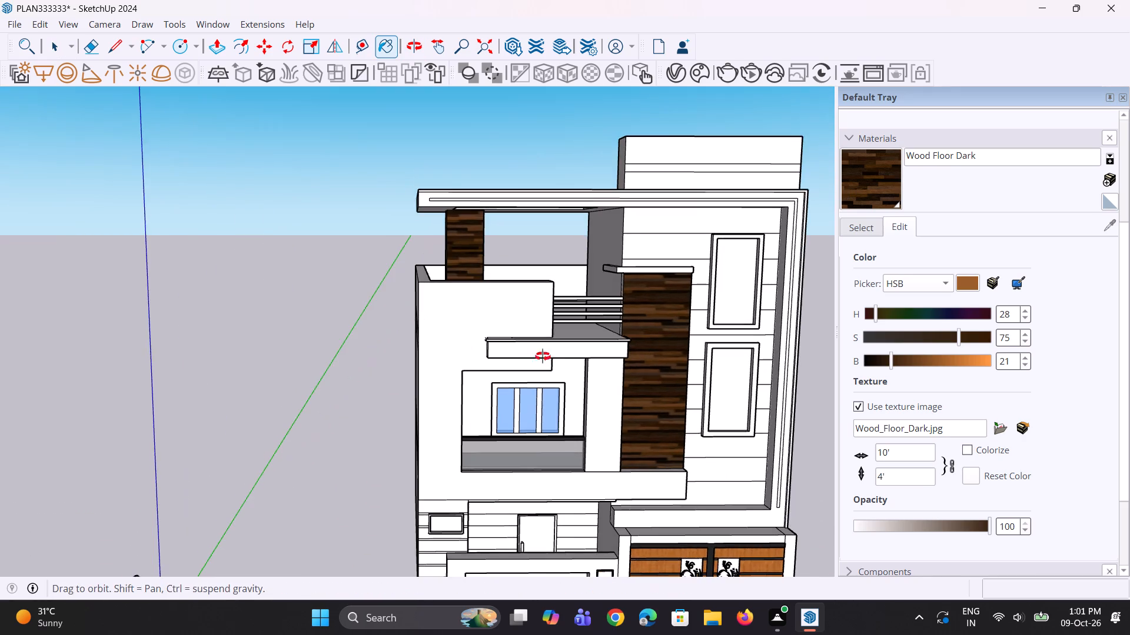
pyautogui.moveTo(543, 356); pyautogui.dragTo(643, 343, button='middle')
pyautogui.scroll(2, 422, 272)
pyautogui.moveTo(410, 269); pyautogui.dragTo(486, 286, button='middle')
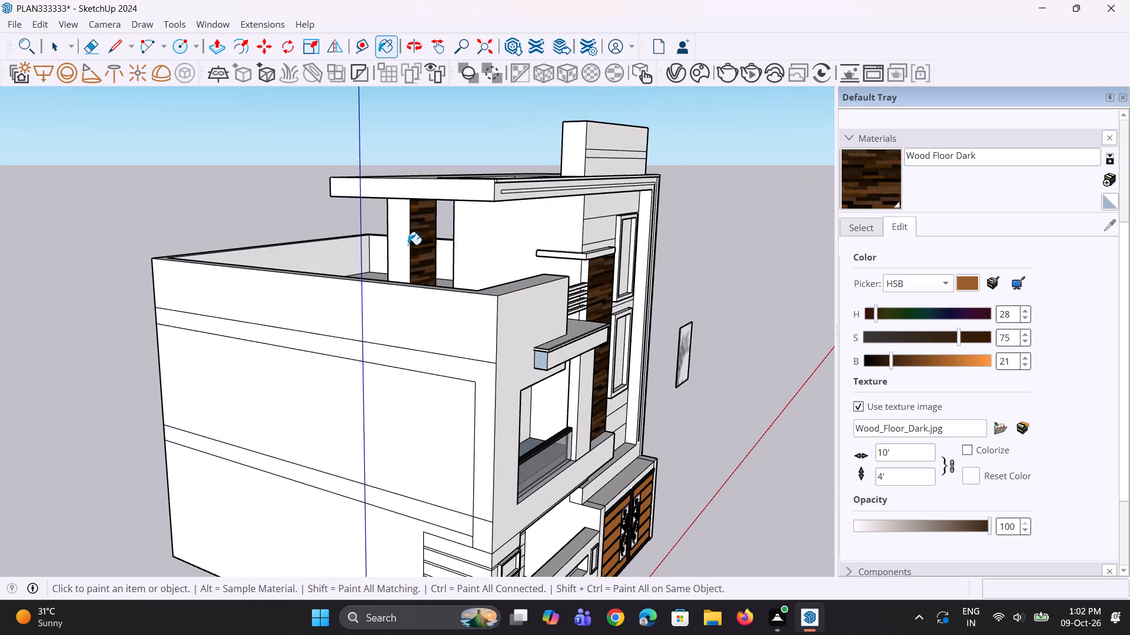
pyautogui.click(408, 245)
pyautogui.moveTo(384, 292); pyautogui.dragTo(824, 343, button='middle')
pyautogui.scroll(1, 458, 251)
pyautogui.click(467, 252)
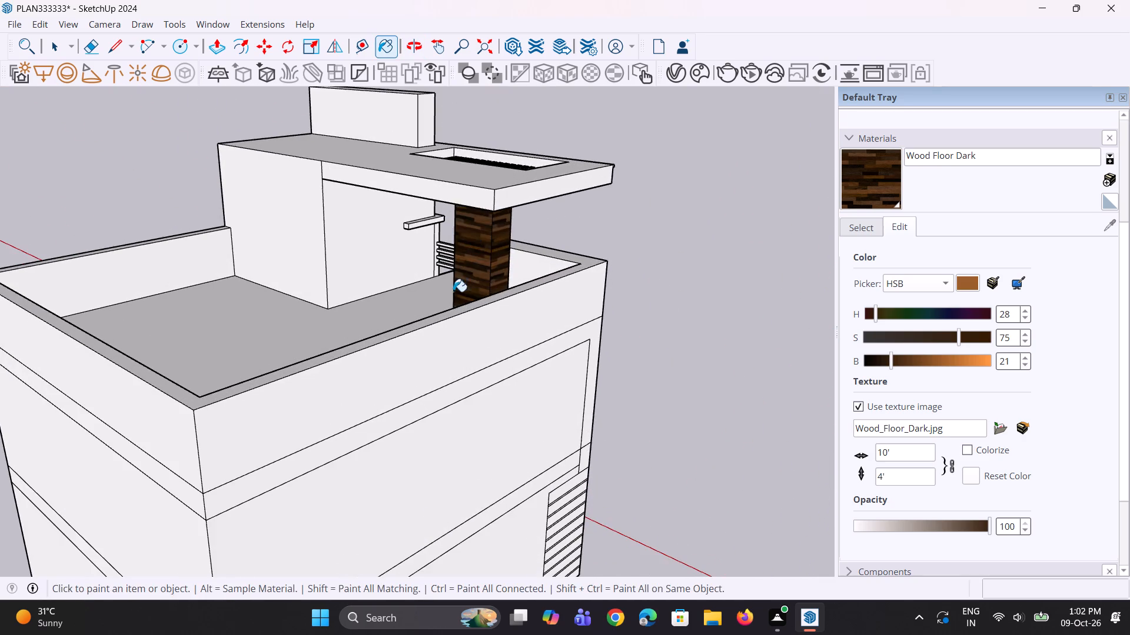
pyautogui.moveTo(463, 302); pyautogui.dragTo(702, 300, button='middle')
pyautogui.scroll(4, 502, 215)
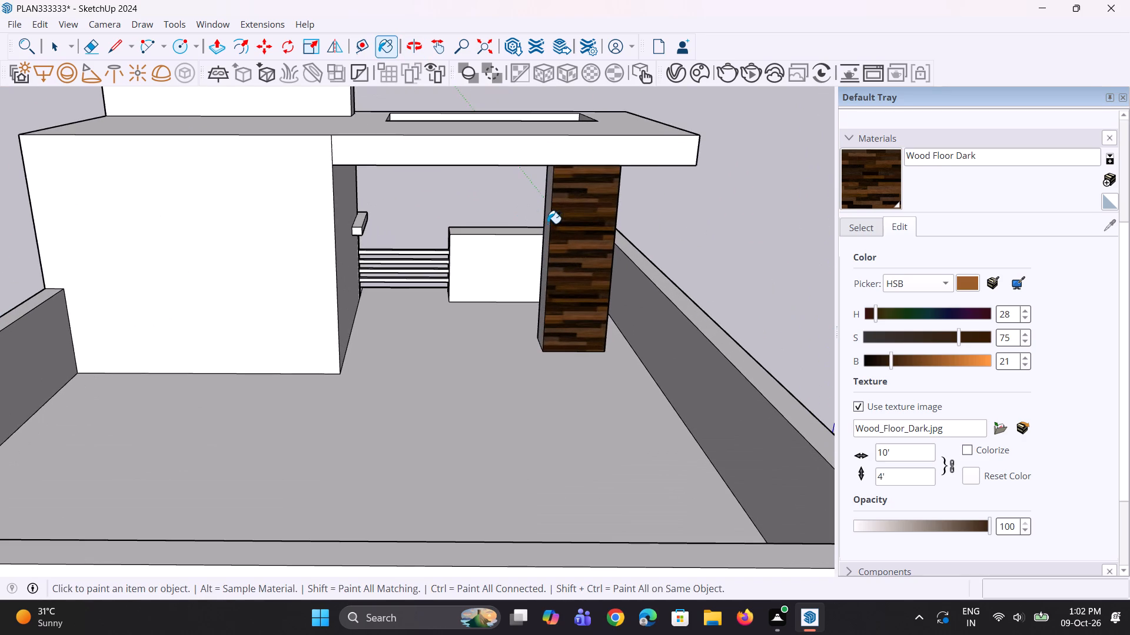
pyautogui.click(547, 223)
# Review the painted pillar and the front facade from the rear, side and front of the house, and finish painting.
pyautogui.scroll(-8, 590, 263)
pyautogui.moveTo(681, 352); pyautogui.dragTo(431, 357, button='middle')
pyautogui.scroll(-1, 571, 336)
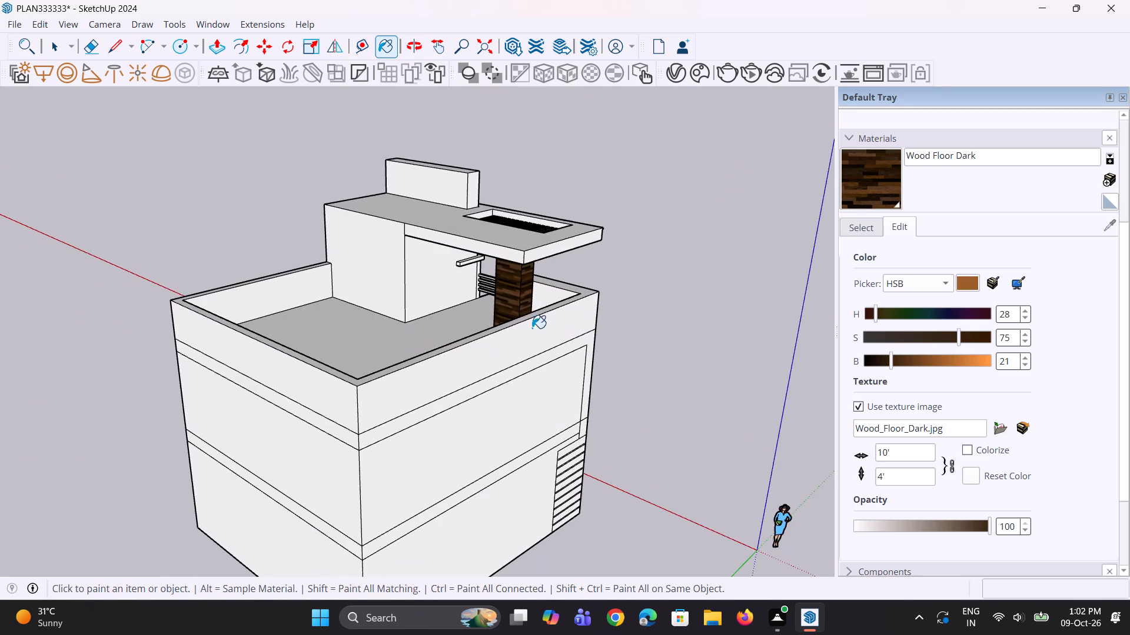
pyautogui.scroll(-9, 593, 322)
pyautogui.moveTo(579, 415); pyautogui.dragTo(168, 336, button='middle')
pyautogui.moveTo(544, 367); pyautogui.dragTo(388, 375, button='middle')
pyautogui.scroll(1, 408, 372)
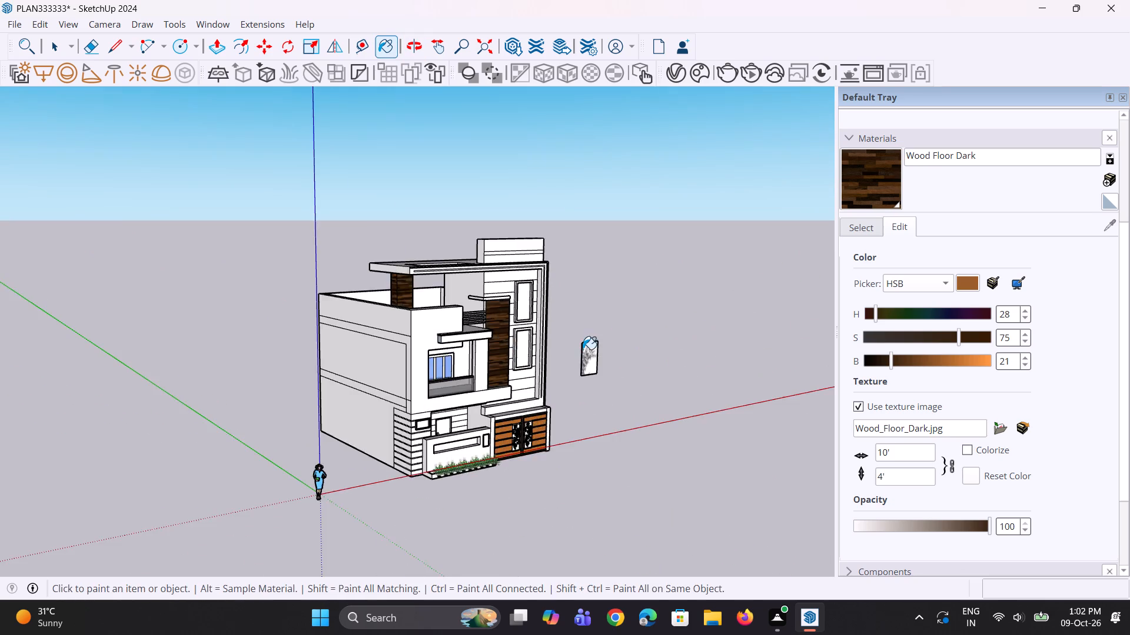
pyautogui.scroll(-4, 583, 349)
pyautogui.moveTo(565, 387); pyautogui.dragTo(317, 293, button='middle')
pyautogui.scroll(7, 374, 347)
pyautogui.moveTo(506, 375); pyautogui.dragTo(561, 462, button='middle')
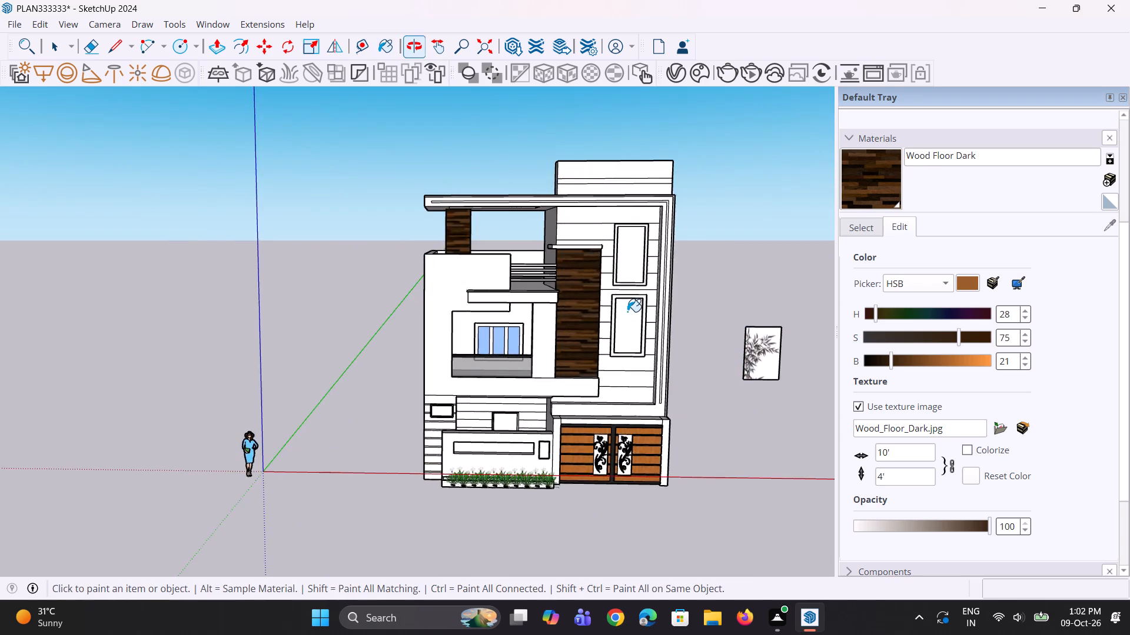
pyautogui.scroll(6, 638, 258)
pyautogui.moveTo(643, 236); pyautogui.dragTo(654, 220, button='middle')
pyautogui.scroll(-4, 617, 293)
pyautogui.moveTo(599, 317); pyautogui.dragTo(595, 266, button='middle')
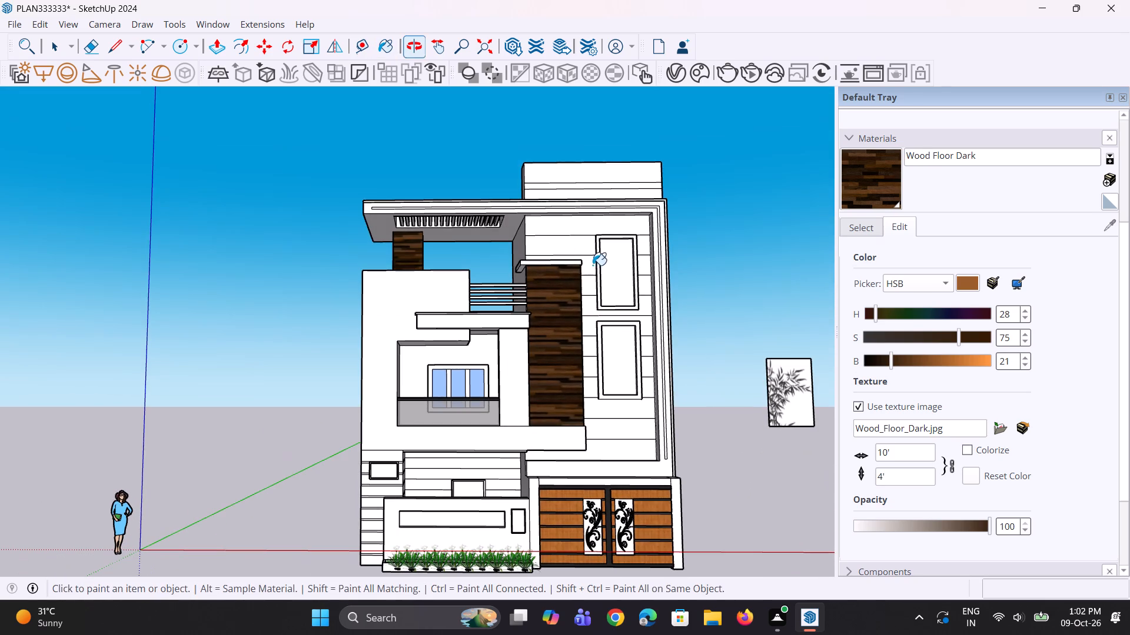
pyautogui.press('space')
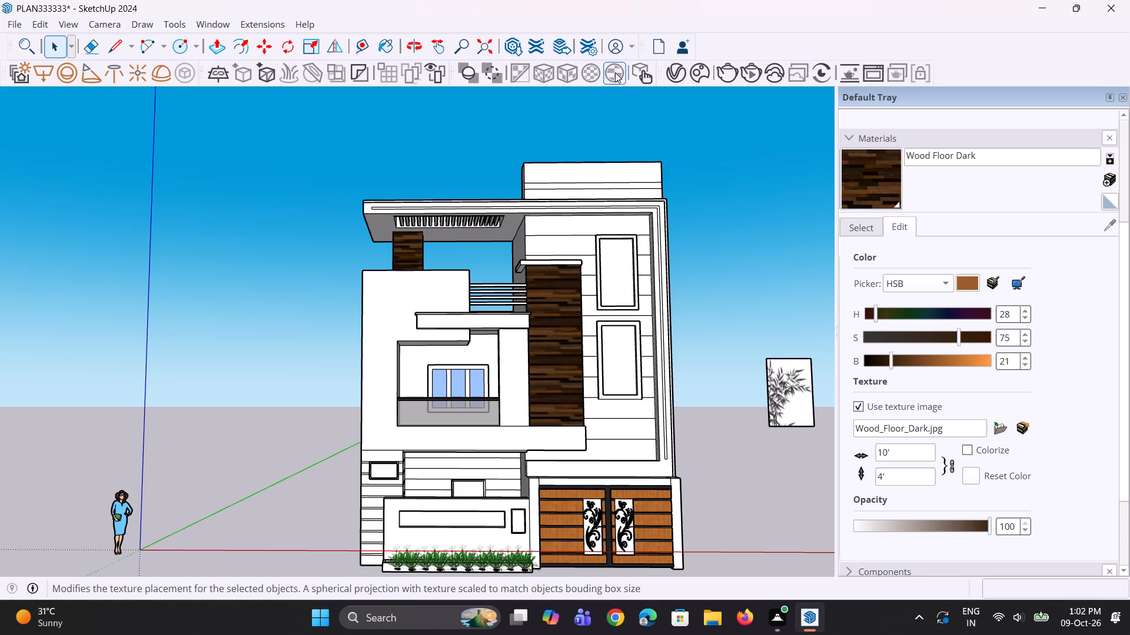
# Create a new Generic material in the V-Ray Asset Editor and show its settings.
pyautogui.click(682, 77)
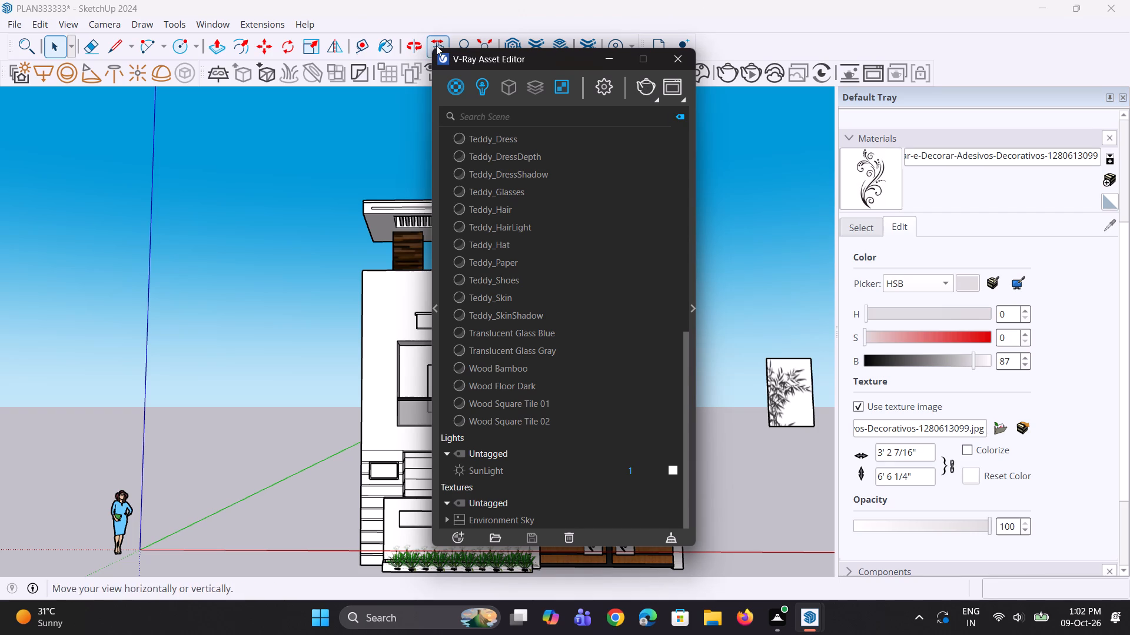
pyautogui.rightClick(457, 82)
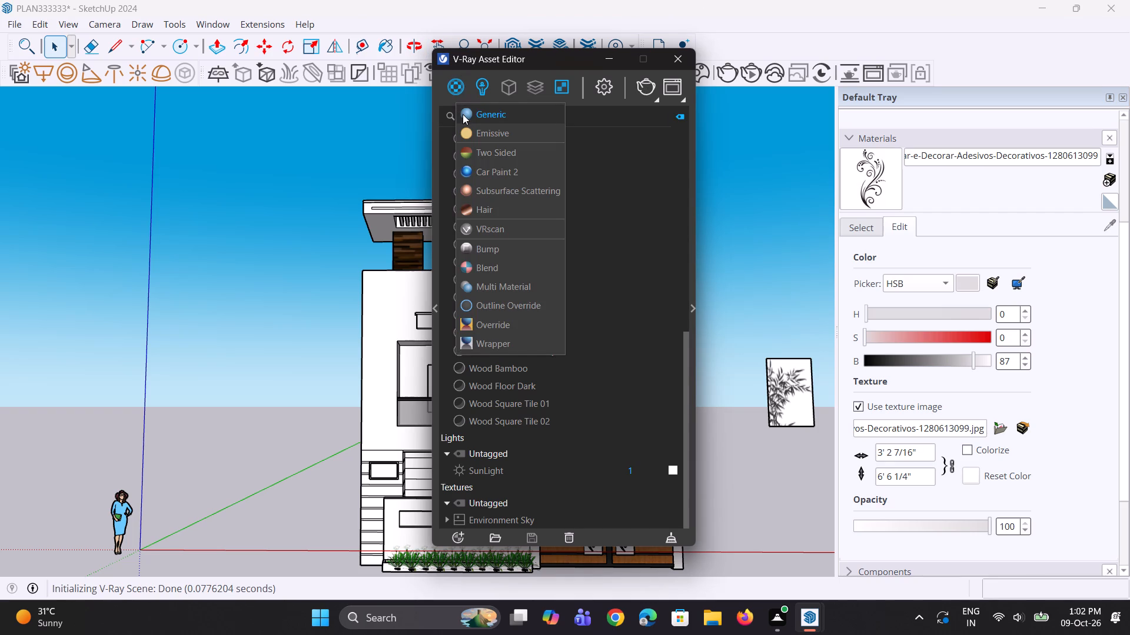
pyautogui.click(463, 114)
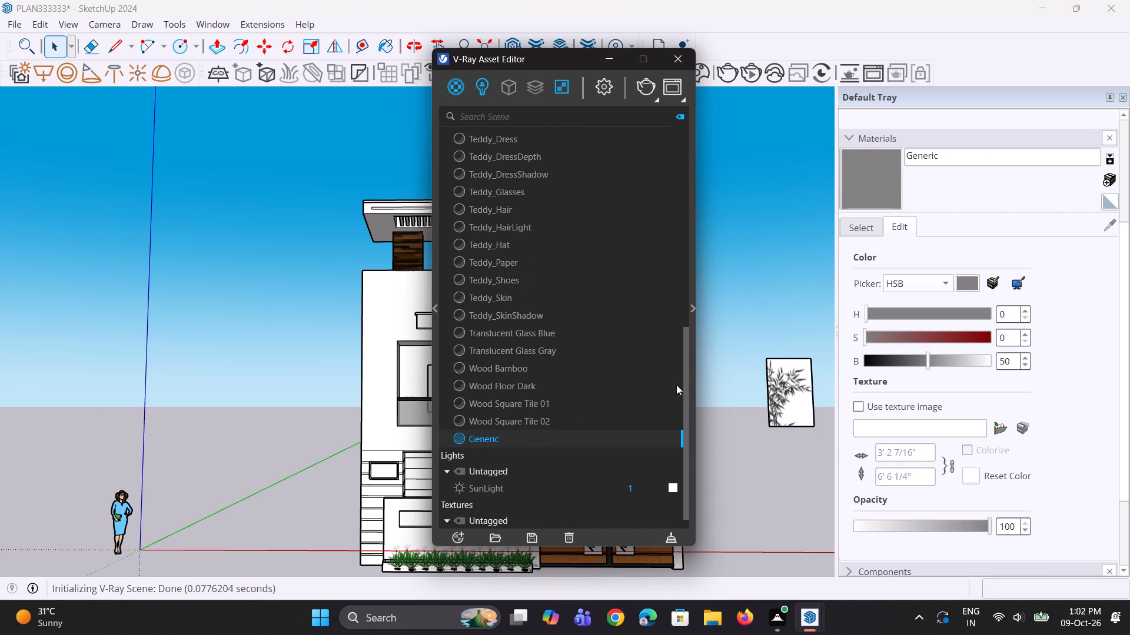
pyautogui.click(692, 310)
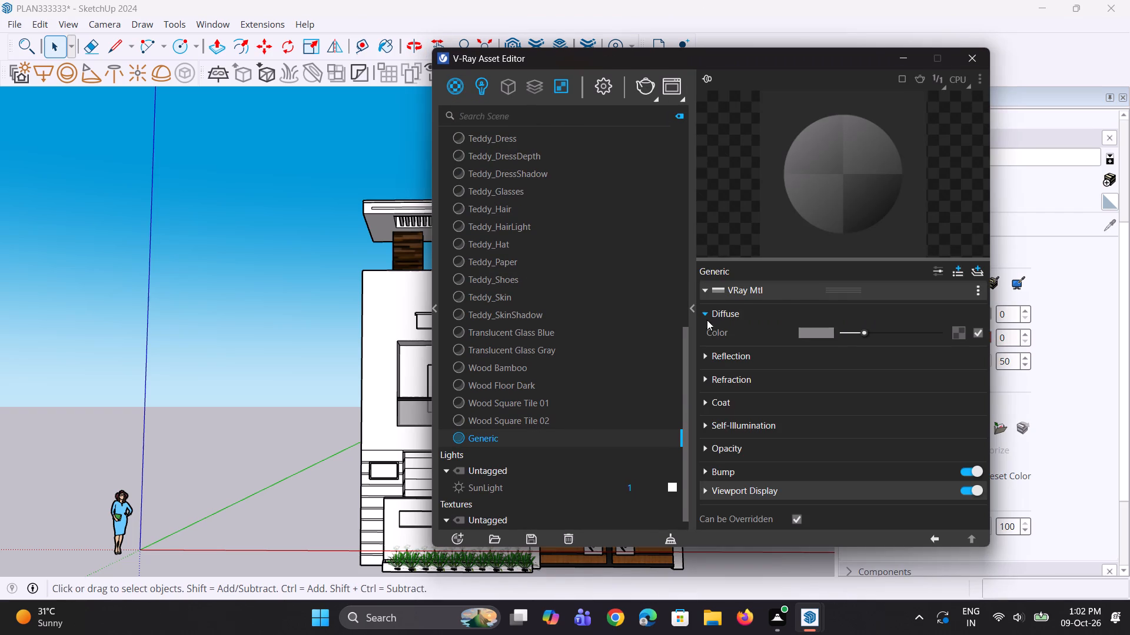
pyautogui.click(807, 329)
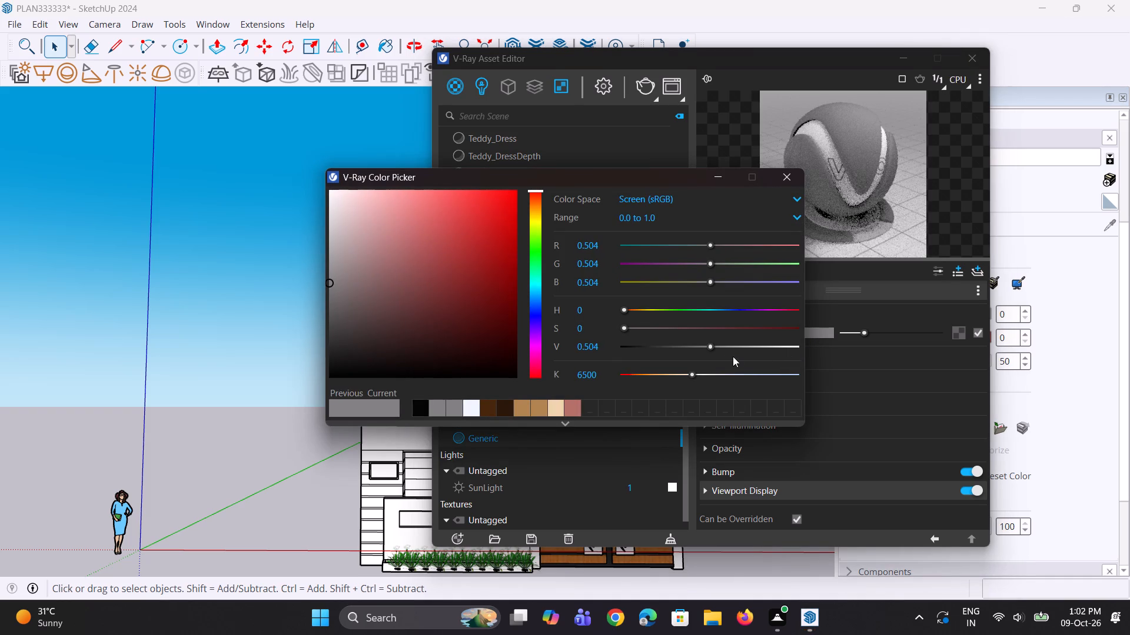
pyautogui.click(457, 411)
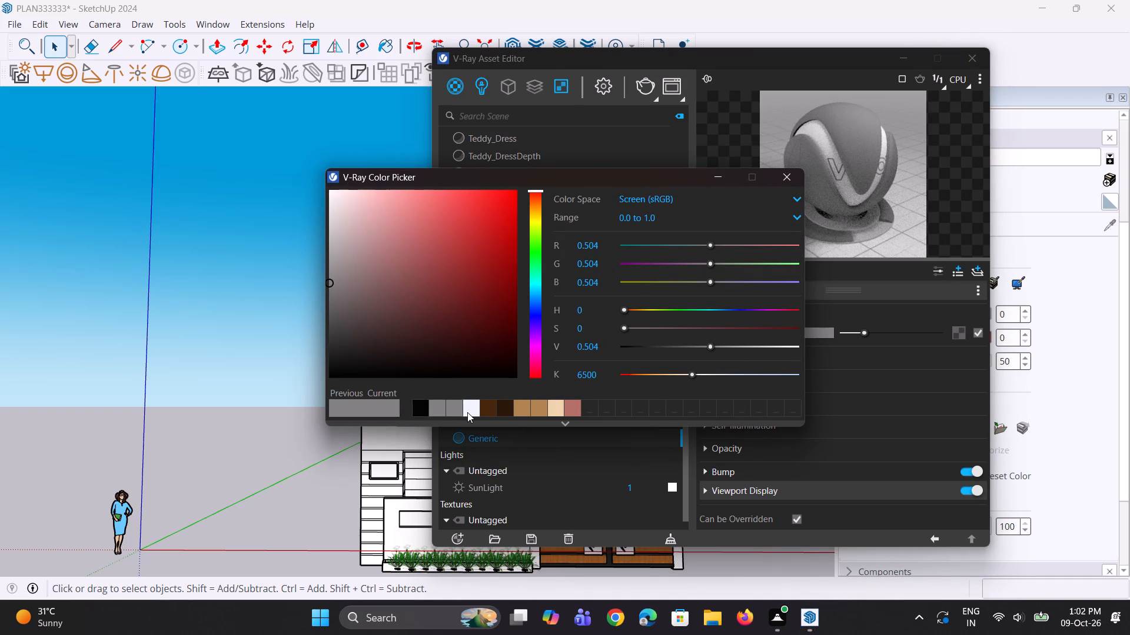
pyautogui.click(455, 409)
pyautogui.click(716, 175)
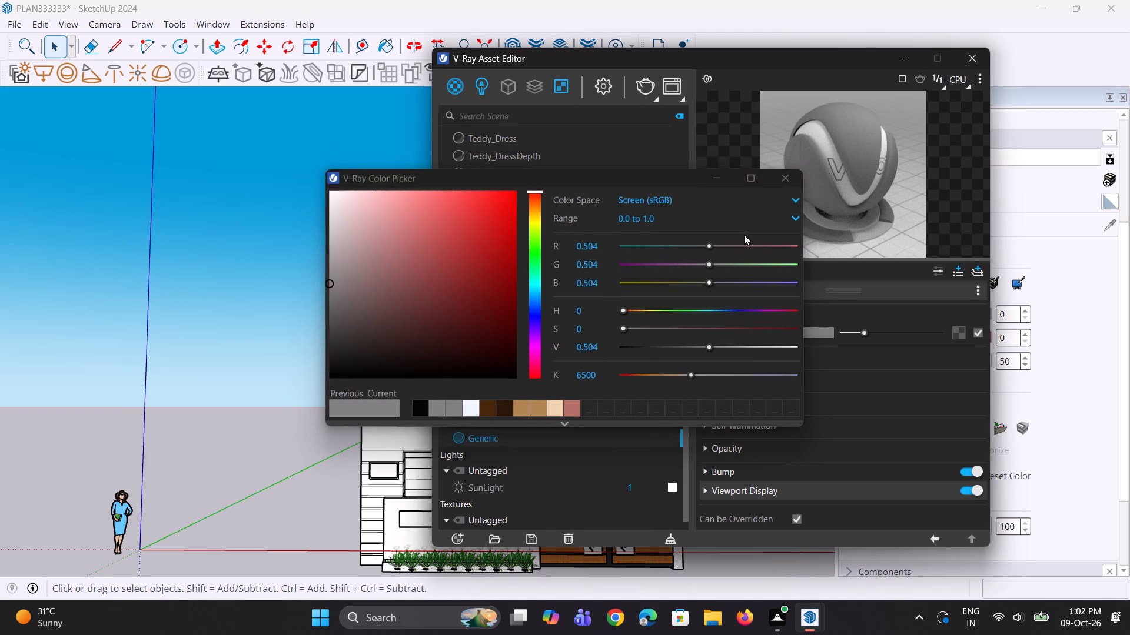
# Darken the Generic material's diffuse colour to a grey with HSB brightness 46.
pyautogui.scroll(2, 829, 345)
pyautogui.moveTo(866, 332); pyautogui.dragTo(876, 332)
pyautogui.moveTo(876, 332); pyautogui.dragTo(870, 332)
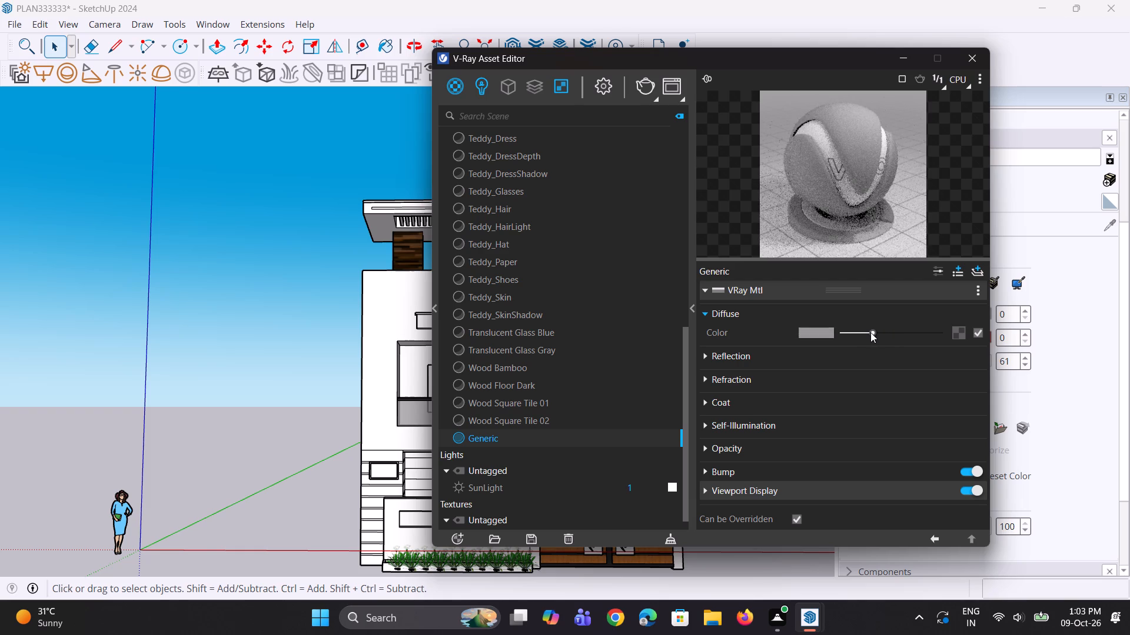
pyautogui.moveTo(870, 332); pyautogui.dragTo(861, 332)
# Give the Generic material a mid-grey reflection colour and a reflection glossiness of 0.95, and put the editor away.
pyautogui.scroll(2, 820, 365)
pyautogui.click(733, 359)
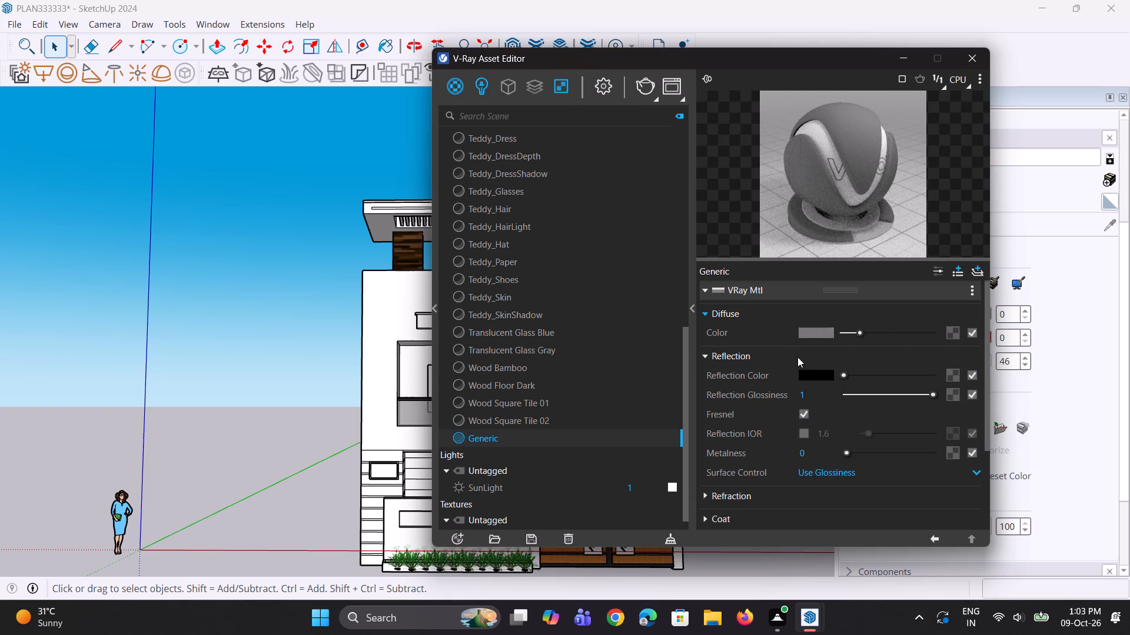
pyautogui.moveTo(841, 375); pyautogui.dragTo(856, 375)
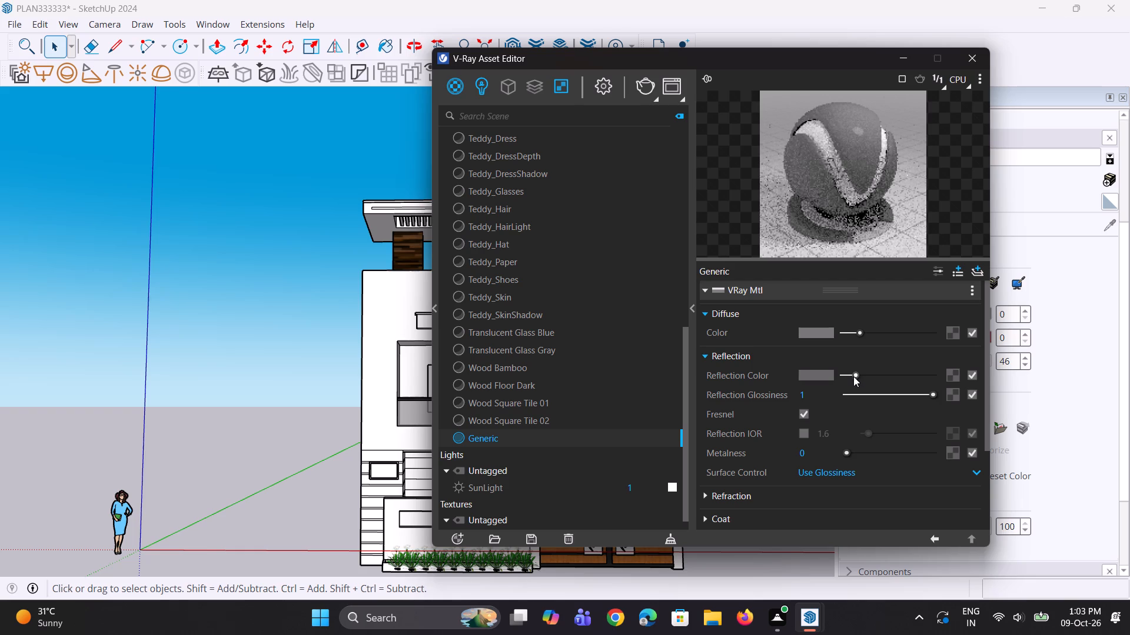
pyautogui.moveTo(814, 396); pyautogui.dragTo(745, 395)
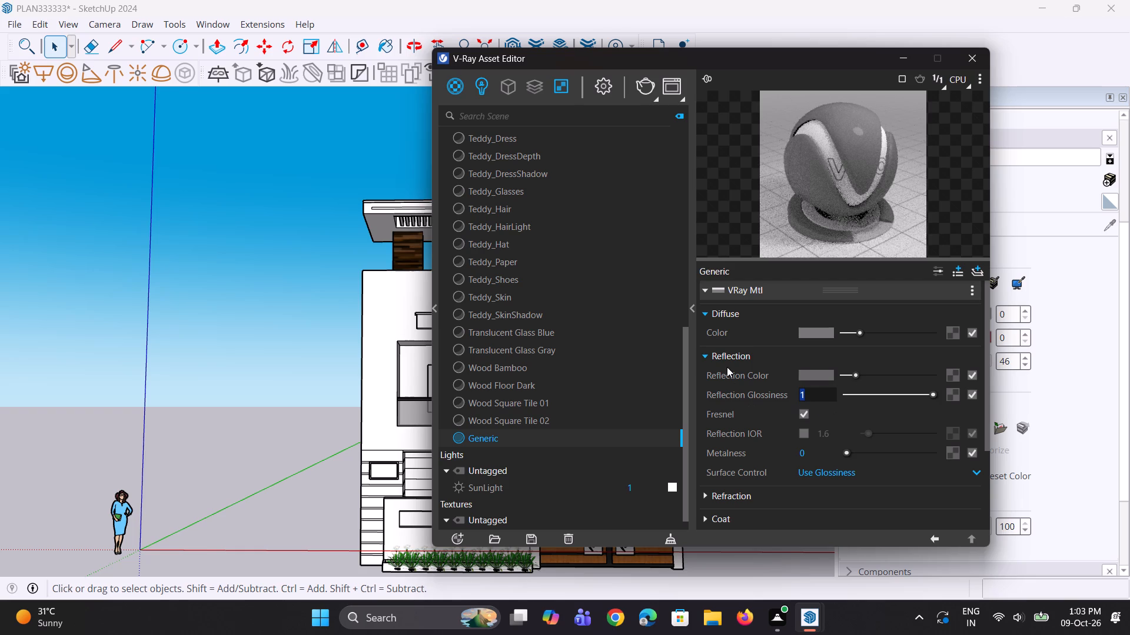
pyautogui.write('0.')
pyautogui.write('95')
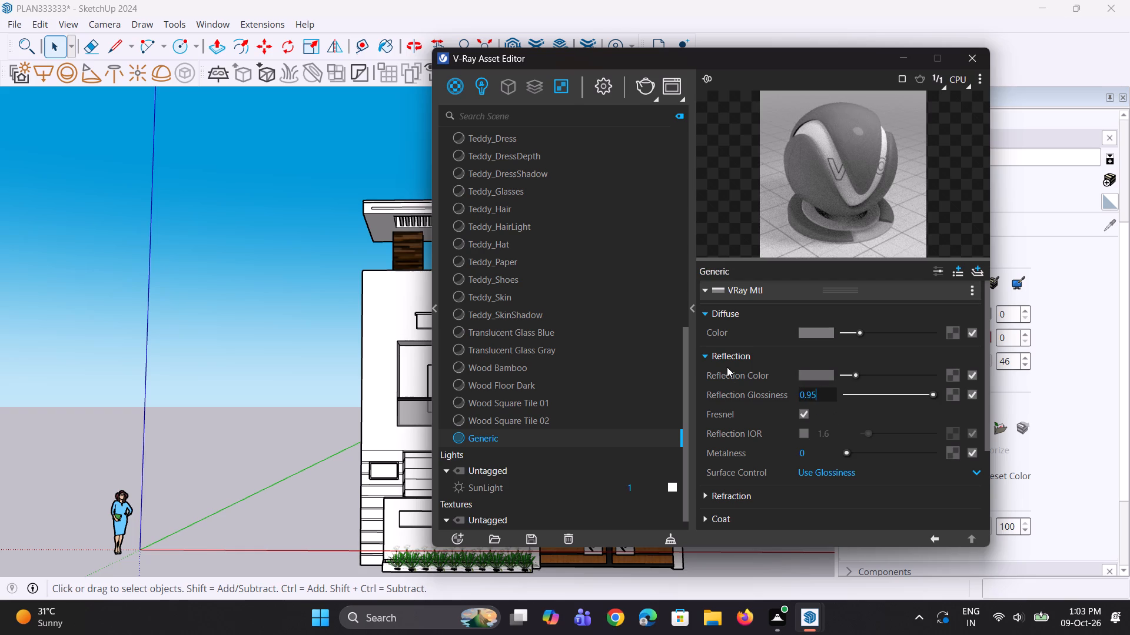
pyautogui.press('Return')
pyautogui.tripleClick(850, 160)
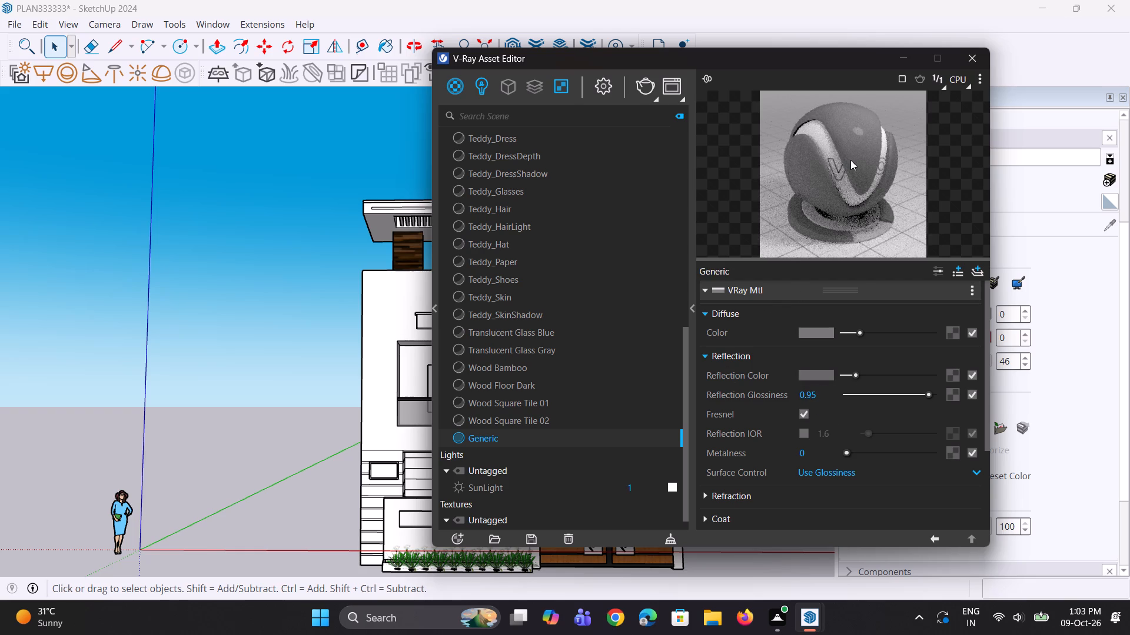
pyautogui.click(900, 50)
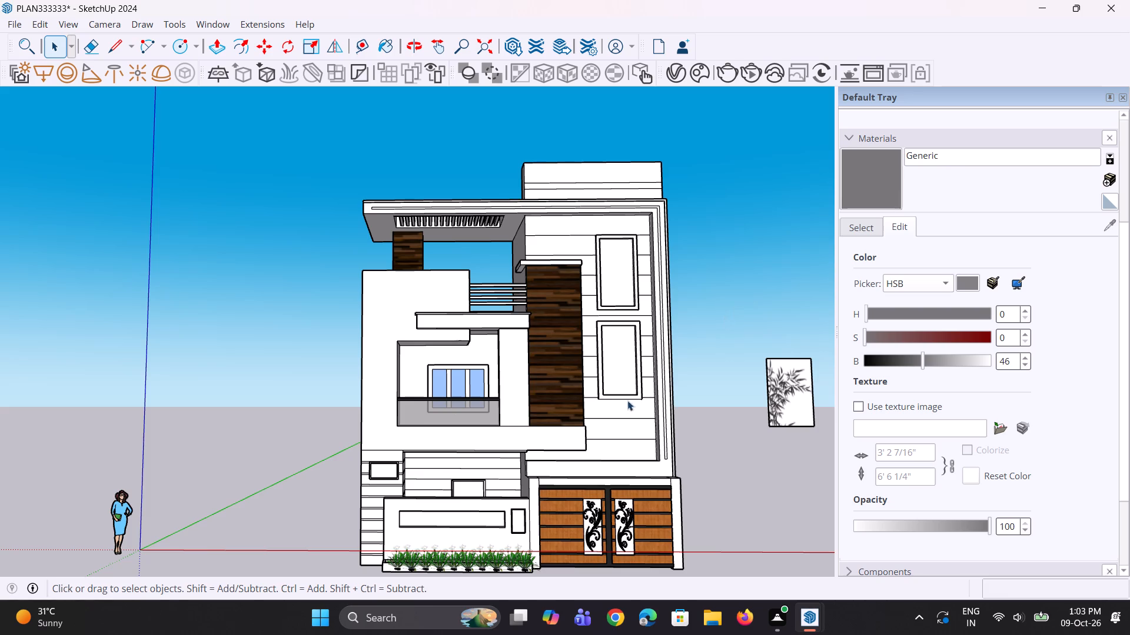
# Paint the front face of the frame running along the roof edge, outer wall and band above the gate with Generic.
pyautogui.scroll(3, 644, 436)
pyautogui.click(873, 179)
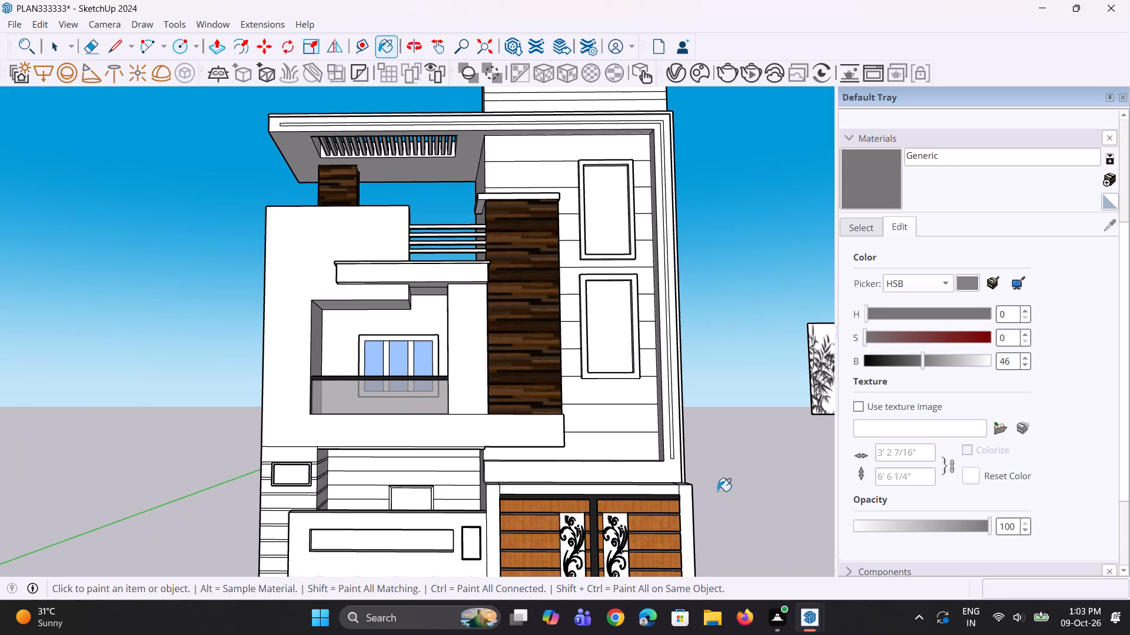
pyautogui.scroll(2, 689, 515)
pyautogui.click(650, 464)
pyautogui.scroll(-3, 647, 460)
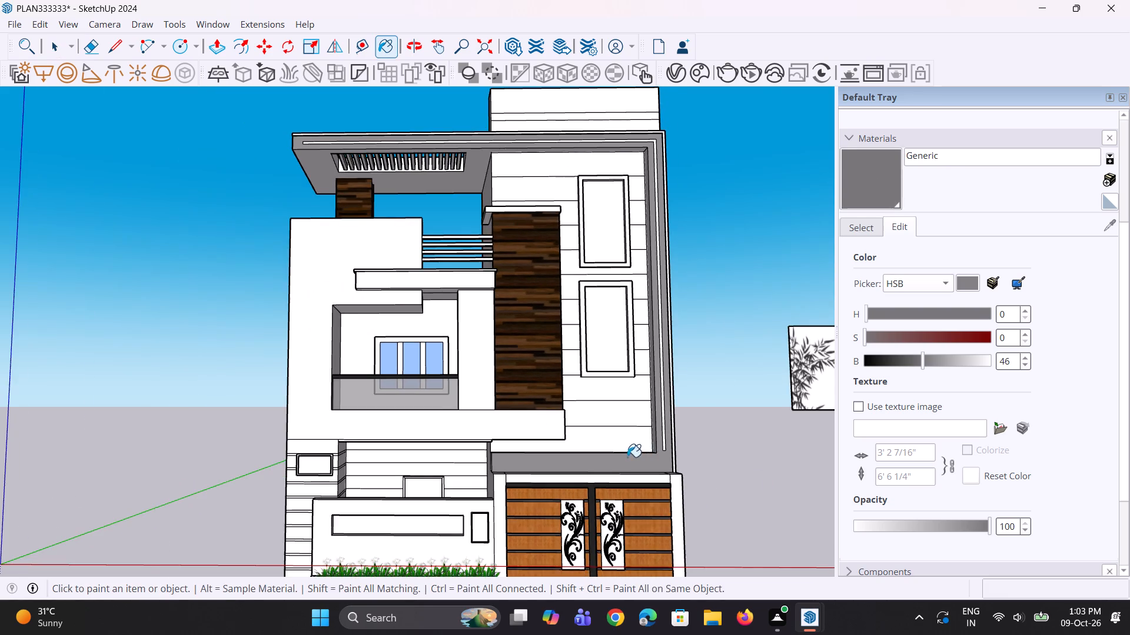
# Paint the frame's inner vertical face, the top face of its lower band above the gate and that band's end face with Generic.
pyautogui.moveTo(641, 457); pyautogui.dragTo(697, 512, button='middle')
pyautogui.scroll(7, 616, 434)
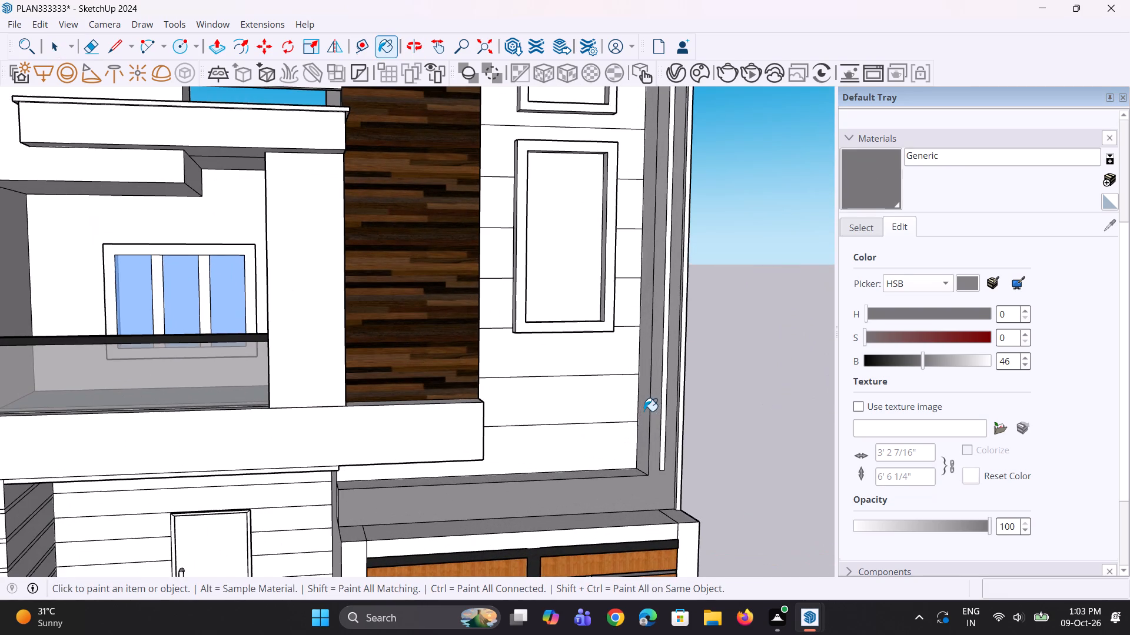
pyautogui.click(644, 411)
pyautogui.click(630, 478)
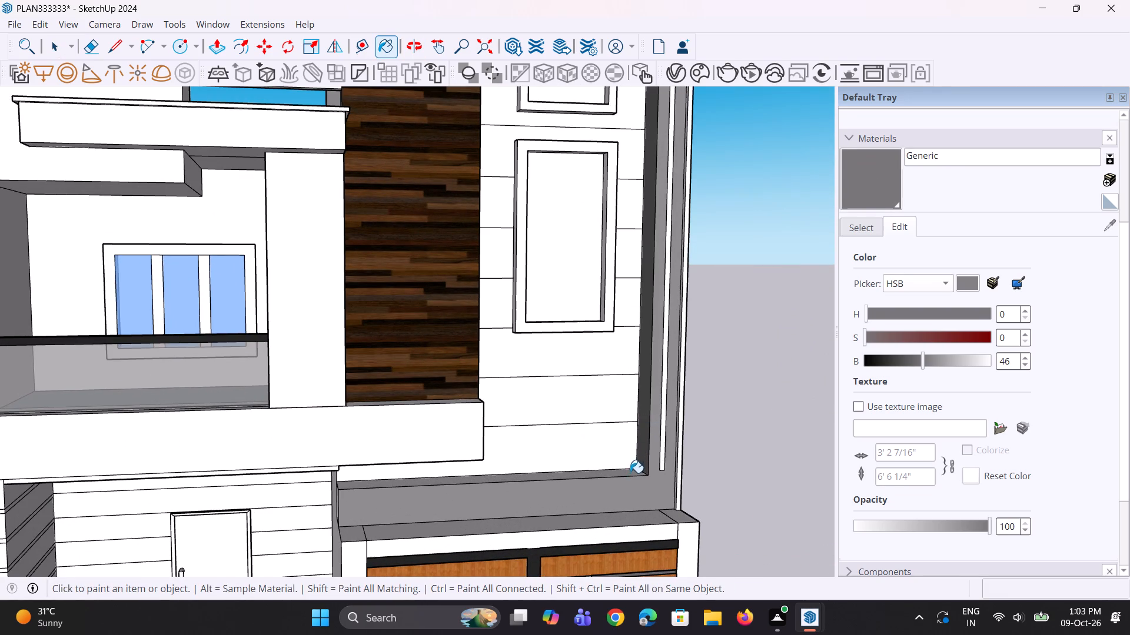
pyautogui.click(630, 471)
pyautogui.scroll(-3, 393, 497)
pyautogui.moveTo(337, 517); pyautogui.dragTo(420, 506, button='middle')
pyautogui.scroll(3, 344, 510)
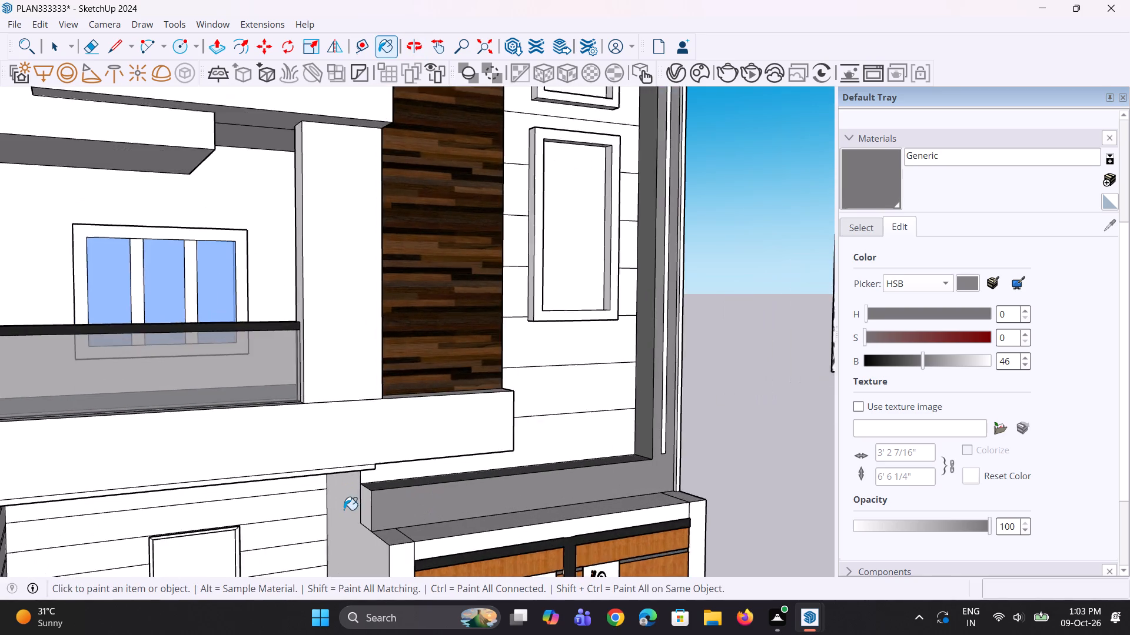
pyautogui.scroll(4, 344, 510)
pyautogui.click(378, 507)
# Draw a dividing line about 1' 2 5/16" long across the roof slab's underside, from the set-back wall's corner to the front edge.
pyautogui.scroll(-3, 380, 507)
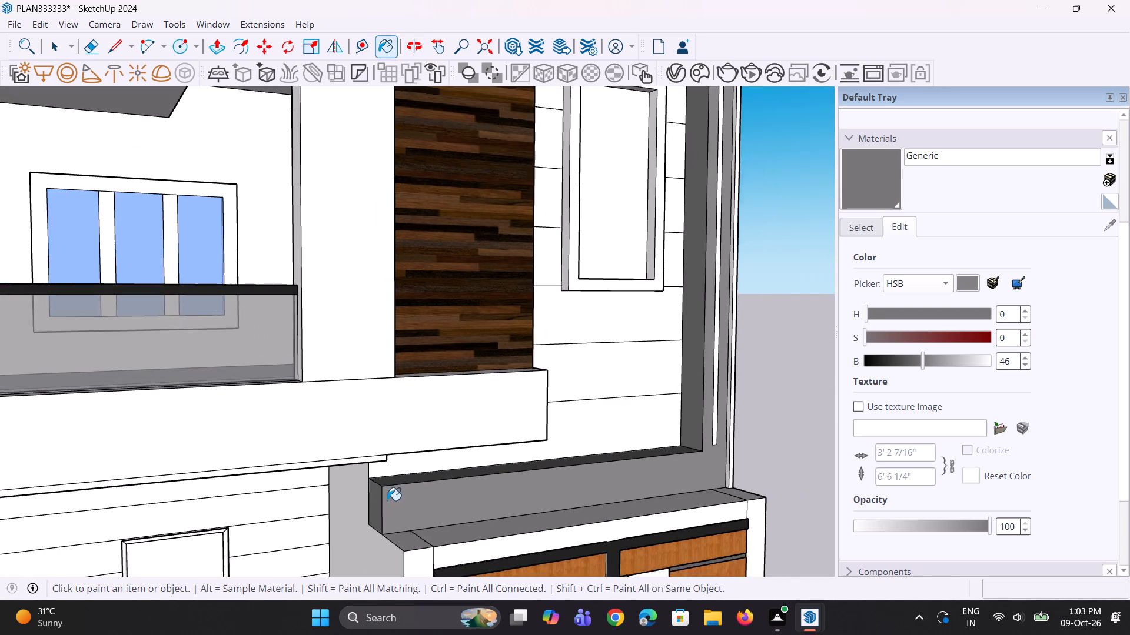
pyautogui.scroll(-3, 387, 500)
pyautogui.moveTo(454, 548); pyautogui.dragTo(328, 559, button='middle')
pyautogui.scroll(-6, 450, 467)
pyautogui.scroll(-3, 508, 447)
pyautogui.moveTo(472, 253); pyautogui.dragTo(510, 153, button='middle')
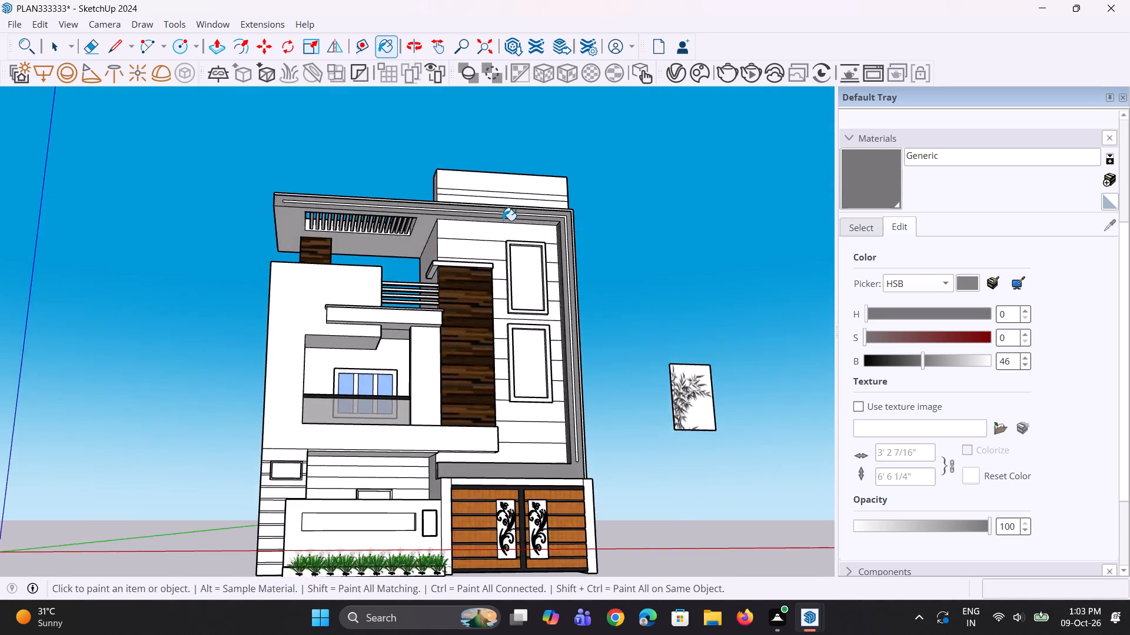
pyautogui.scroll(8, 503, 220)
pyautogui.moveTo(505, 228); pyautogui.dragTo(525, 135, button='middle')
pyautogui.scroll(2, 448, 216)
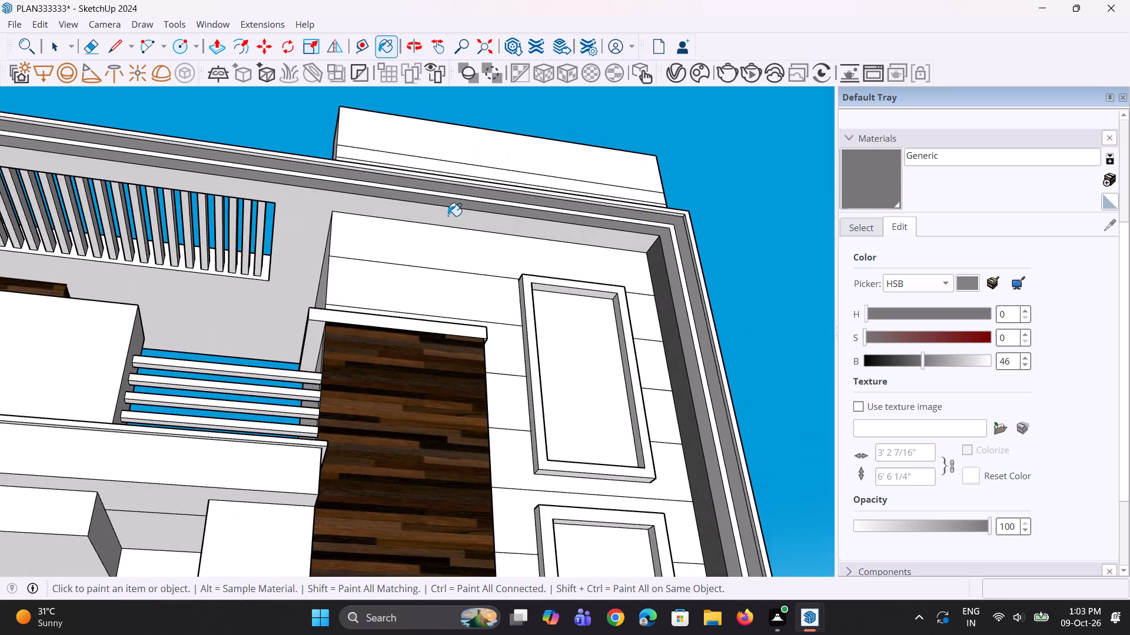
pyautogui.scroll(-10, 453, 216)
pyautogui.moveTo(373, 236); pyautogui.dragTo(372, 201, button='middle')
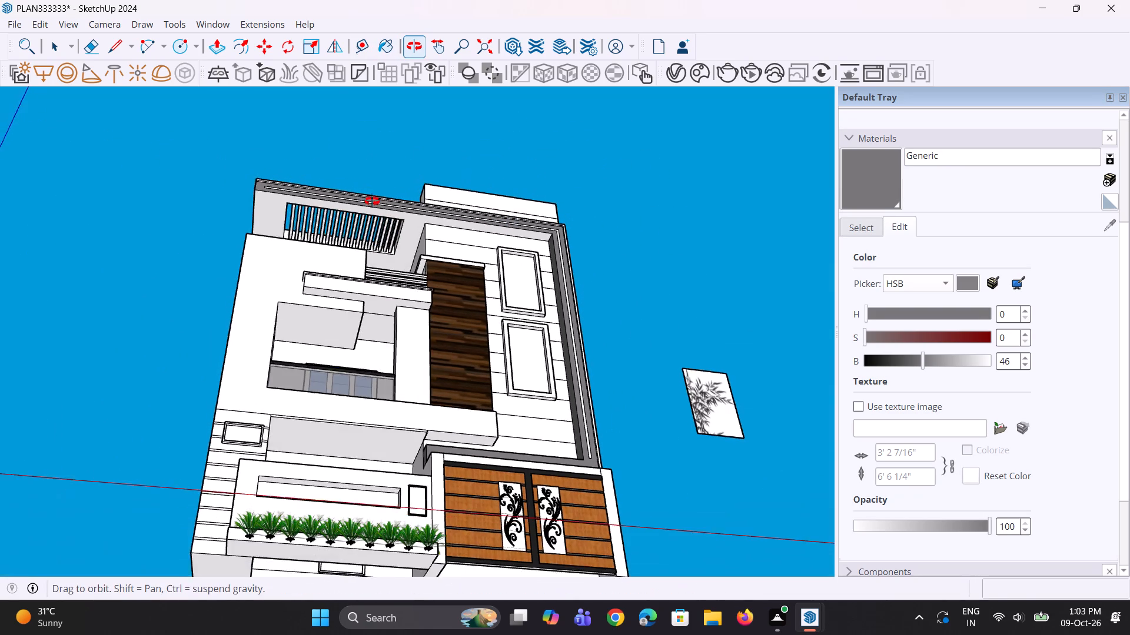
pyautogui.moveTo(372, 201); pyautogui.dragTo(374, 181, button='middle')
pyautogui.scroll(4, 383, 197)
pyautogui.moveTo(431, 240); pyautogui.dragTo(444, 229, button='middle')
pyautogui.scroll(3, 432, 243)
pyautogui.press('l')
pyautogui.scroll(5, 436, 272)
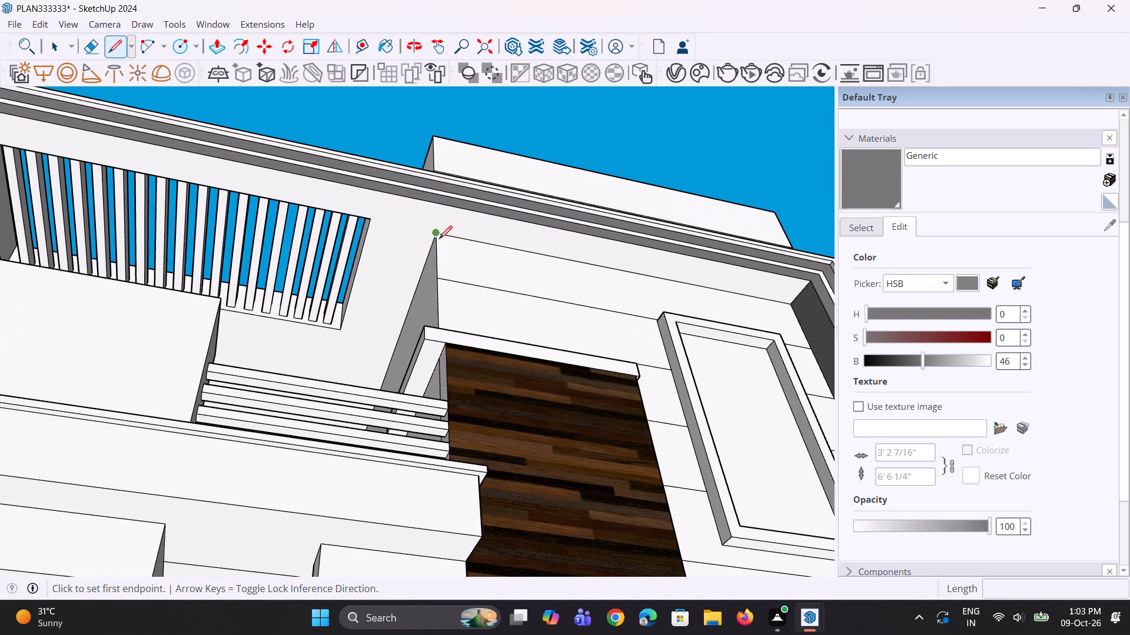
pyautogui.click(437, 237)
pyautogui.click(450, 205)
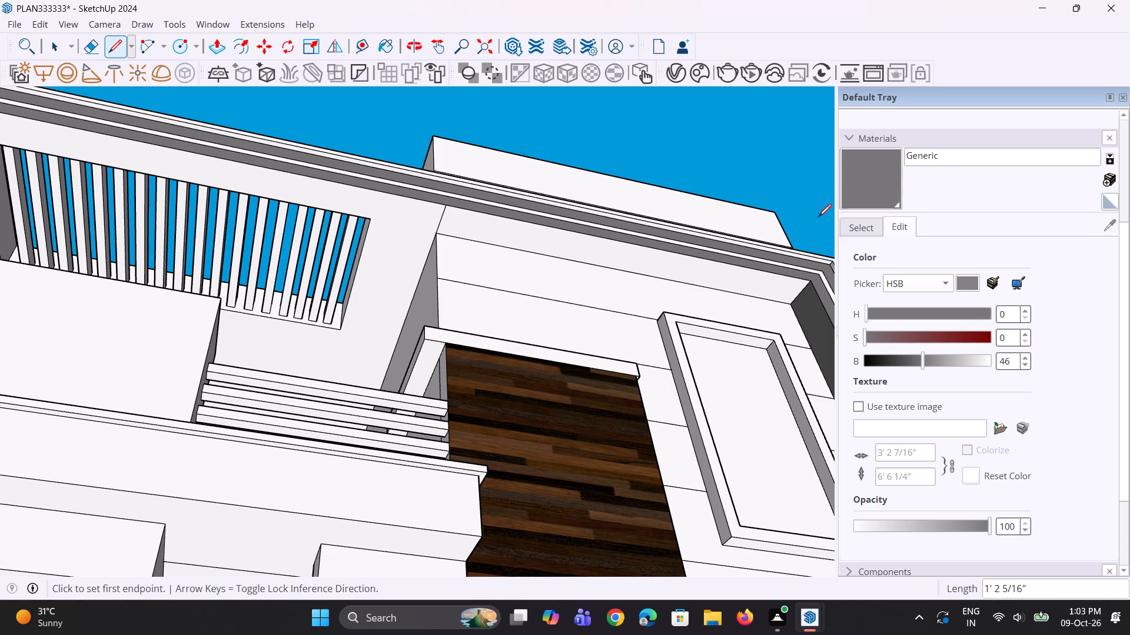
# Paint the divided-off underside strip above the wall with the two tall frames with Generic.
pyautogui.click(878, 192)
pyautogui.click(598, 245)
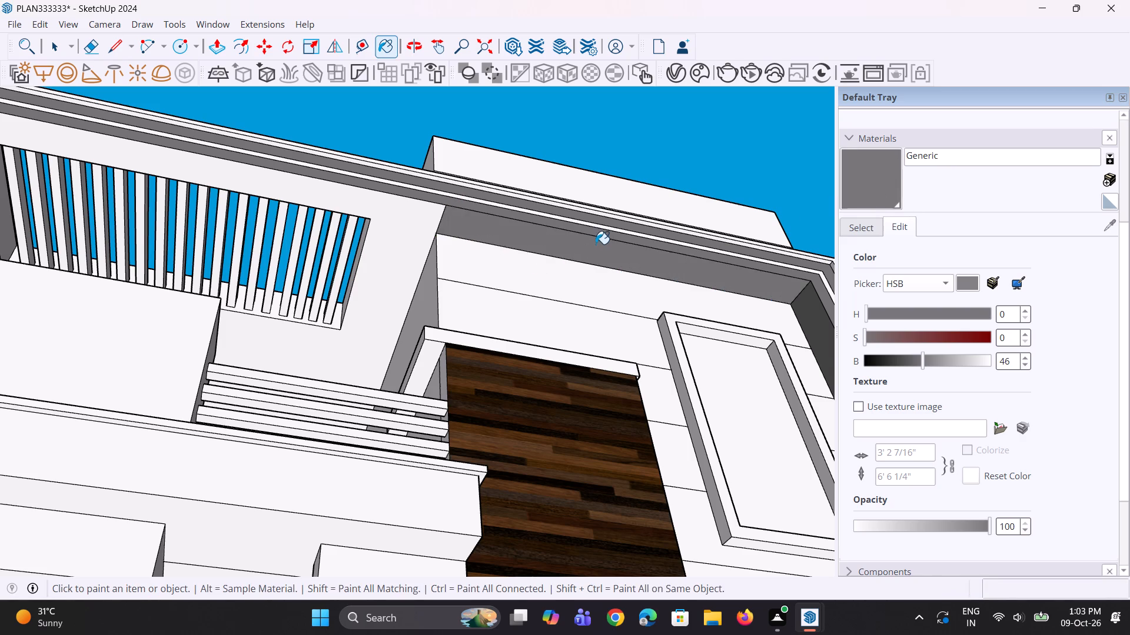
# Paint the low front boundary wall beside the gate, including its end face, with Generic.
pyautogui.scroll(-8, 594, 244)
pyautogui.moveTo(554, 275); pyautogui.dragTo(371, 503, button='middle')
pyautogui.scroll(-4, 507, 270)
pyautogui.moveTo(503, 225); pyautogui.dragTo(510, 280, button='middle')
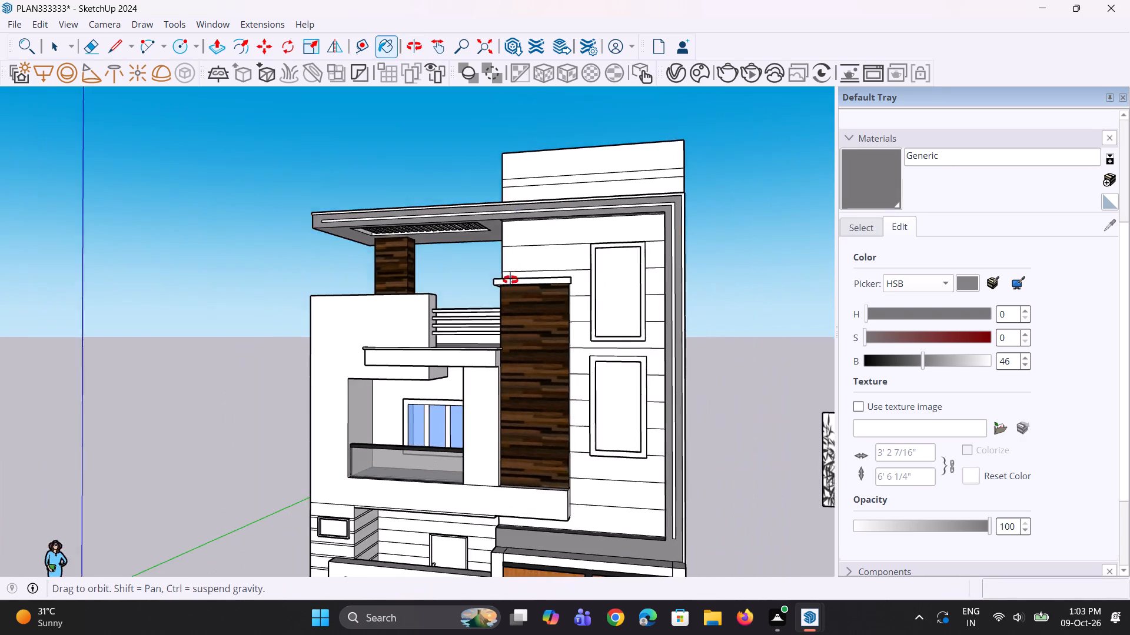
pyautogui.moveTo(510, 280); pyautogui.dragTo(517, 626, button='middle')
pyautogui.scroll(1, 561, 460)
pyautogui.scroll(-2, 476, 407)
pyautogui.moveTo(490, 378); pyautogui.dragTo(530, 339, button='middle')
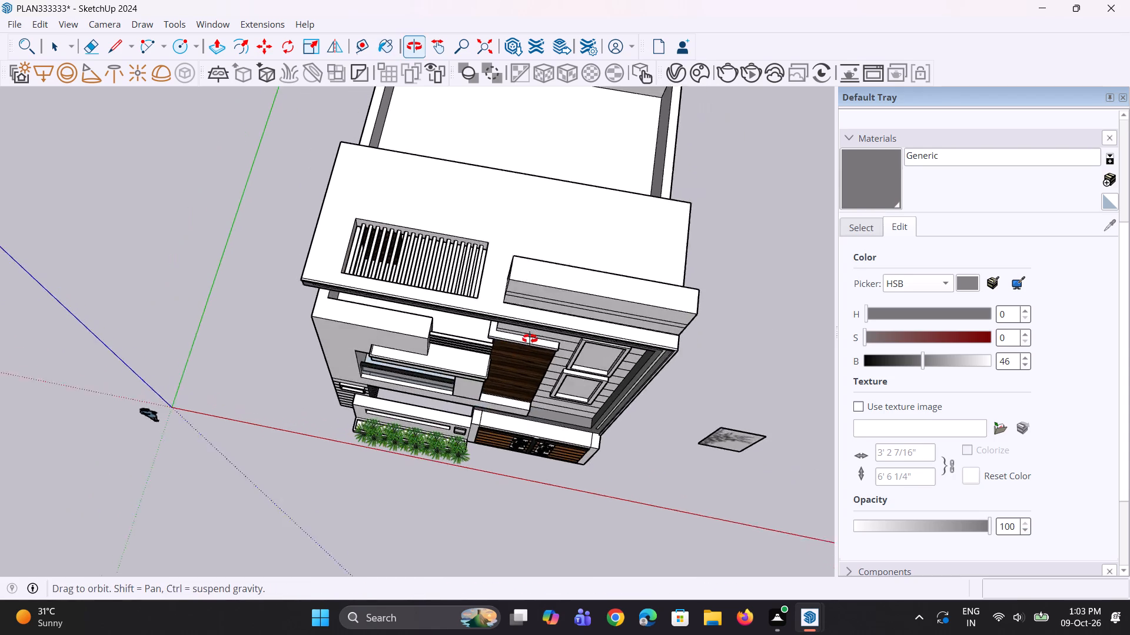
pyautogui.moveTo(530, 339); pyautogui.dragTo(533, 335, button='middle')
pyautogui.moveTo(531, 327); pyautogui.dragTo(553, 285, button='middle')
pyautogui.scroll(-4, 510, 321)
pyautogui.moveTo(519, 385); pyautogui.dragTo(547, 301, button='middle')
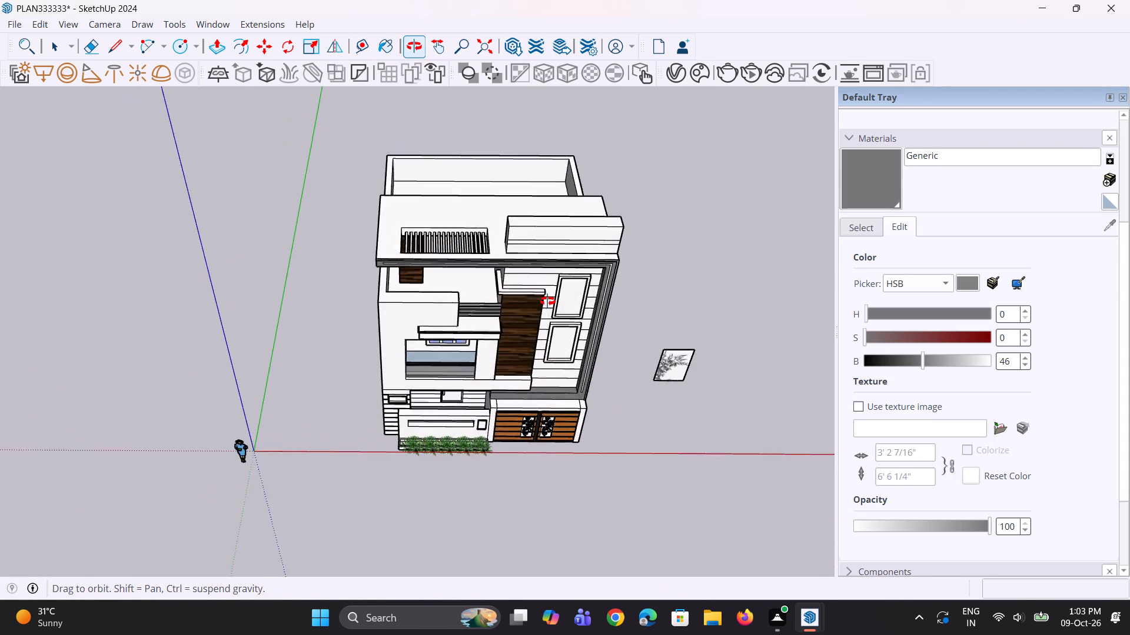
pyautogui.moveTo(547, 301); pyautogui.dragTo(514, 226, button='middle')
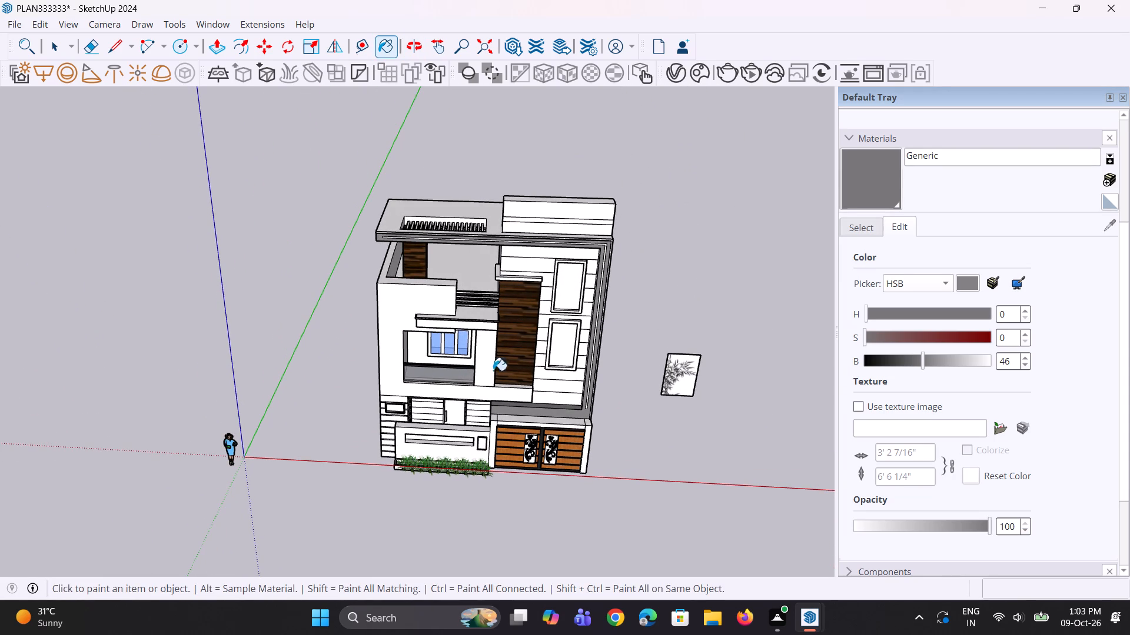
pyautogui.moveTo(428, 472); pyautogui.dragTo(446, 420, button='middle')
pyautogui.scroll(5, 431, 437)
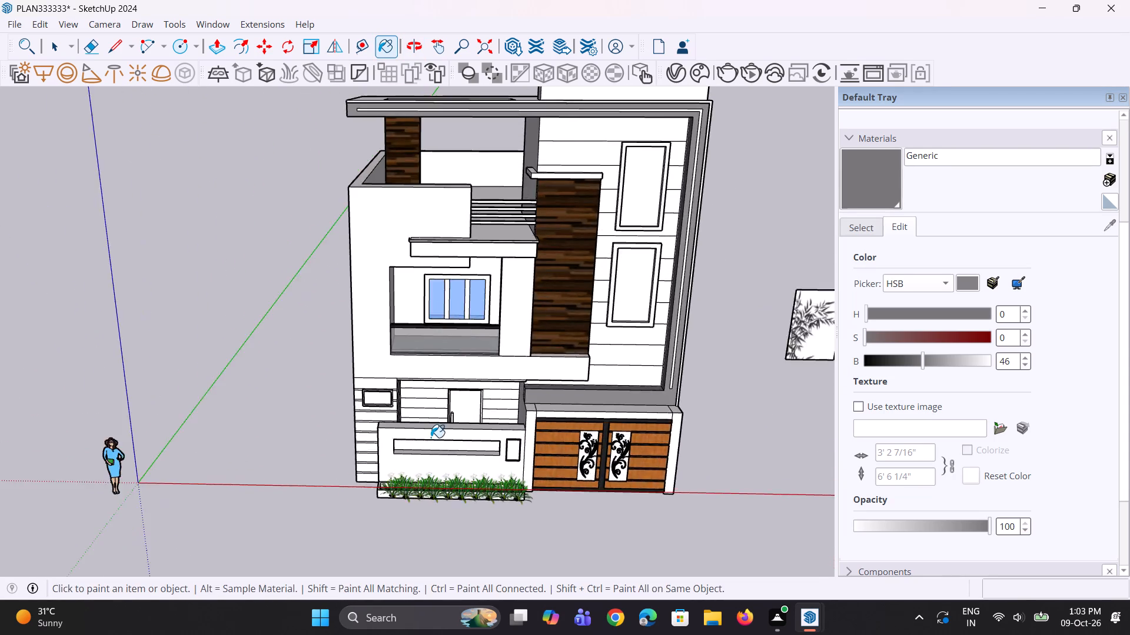
pyautogui.scroll(3, 431, 437)
pyautogui.click(444, 434)
pyautogui.moveTo(406, 487); pyautogui.dragTo(654, 429, button='middle')
pyautogui.scroll(2, 447, 470)
pyautogui.click(397, 470)
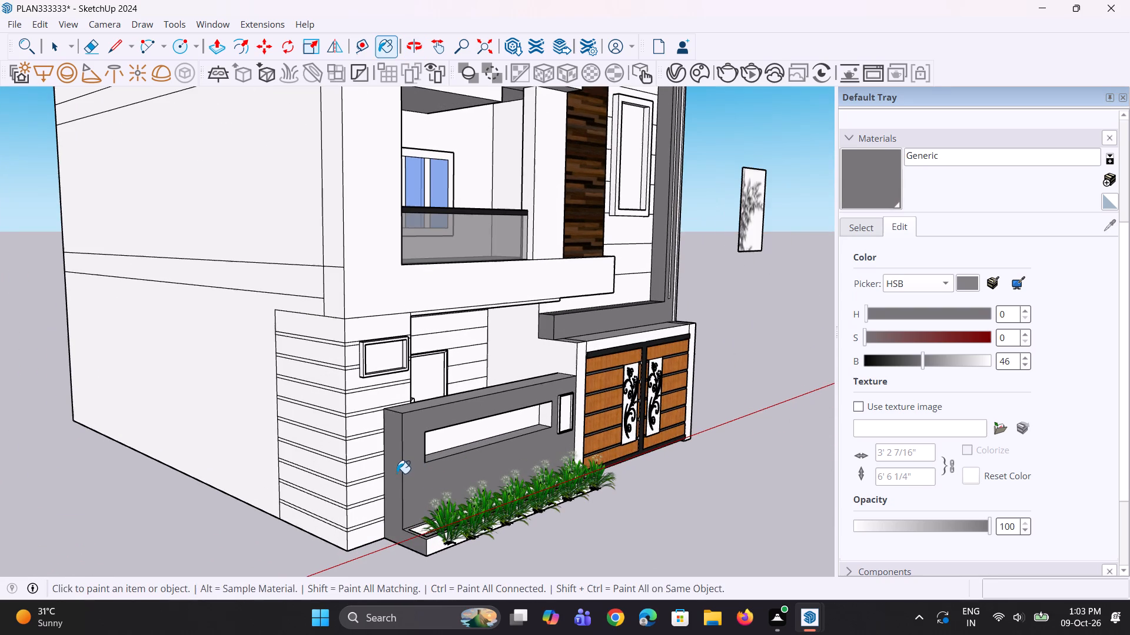
# Paint the planter box at the foot of the boundary wall and the wall's top face with Generic.
pyautogui.scroll(-3, 418, 481)
pyautogui.moveTo(428, 527); pyautogui.dragTo(418, 511, button='middle')
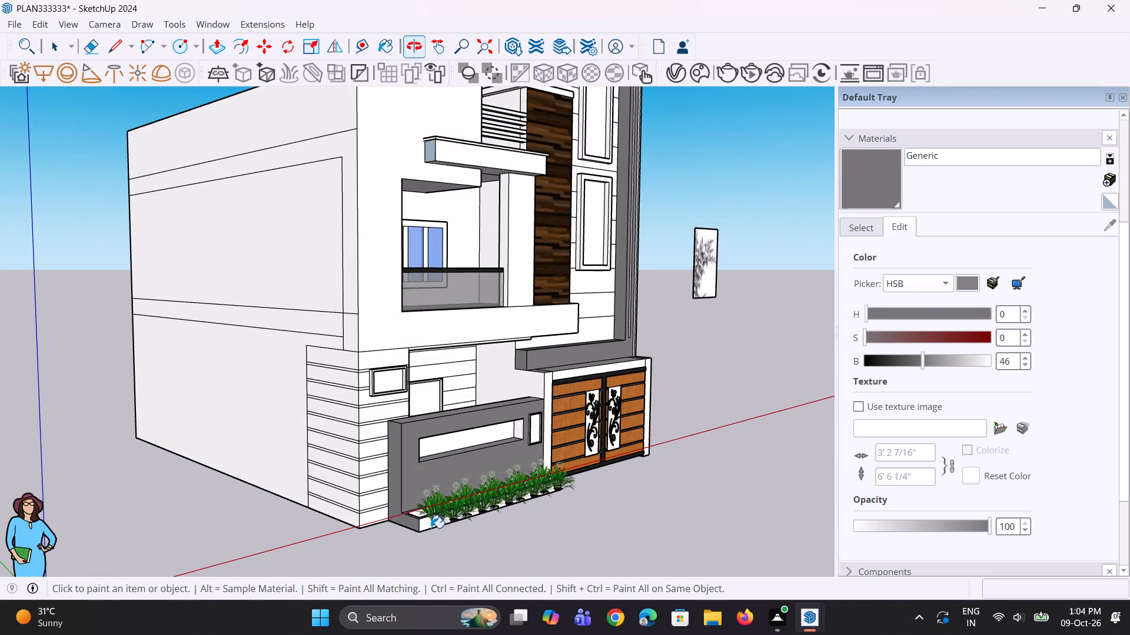
pyautogui.click(427, 526)
pyautogui.moveTo(451, 506); pyautogui.dragTo(367, 617, button='middle')
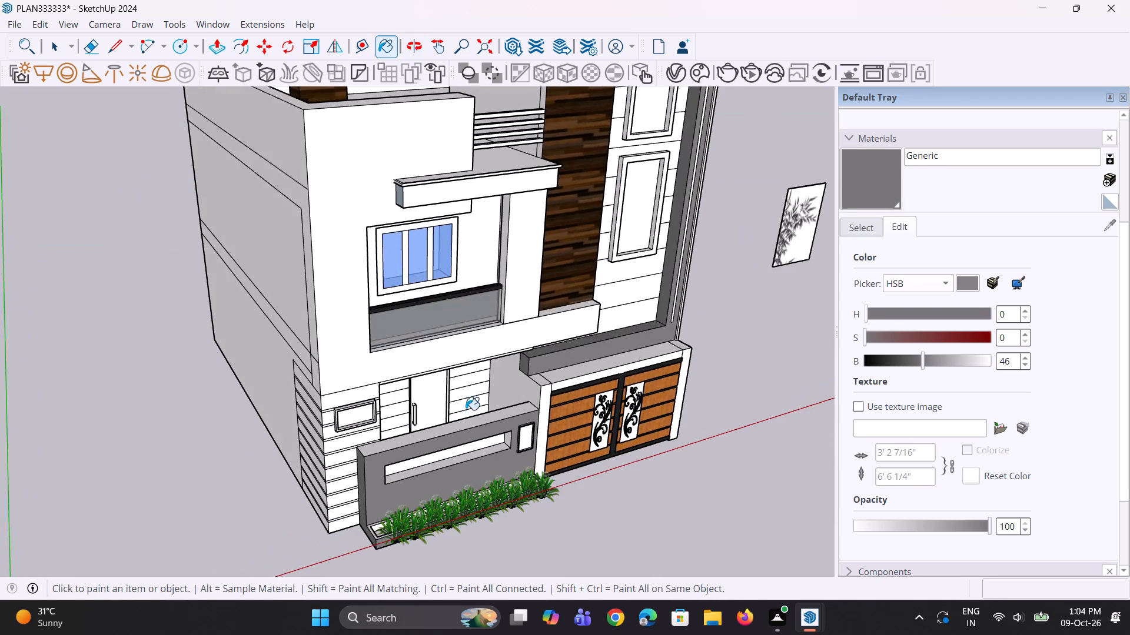
pyautogui.scroll(2, 467, 420)
pyautogui.click(469, 422)
# Paint the front face and the outer side away from the gate of the small boundary-wall frame with Generic.
pyautogui.moveTo(351, 447); pyautogui.dragTo(498, 453, button='middle')
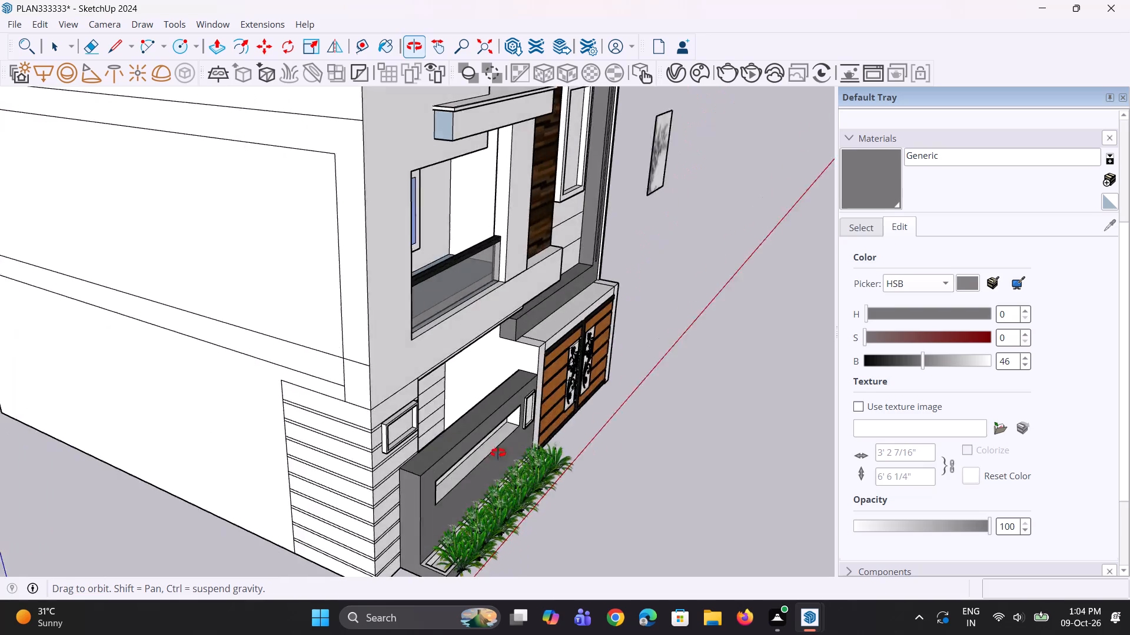
pyautogui.moveTo(498, 453); pyautogui.dragTo(394, 453, button='middle')
pyautogui.scroll(2, 399, 452)
pyautogui.moveTo(405, 466); pyautogui.dragTo(372, 412, button='middle')
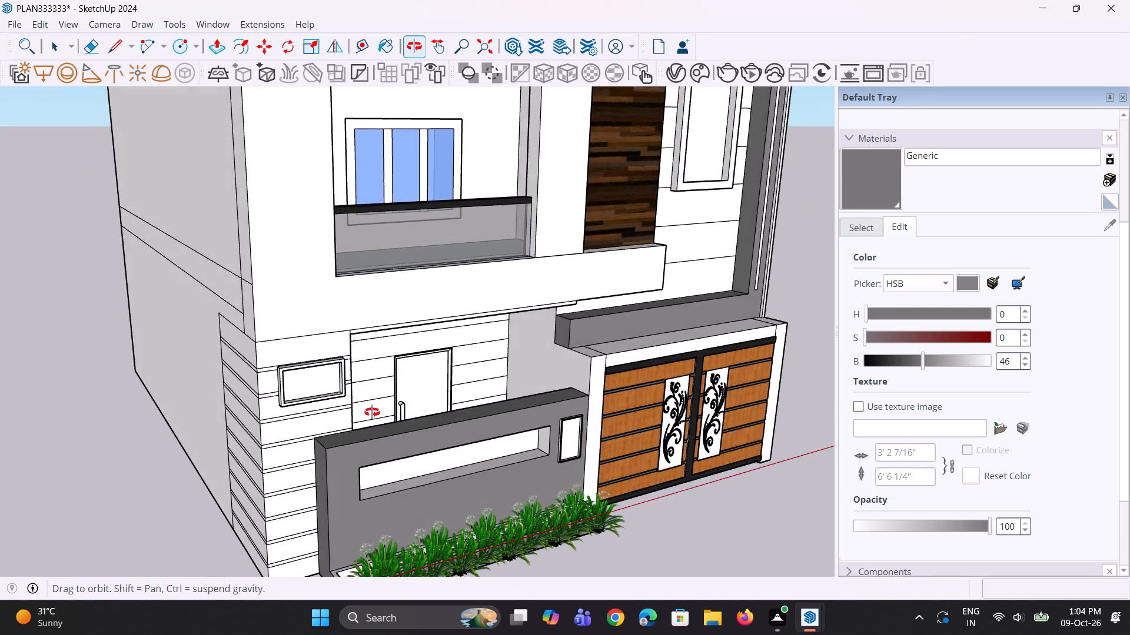
pyautogui.moveTo(372, 412); pyautogui.dragTo(371, 411, button='middle')
pyautogui.scroll(2, 529, 464)
pyautogui.moveTo(574, 473); pyautogui.dragTo(560, 440, button='middle')
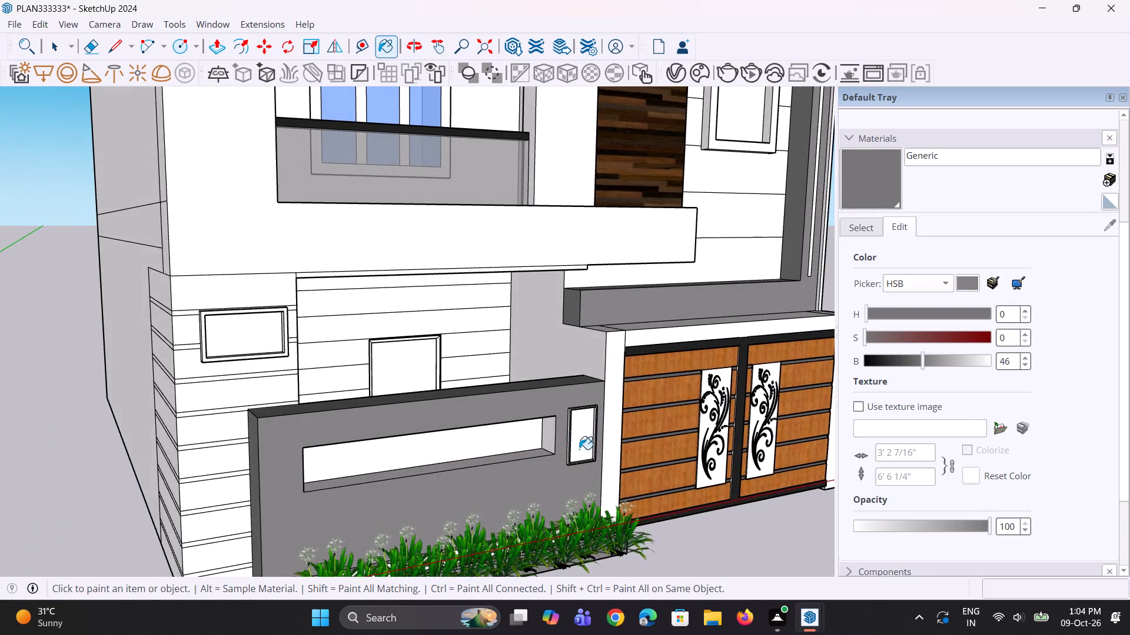
pyautogui.scroll(9, 590, 452)
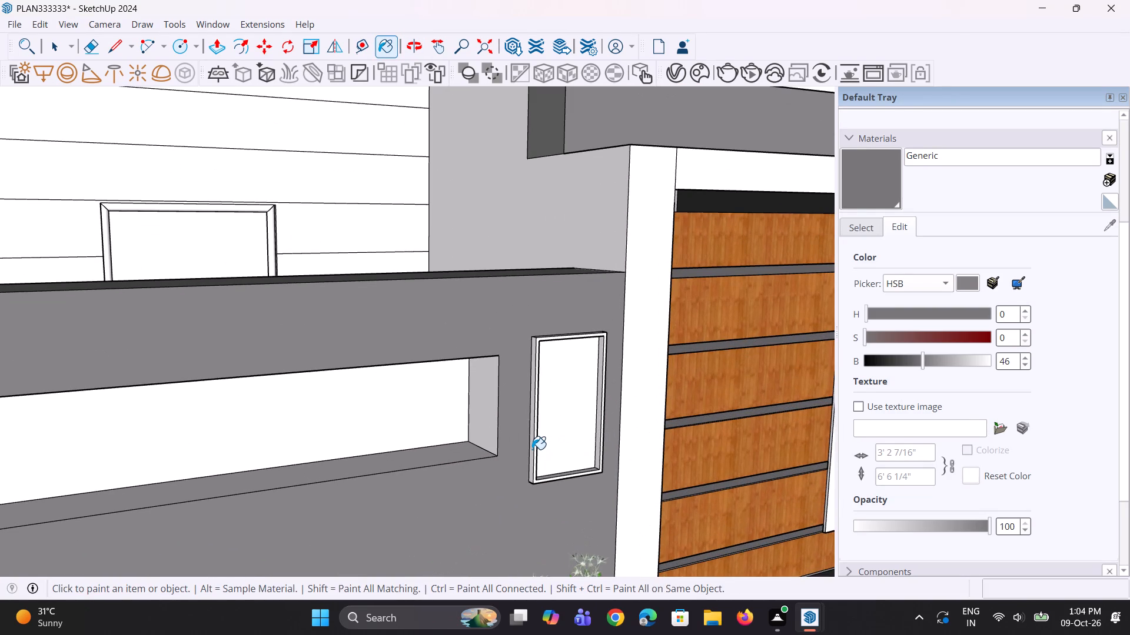
pyautogui.click(532, 449)
pyautogui.click(536, 452)
pyautogui.scroll(1, 531, 495)
pyautogui.moveTo(531, 495); pyautogui.dragTo(530, 493, button='middle')
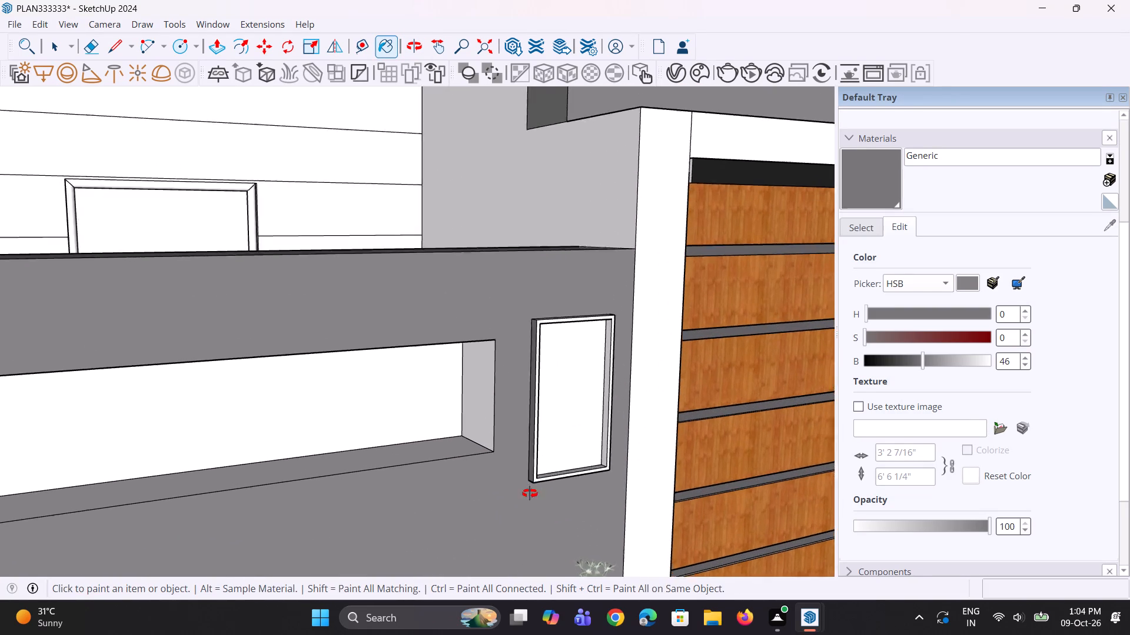
pyautogui.moveTo(530, 493); pyautogui.dragTo(404, 471, button='middle')
pyautogui.scroll(2, 434, 467)
pyautogui.click(438, 464)
pyautogui.click(434, 466)
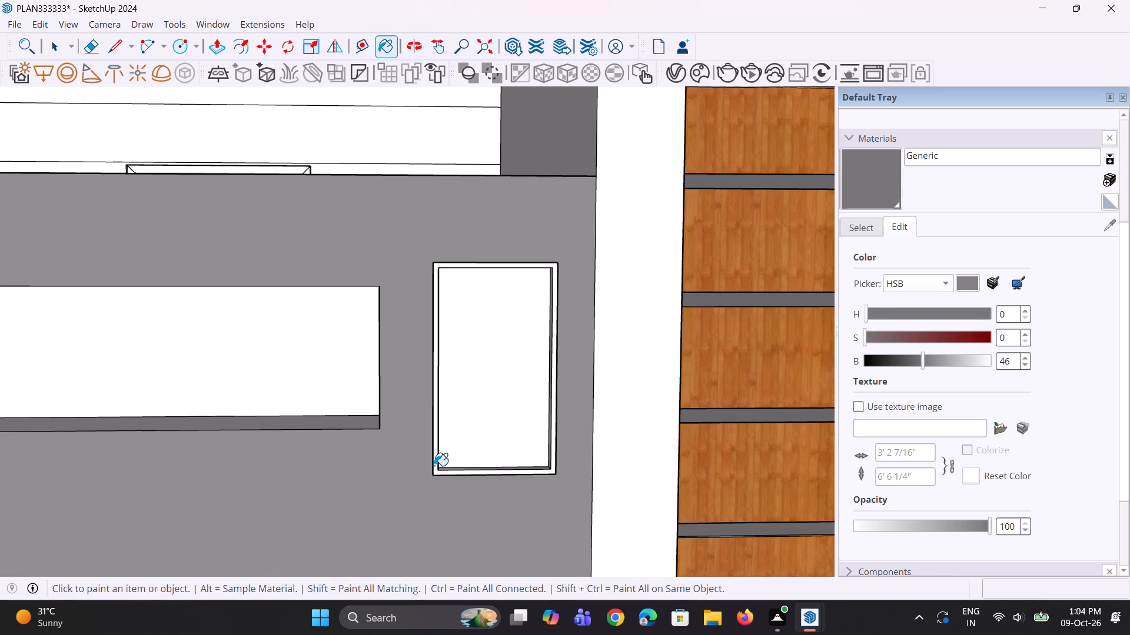
pyautogui.click(441, 471)
pyautogui.click(441, 474)
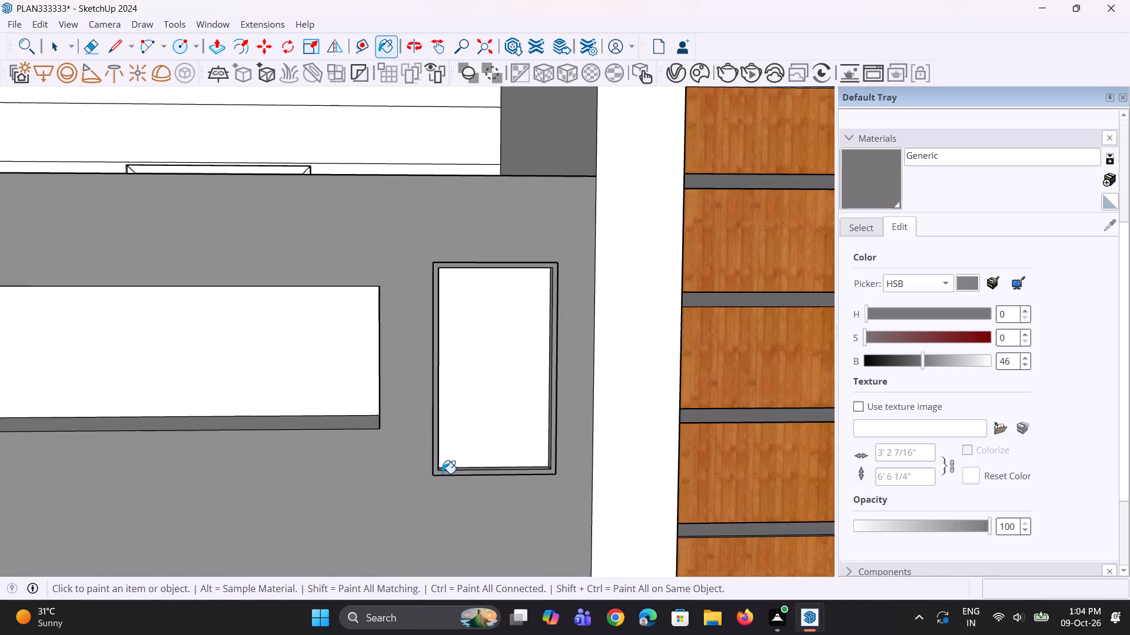
# Paint the inner side, bottom and top faces of the small frame on the boundary wall with Generic.
pyautogui.moveTo(457, 475); pyautogui.dragTo(509, 513, button='middle')
pyautogui.scroll(6, 589, 461)
pyautogui.click(589, 460)
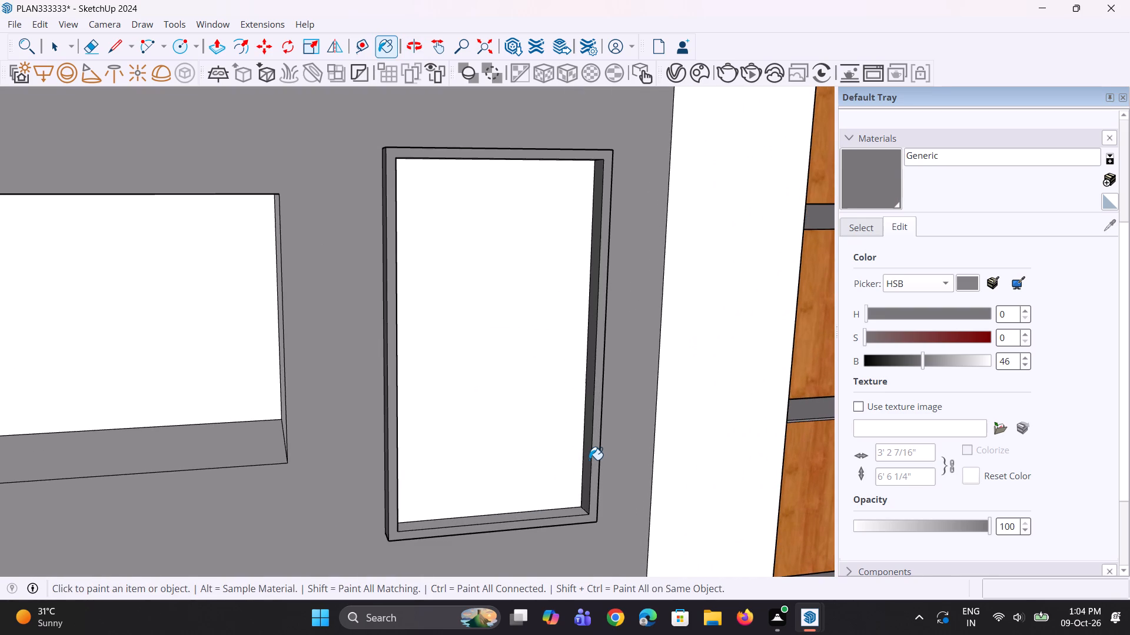
pyautogui.click(567, 511)
pyautogui.moveTo(544, 510); pyautogui.dragTo(400, 492, button='middle')
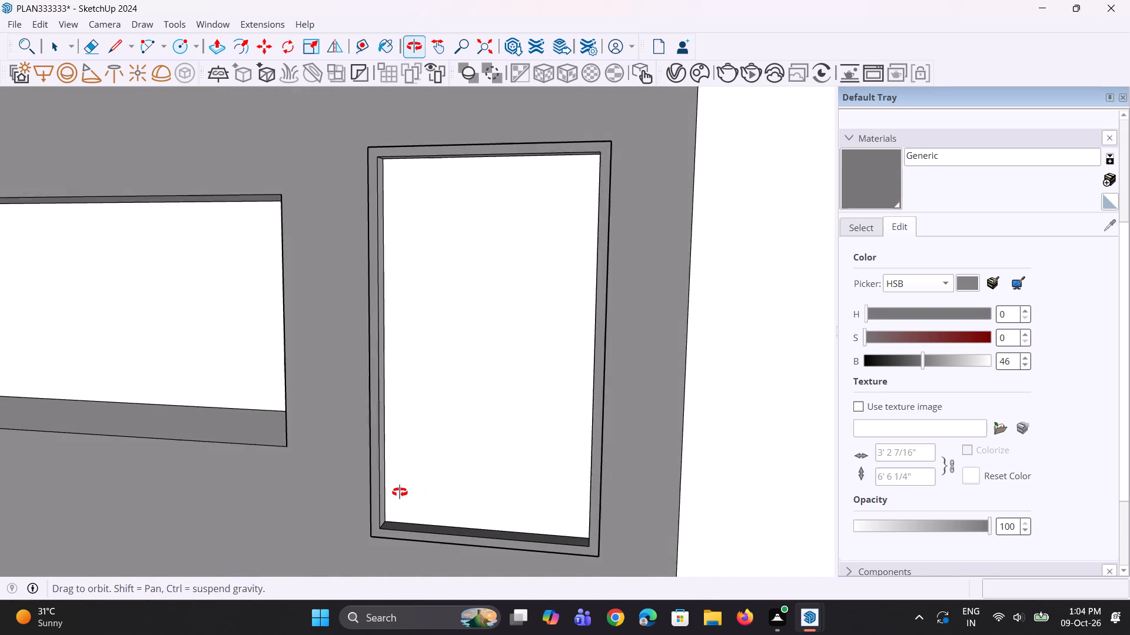
pyautogui.moveTo(400, 492); pyautogui.dragTo(397, 492, button='middle')
pyautogui.click(381, 480)
pyautogui.moveTo(404, 474); pyautogui.dragTo(482, 393, button='middle')
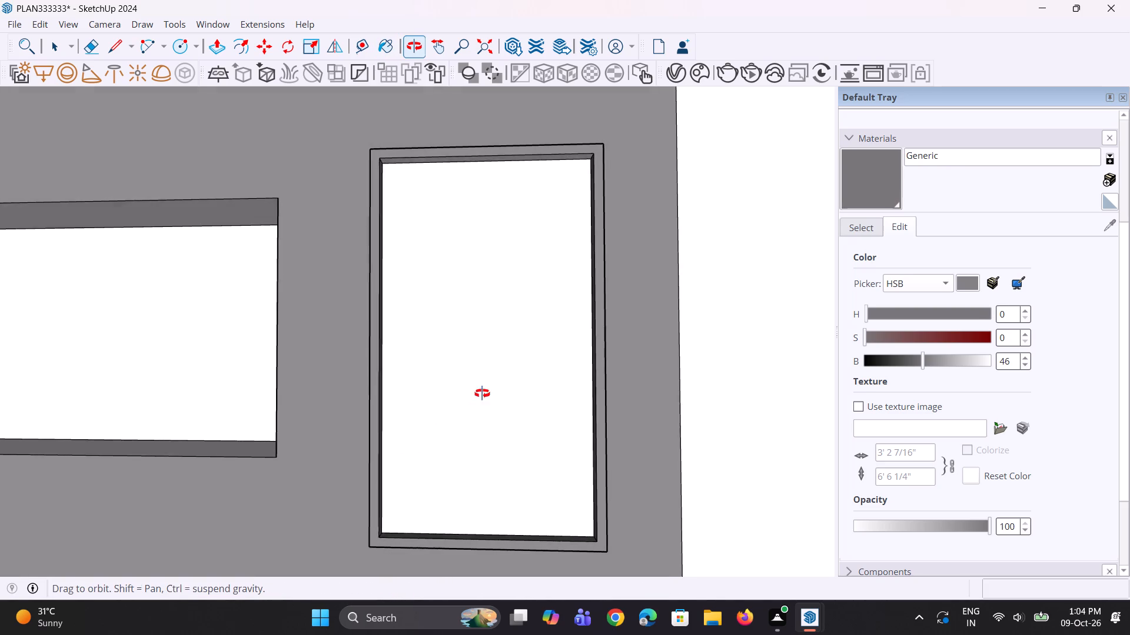
pyautogui.moveTo(482, 393); pyautogui.dragTo(486, 379, button='middle')
pyautogui.scroll(4, 578, 195)
pyautogui.click(583, 159)
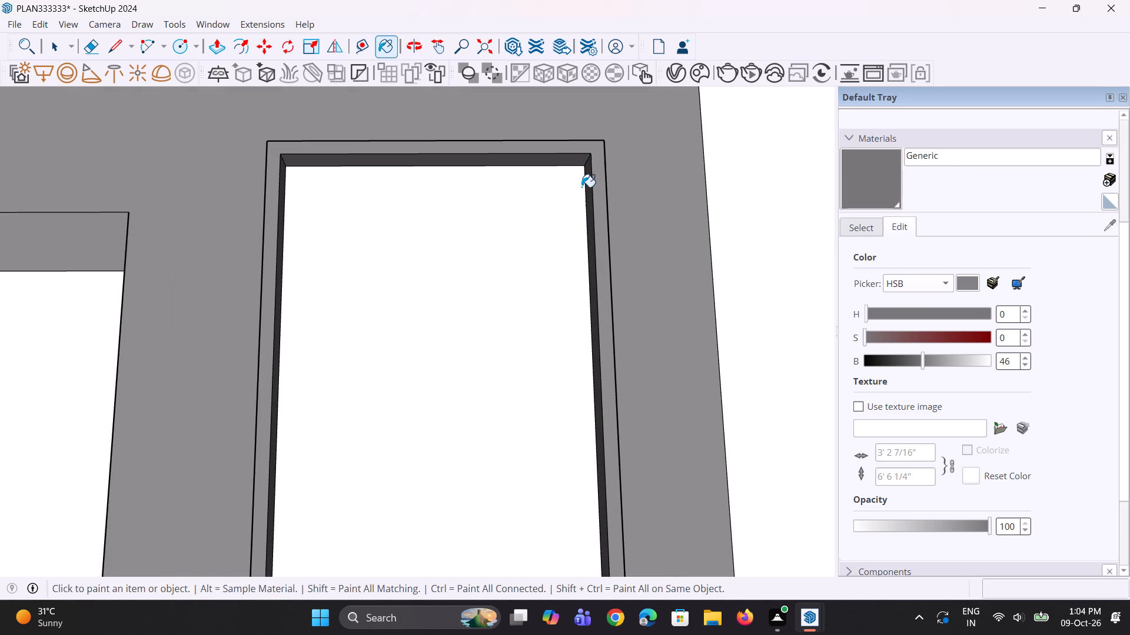
# Paint the small frame's remaining outer faces with Generic: the side towards the gate, the top and the underside.
pyautogui.scroll(-4, 583, 235)
pyautogui.moveTo(596, 248); pyautogui.dragTo(447, 355, button='middle')
pyautogui.scroll(-1, 596, 249)
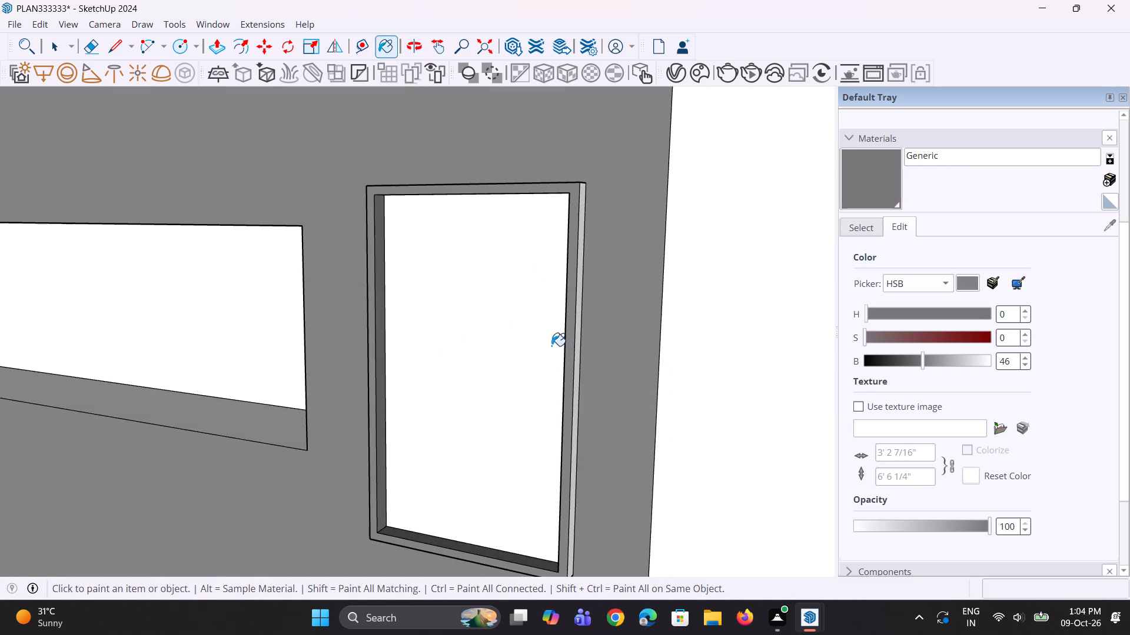
pyautogui.scroll(2, 570, 336)
pyautogui.click(581, 314)
pyautogui.scroll(-3, 564, 345)
pyautogui.moveTo(521, 239); pyautogui.dragTo(582, 412, button='middle')
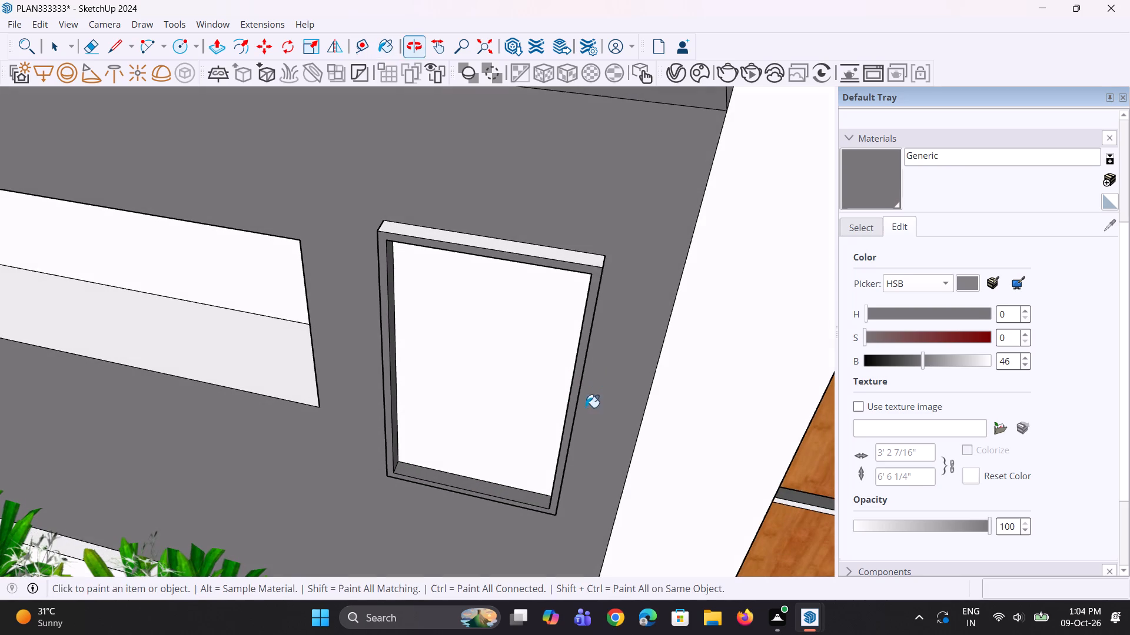
pyautogui.click(590, 255)
pyautogui.scroll(-4, 454, 391)
pyautogui.moveTo(378, 406); pyautogui.dragTo(623, 339, button='middle')
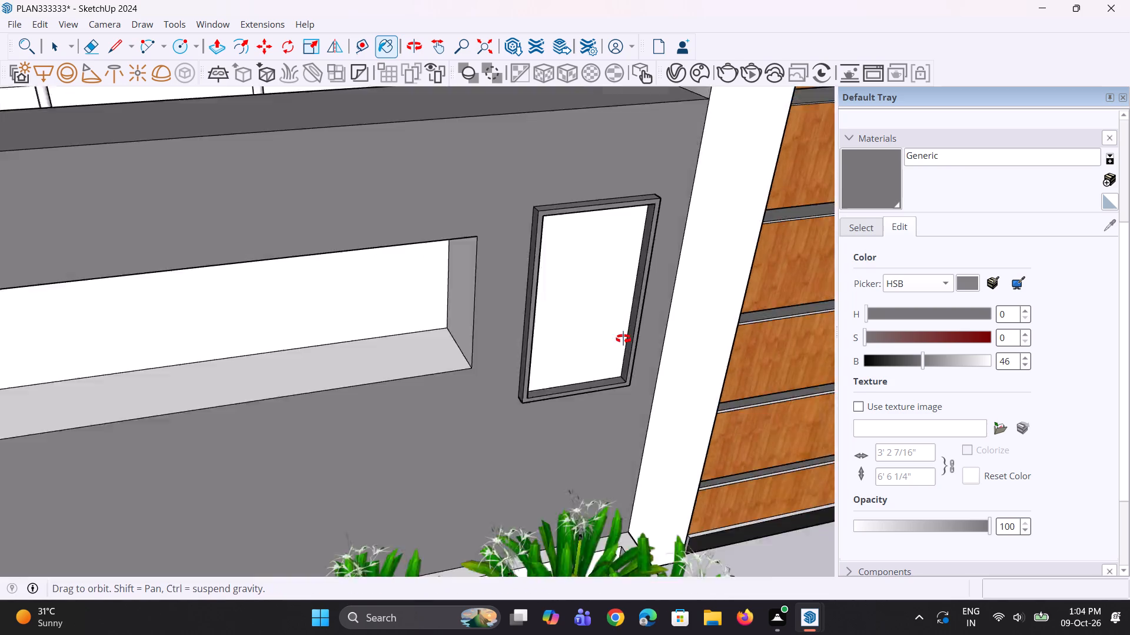
pyautogui.moveTo(623, 339); pyautogui.dragTo(610, 165, button='middle')
pyautogui.moveTo(589, 316); pyautogui.dragTo(583, 230, button='middle')
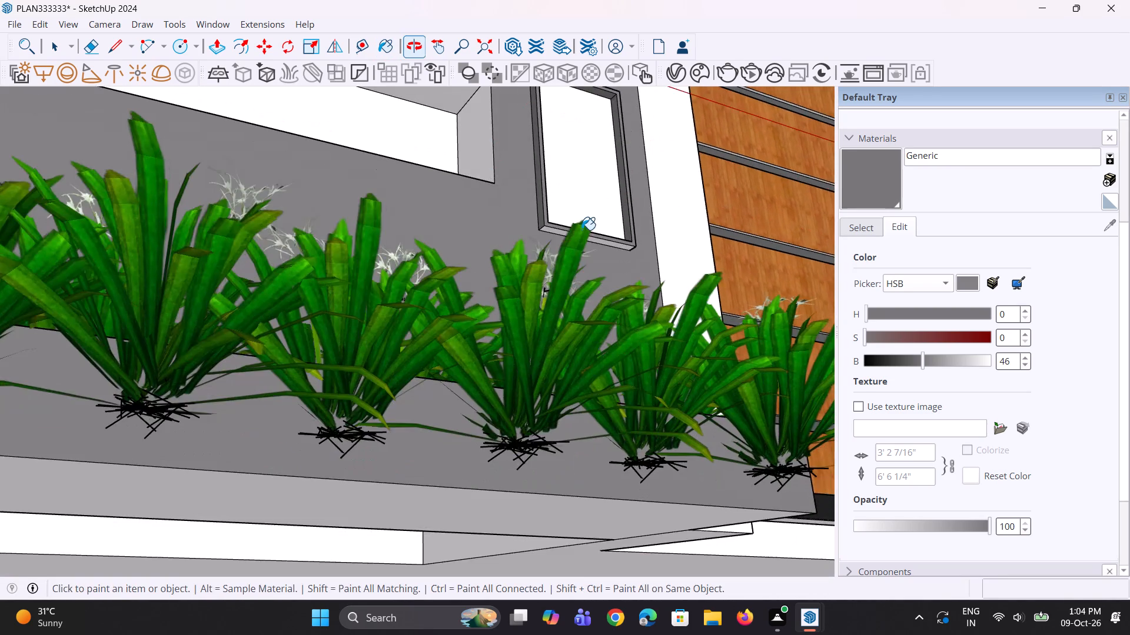
pyautogui.scroll(13, 581, 230)
pyautogui.click(613, 243)
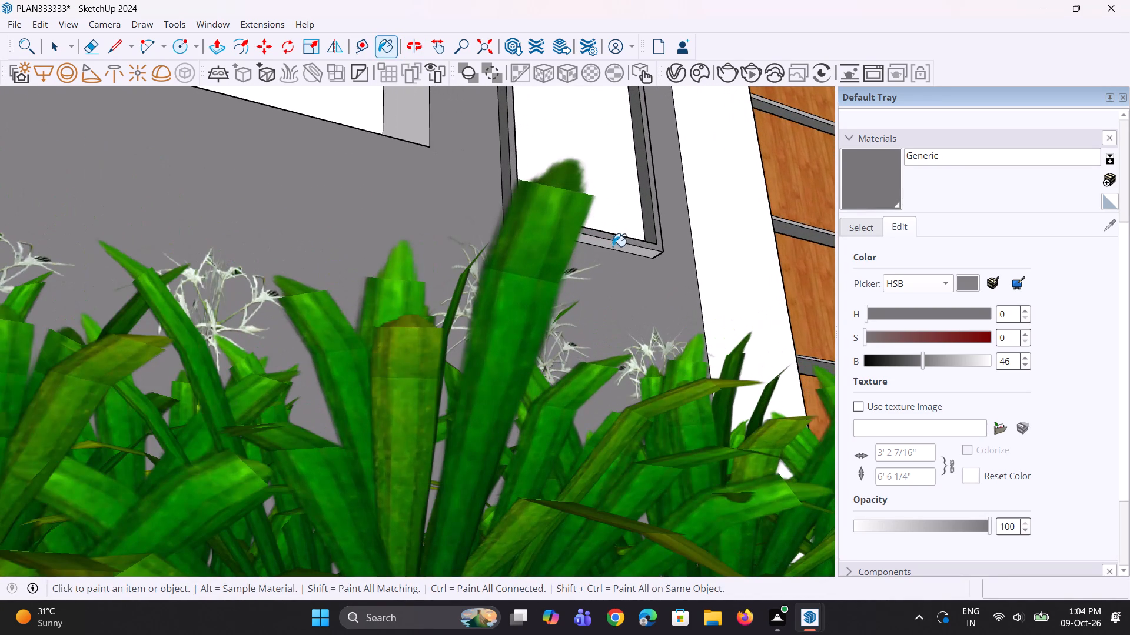
pyautogui.click(643, 253)
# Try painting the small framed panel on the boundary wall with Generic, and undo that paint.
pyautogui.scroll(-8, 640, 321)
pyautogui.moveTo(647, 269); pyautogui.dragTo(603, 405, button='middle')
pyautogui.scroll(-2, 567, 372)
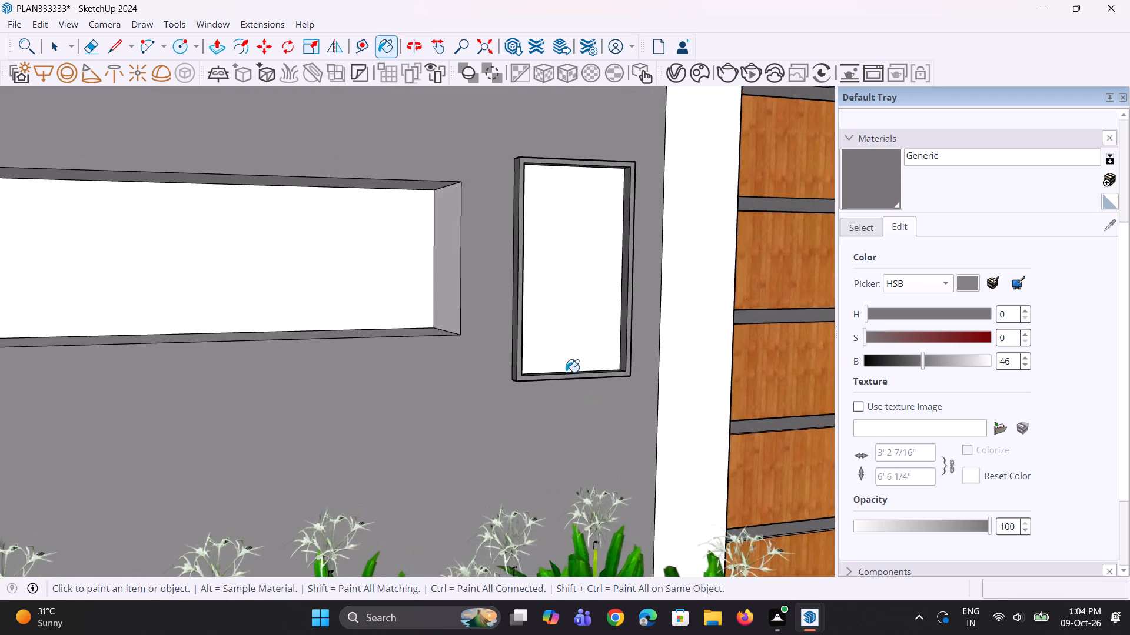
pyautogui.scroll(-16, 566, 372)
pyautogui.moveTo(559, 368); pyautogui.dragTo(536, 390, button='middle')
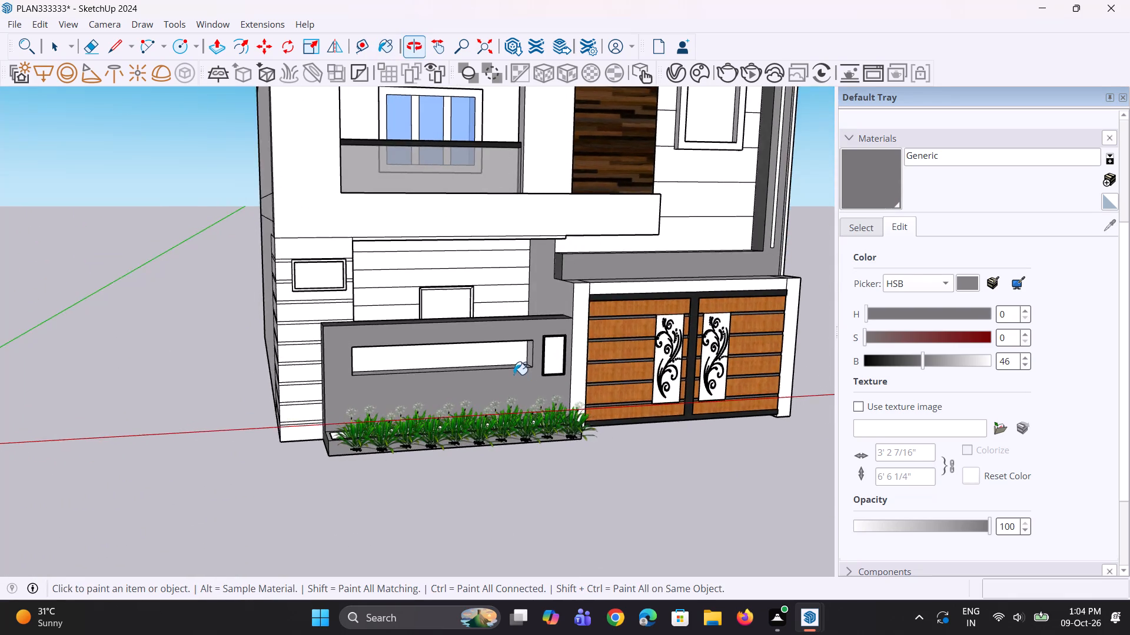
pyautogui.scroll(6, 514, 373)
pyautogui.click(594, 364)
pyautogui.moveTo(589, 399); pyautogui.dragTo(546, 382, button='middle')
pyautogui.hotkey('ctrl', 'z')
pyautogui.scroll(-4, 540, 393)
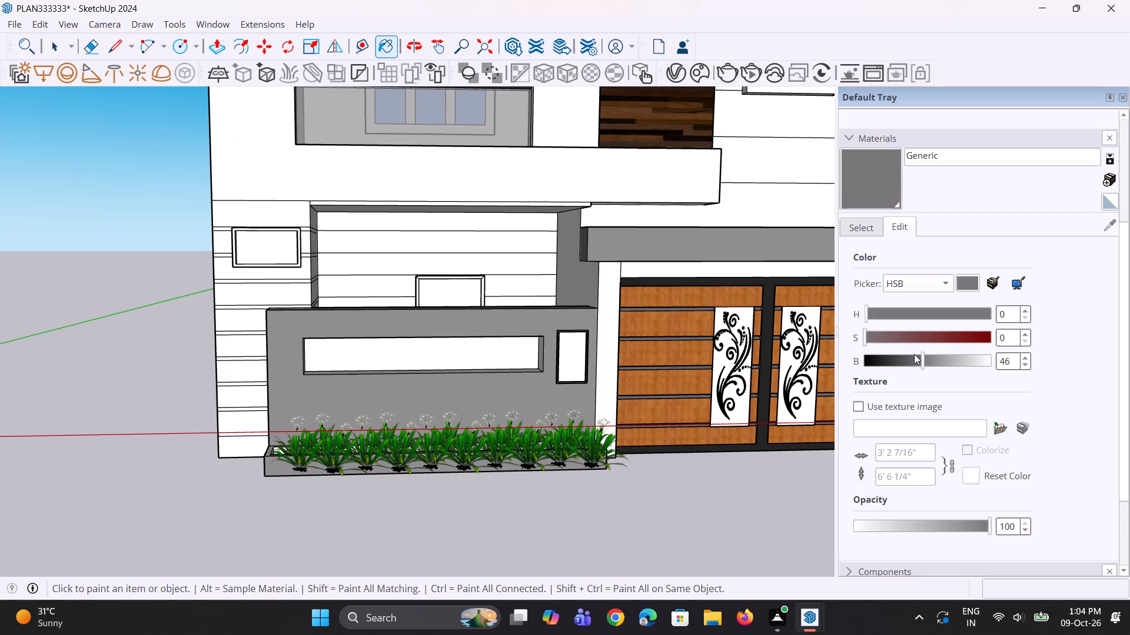
# Darken the Generic grey material to a brightness of 37.
pyautogui.moveTo(920, 365); pyautogui.dragTo(920, 366)
pyautogui.moveTo(920, 366); pyautogui.dragTo(914, 366)
pyautogui.moveTo(914, 366); pyautogui.dragTo(912, 366)
pyautogui.press('space')
pyautogui.press('space')
pyautogui.press('space')
# Create a new generic material in the V-Ray Asset Editor.
pyautogui.scroll(-9, 601, 459)
pyautogui.moveTo(523, 477); pyautogui.dragTo(507, 454, button='middle')
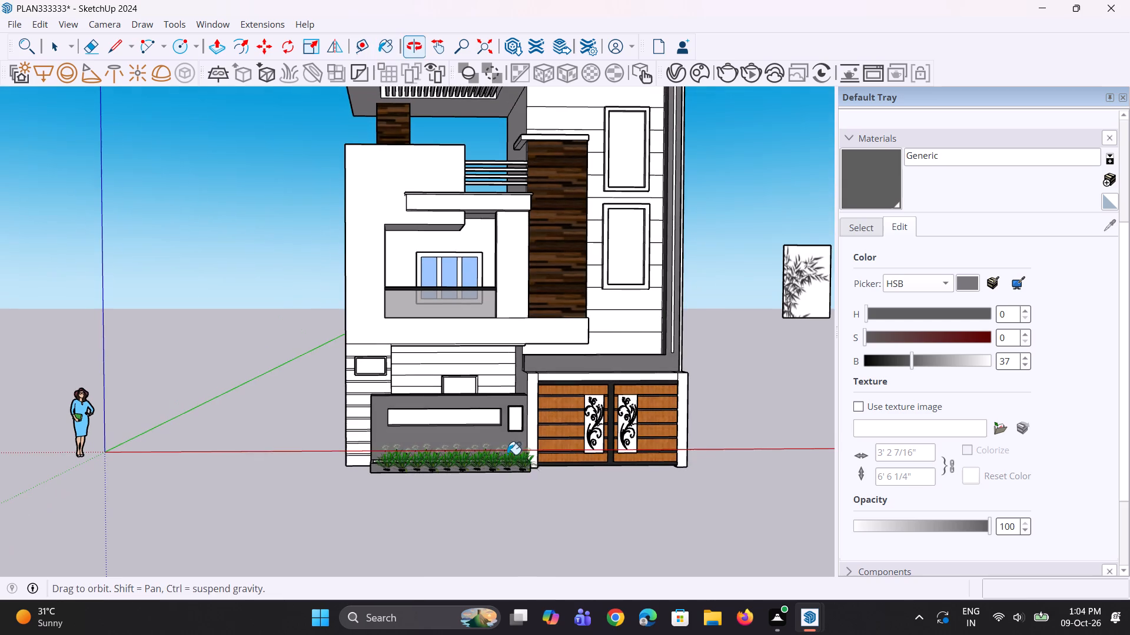
pyautogui.press('space')
pyautogui.press('space')
pyautogui.press('space')
pyautogui.moveTo(672, 60); pyautogui.dragTo(674, 73)
pyautogui.click(677, 81)
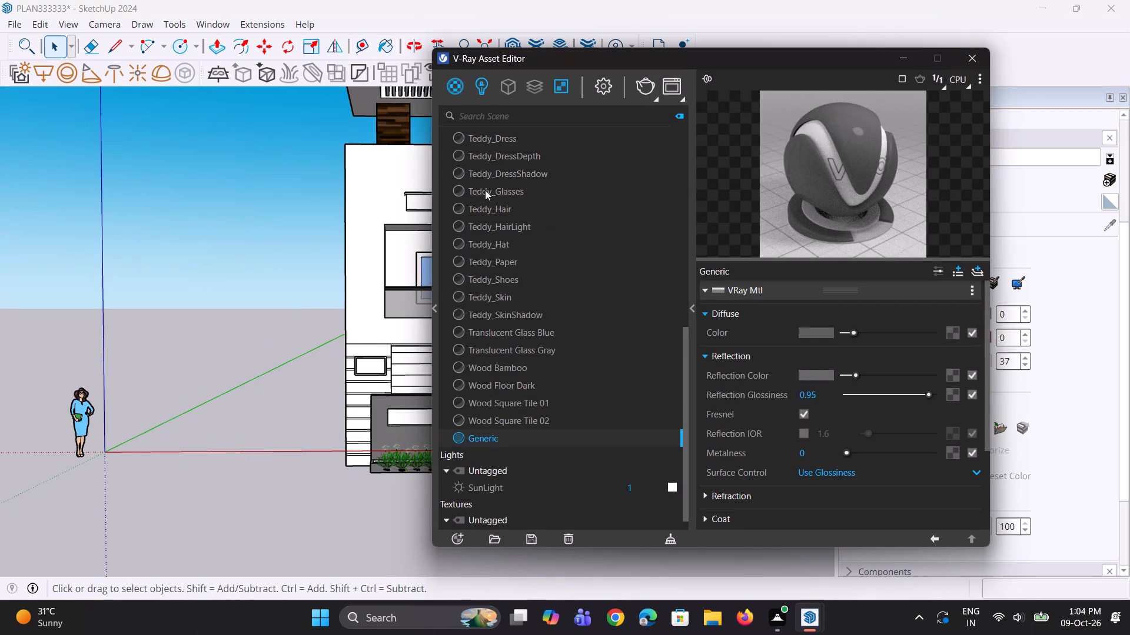
pyautogui.rightClick(454, 85)
pyautogui.click(478, 114)
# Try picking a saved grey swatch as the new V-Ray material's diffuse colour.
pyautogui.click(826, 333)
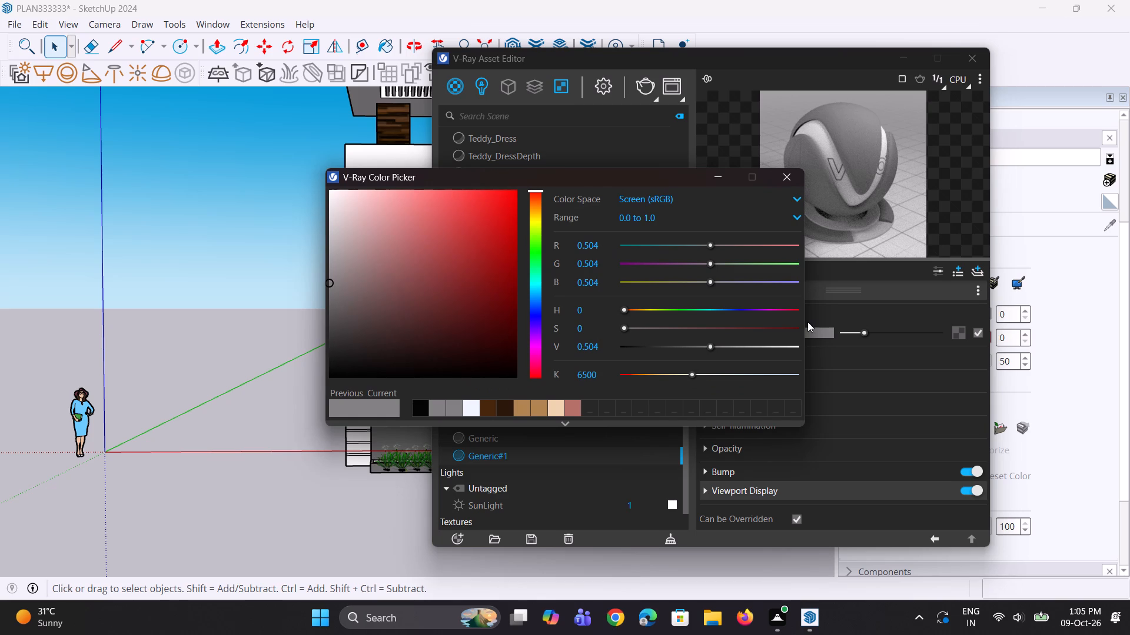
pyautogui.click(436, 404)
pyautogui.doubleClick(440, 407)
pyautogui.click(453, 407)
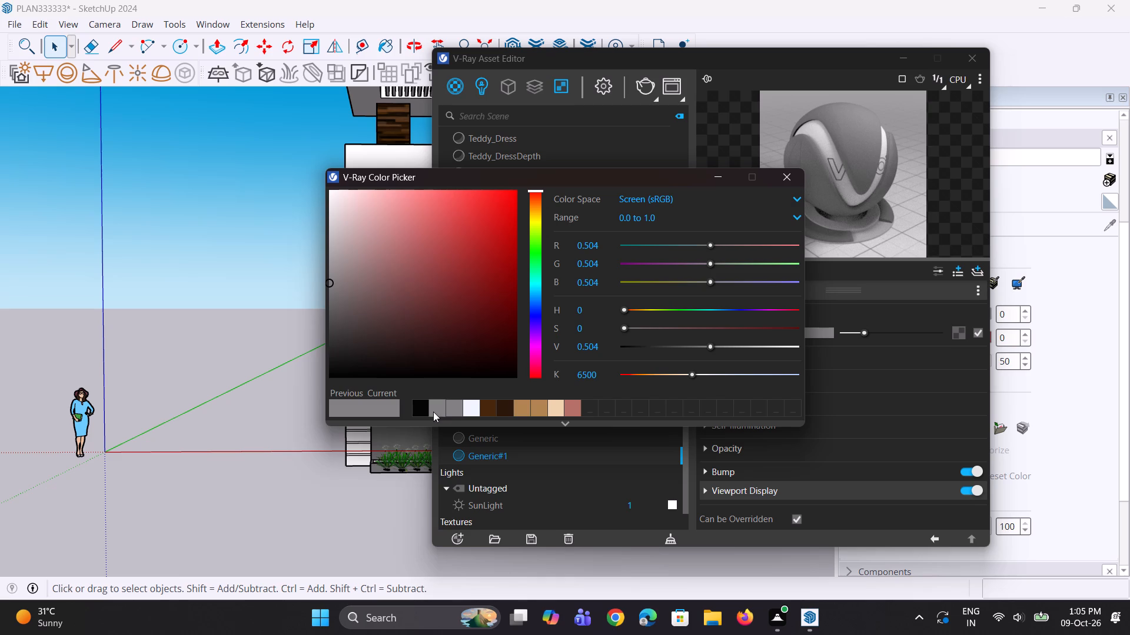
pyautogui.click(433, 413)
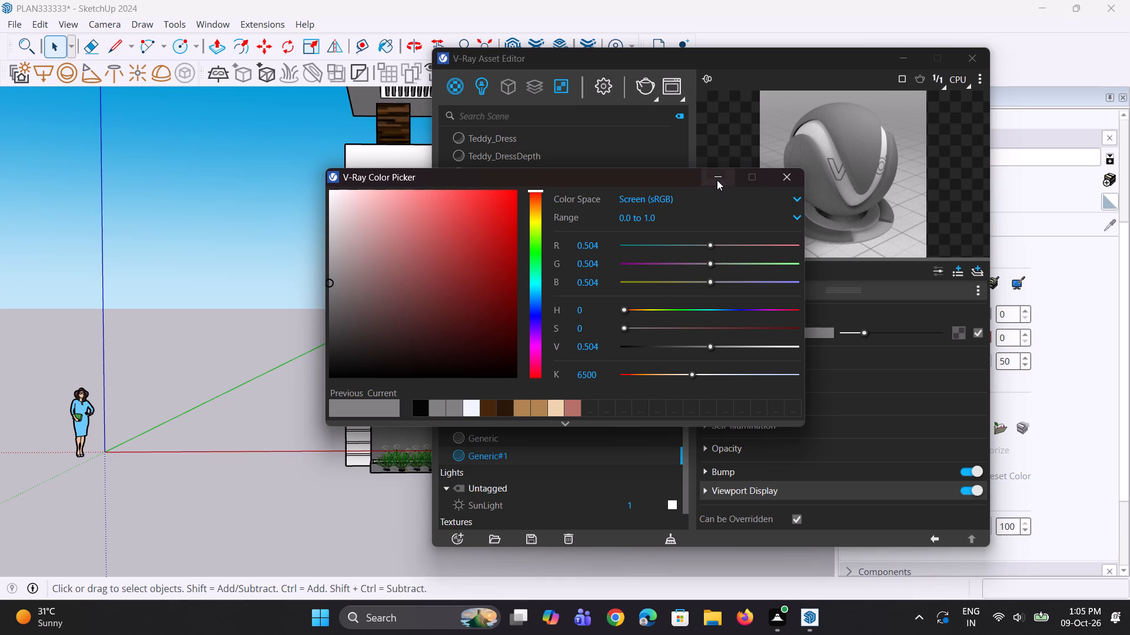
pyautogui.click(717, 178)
# Lighten the new material's diffuse colour to a light grey with a brightness of 71.
pyautogui.scroll(2, 858, 330)
pyautogui.moveTo(865, 332); pyautogui.dragTo(865, 332)
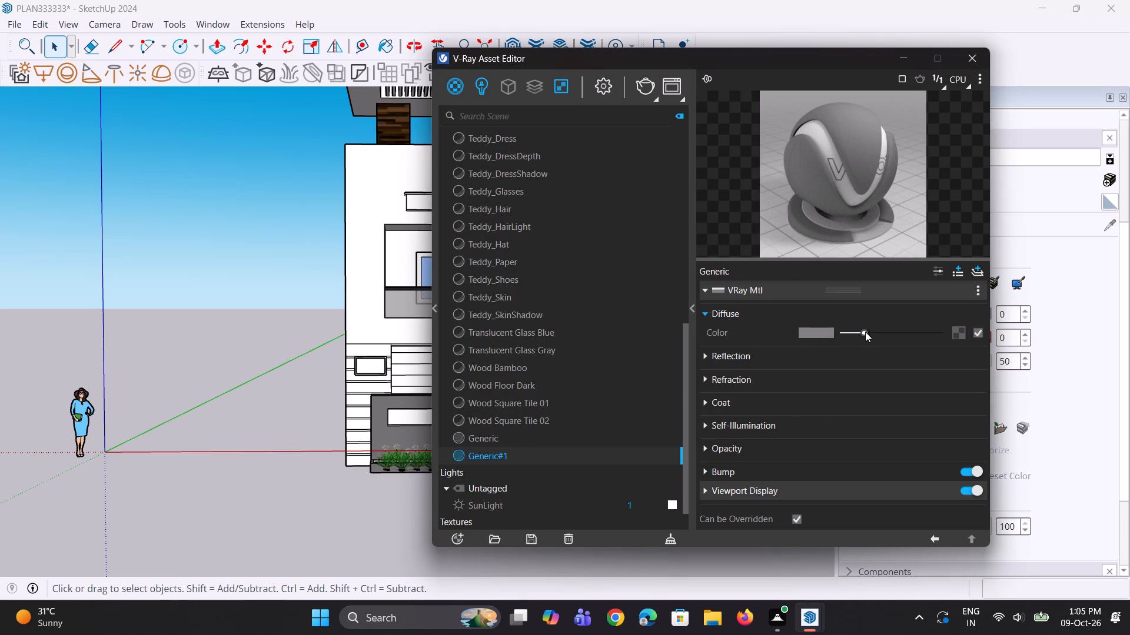
pyautogui.moveTo(865, 332); pyautogui.dragTo(876, 333)
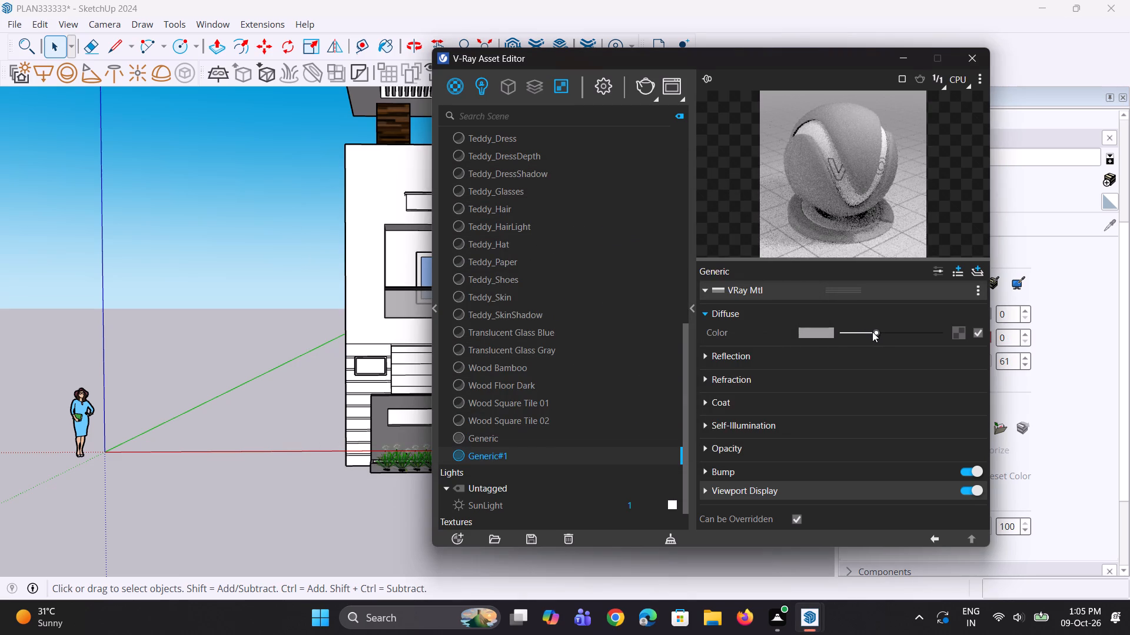
pyautogui.moveTo(876, 329); pyautogui.dragTo(889, 334)
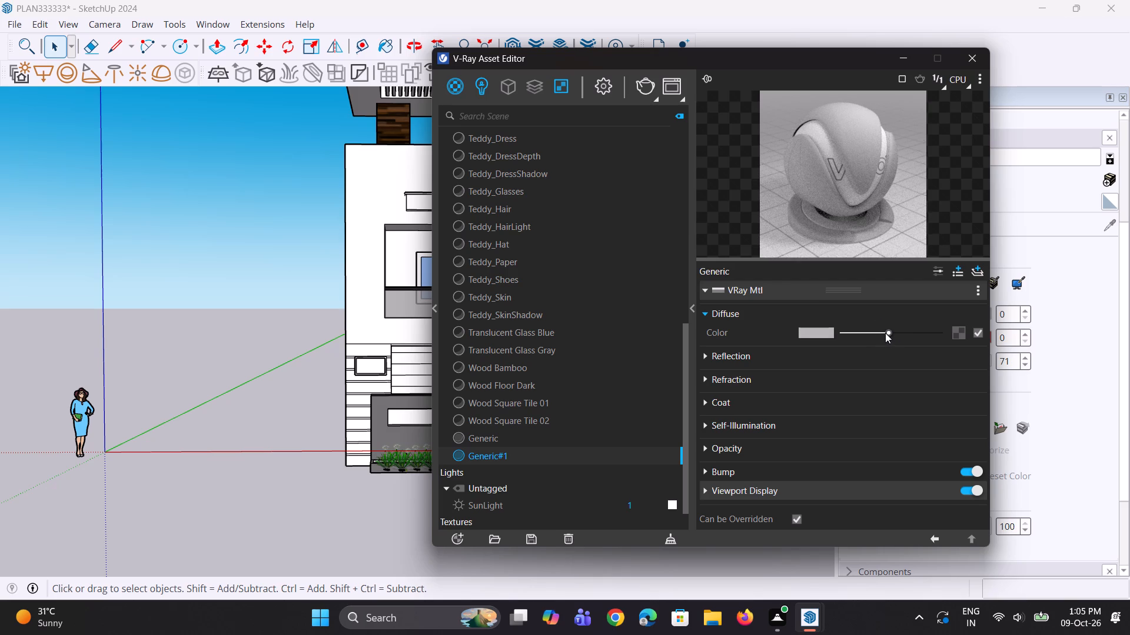
pyautogui.click(886, 332)
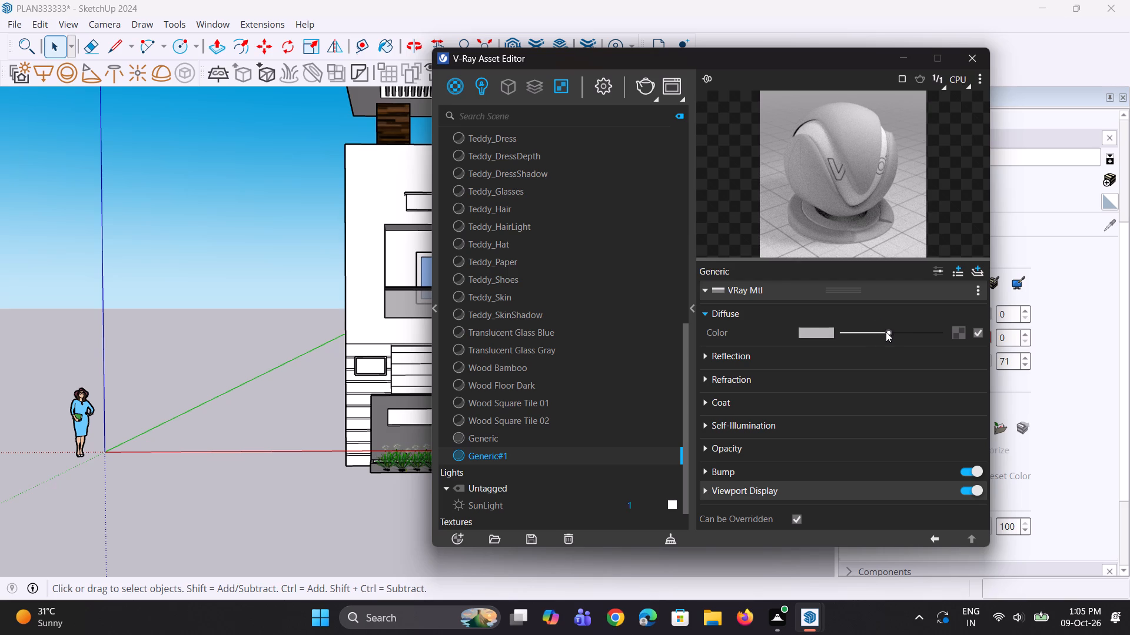
pyautogui.click(889, 333)
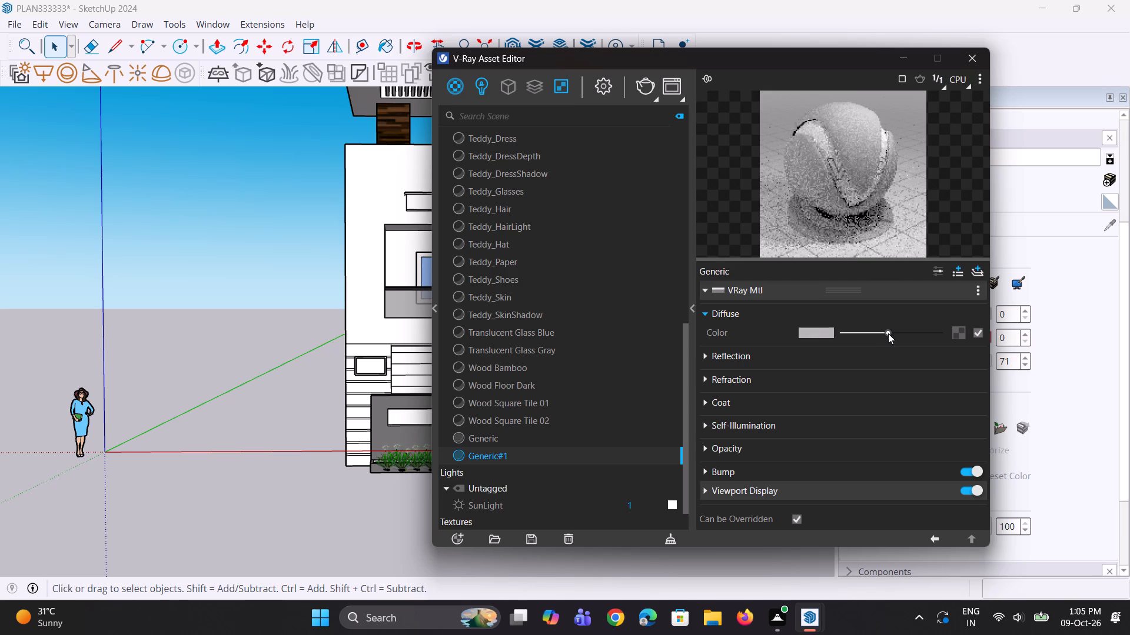
# Give the new material a mid-grey reflection colour and a reflection glossiness of 0.95, and put the editor away.
pyautogui.click(756, 350)
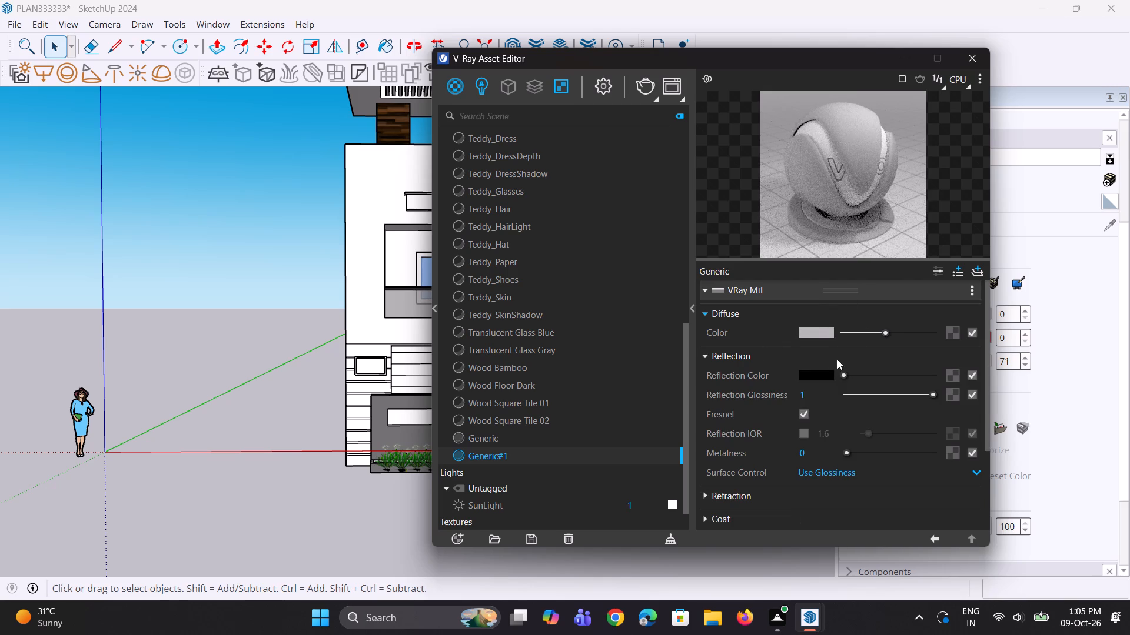
pyautogui.moveTo(843, 372); pyautogui.dragTo(852, 376)
pyautogui.moveTo(826, 396); pyautogui.dragTo(790, 395)
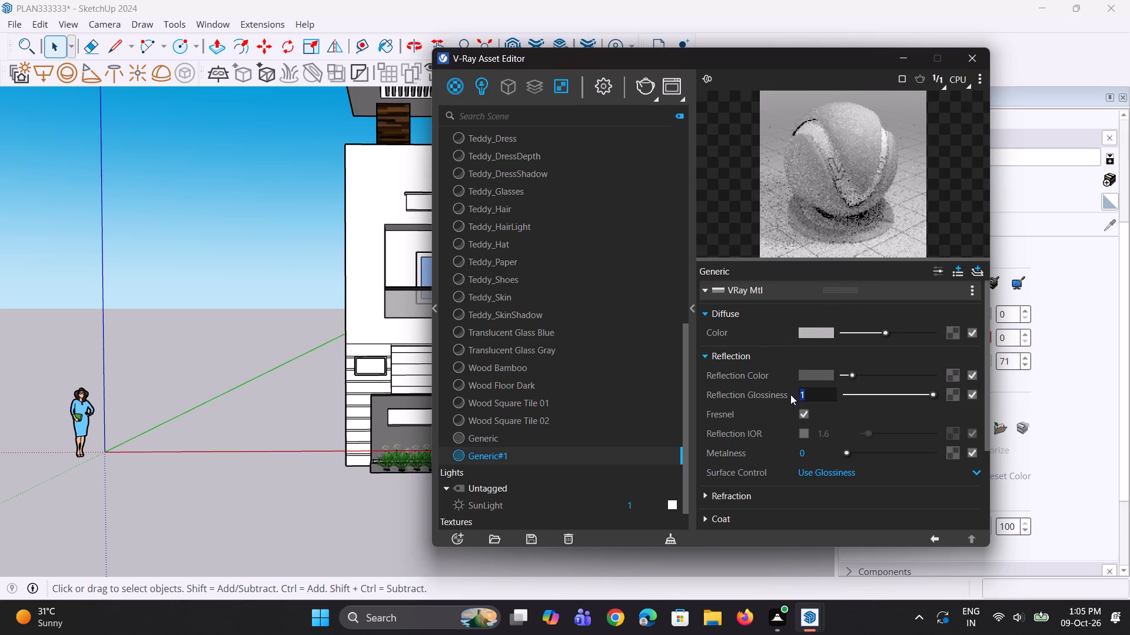
pyautogui.moveTo(790, 395); pyautogui.dragTo(777, 396)
pyautogui.write('0.95')
pyautogui.press('Return')
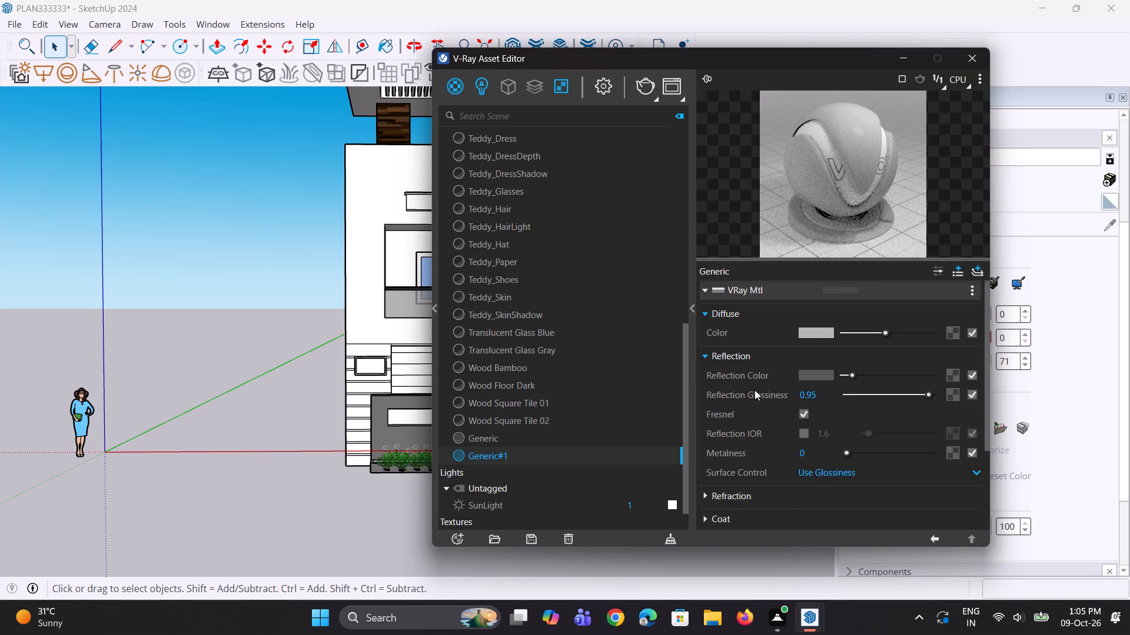
pyautogui.click(852, 377)
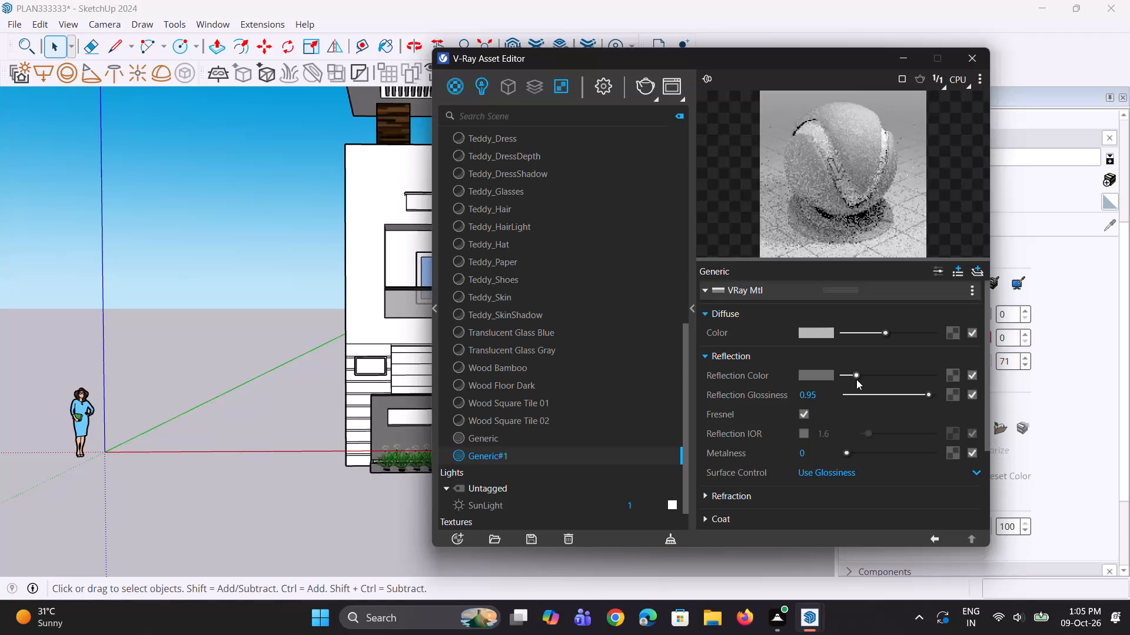
pyautogui.click(858, 230)
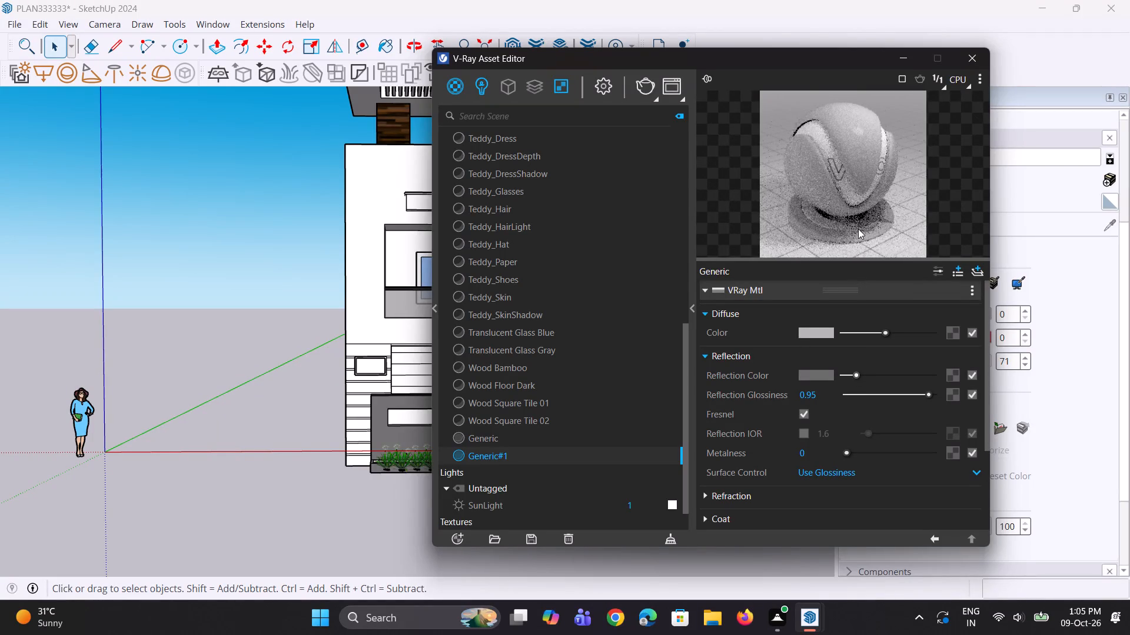
pyautogui.click(858, 226)
pyautogui.click(907, 58)
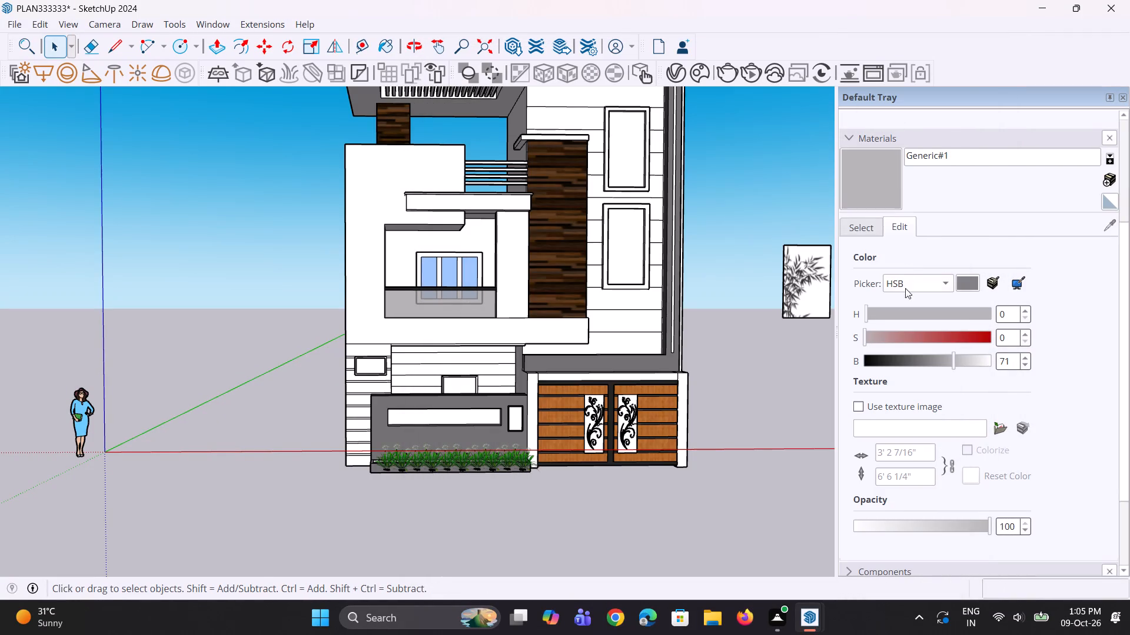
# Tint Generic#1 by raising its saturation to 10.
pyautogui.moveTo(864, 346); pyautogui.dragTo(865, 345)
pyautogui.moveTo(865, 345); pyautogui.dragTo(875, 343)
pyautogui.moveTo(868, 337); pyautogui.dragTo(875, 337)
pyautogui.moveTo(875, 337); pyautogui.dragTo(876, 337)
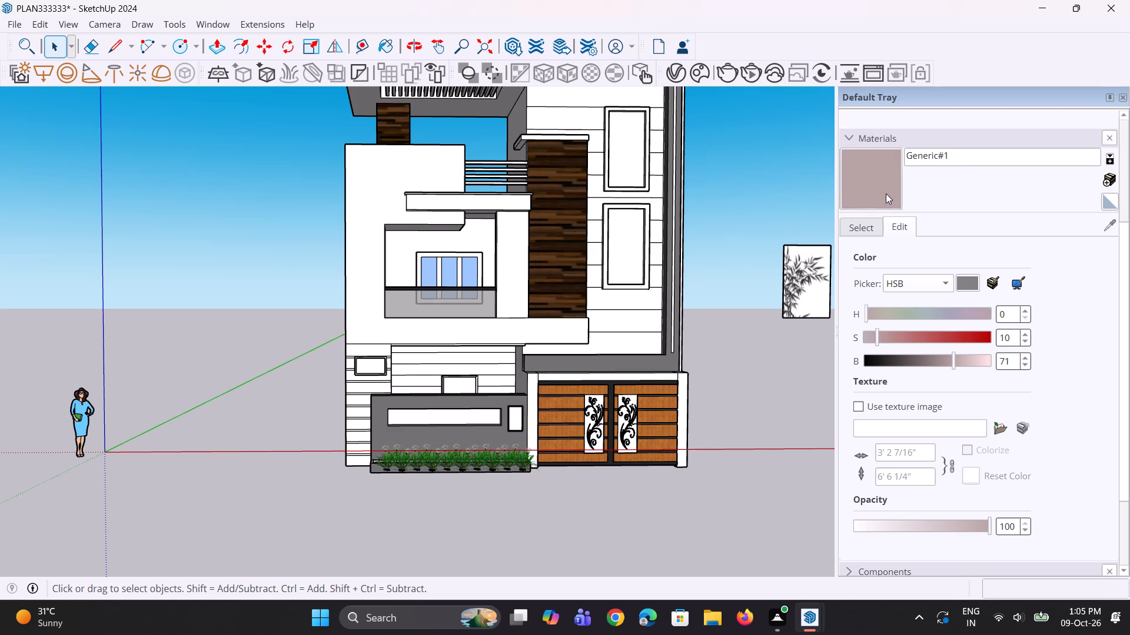
# Paint the lowest grooved wall strips above the gate, up to the lower framed panel's outer side, with Generic#1.
pyautogui.click(886, 194)
pyautogui.scroll(2, 644, 345)
pyautogui.click(644, 336)
pyautogui.click(643, 324)
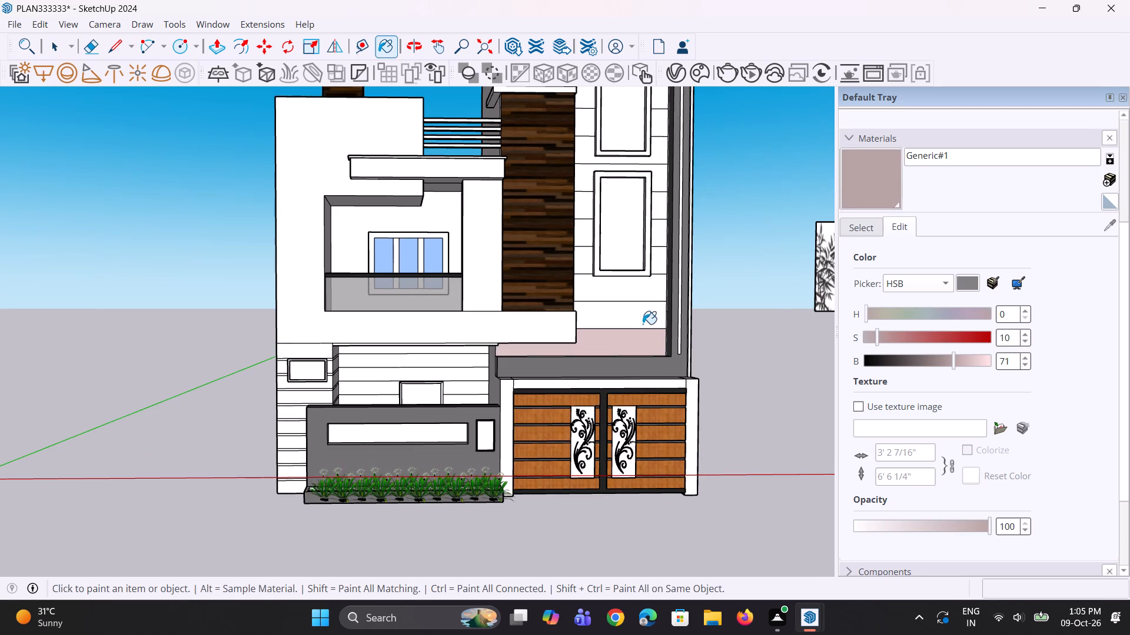
pyautogui.click(656, 298)
pyautogui.click(663, 267)
pyautogui.click(661, 247)
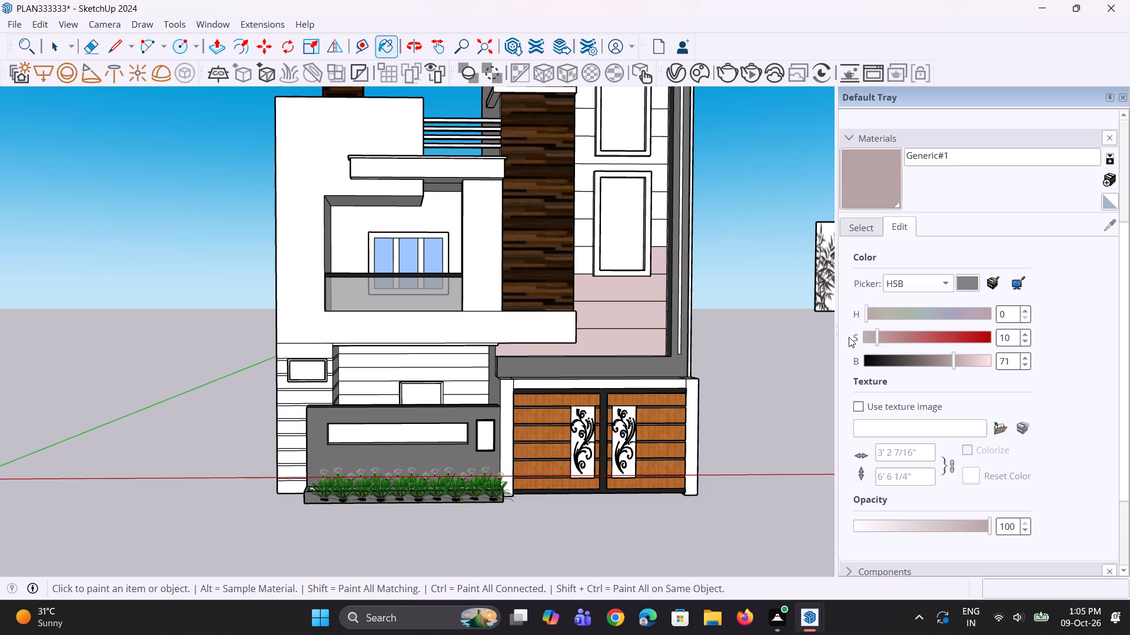
# Set Generic#1's saturation to 6.
pyautogui.moveTo(873, 339); pyautogui.dragTo(869, 339)
pyautogui.moveTo(869, 339); pyautogui.dragTo(868, 339)
pyautogui.click(870, 339)
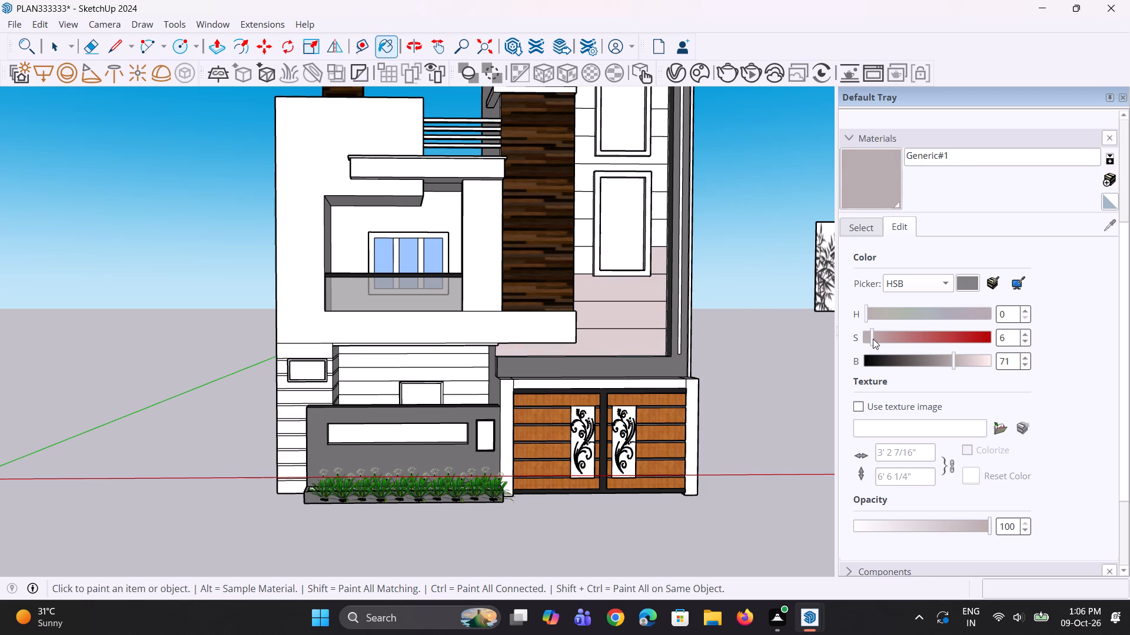
# Paint the remaining wall strips on both sides of the lower framed panel and between the two panels with Generic#1.
pyautogui.scroll(-3, 666, 408)
pyautogui.scroll(2, 659, 276)
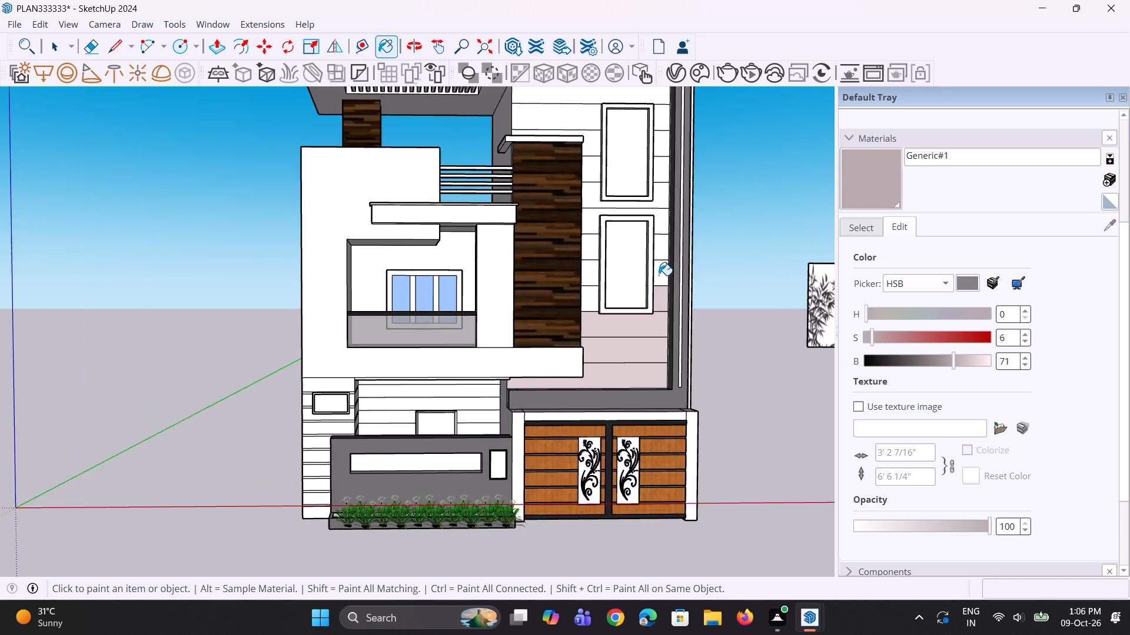
pyautogui.scroll(2, 659, 275)
pyautogui.click(661, 275)
pyautogui.click(580, 309)
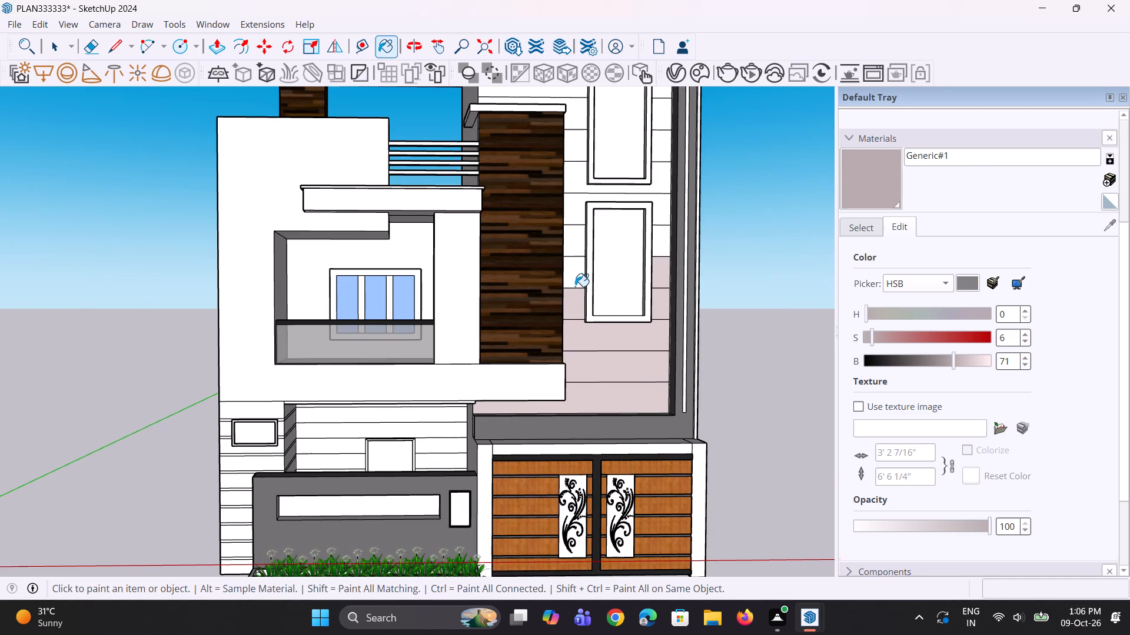
pyautogui.click(576, 285)
pyautogui.click(579, 258)
pyautogui.click(578, 244)
pyautogui.click(577, 226)
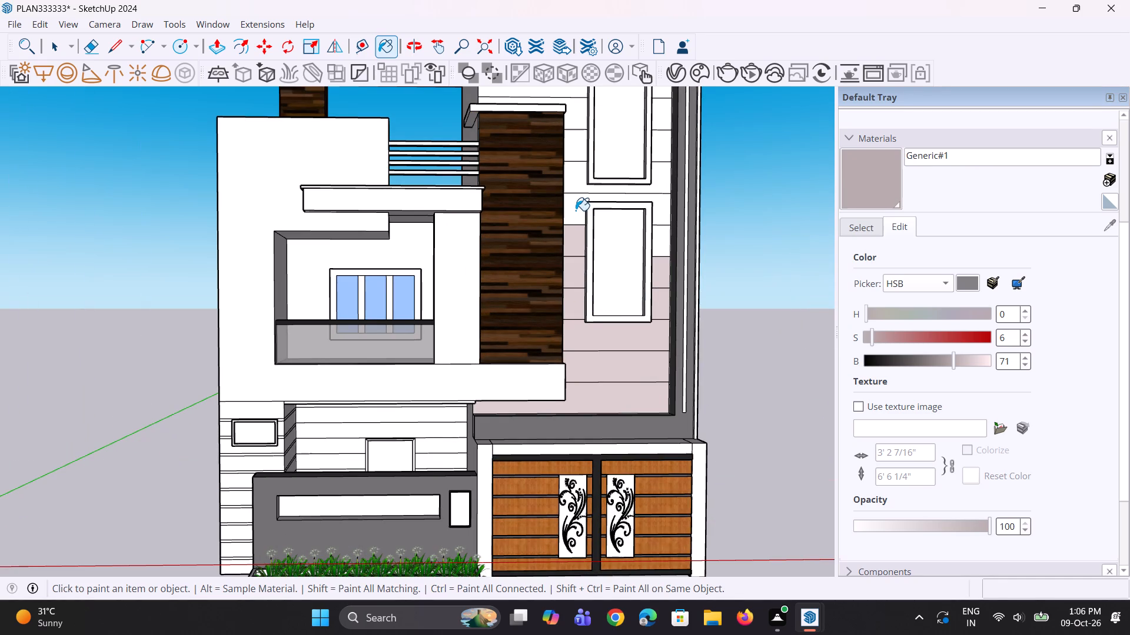
pyautogui.click(574, 202)
pyautogui.click(571, 182)
pyautogui.click(662, 242)
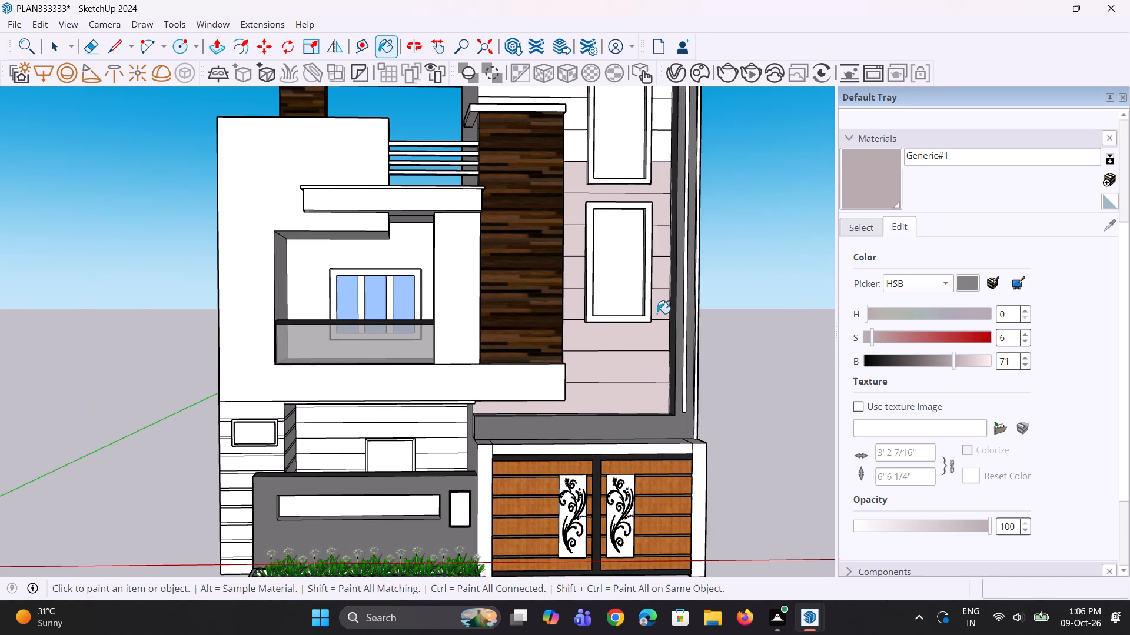
# Paint the remaining wall strips above and on both sides of the upper framed panel with Generic#1.
pyautogui.scroll(-6, 630, 341)
pyautogui.scroll(8, 627, 189)
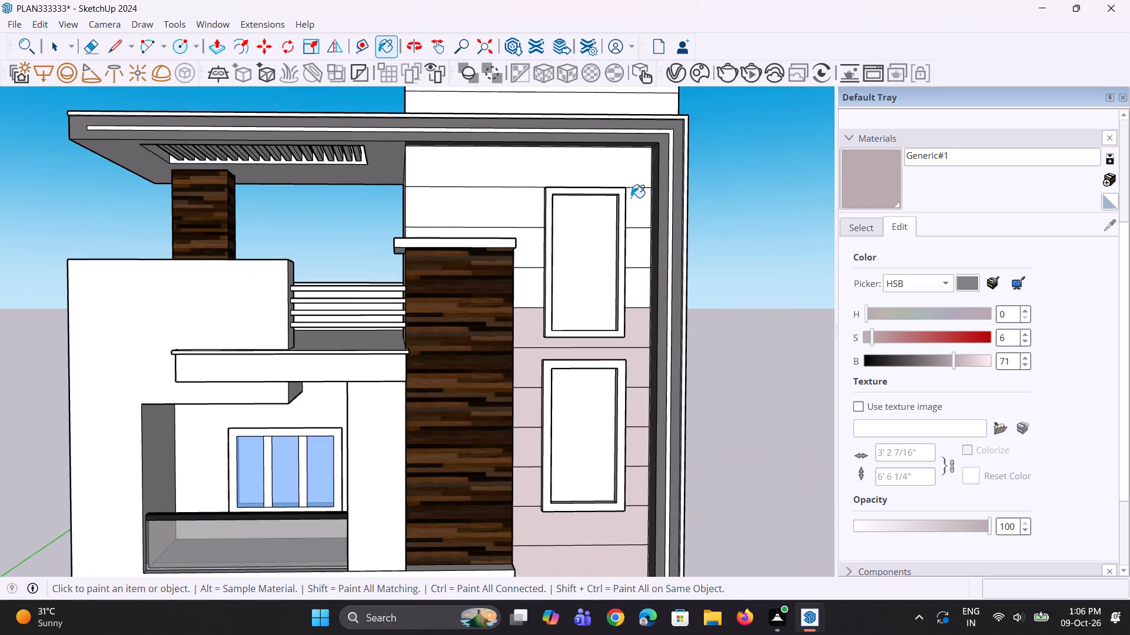
pyautogui.click(633, 181)
pyautogui.click(630, 216)
pyautogui.click(640, 246)
pyautogui.click(633, 285)
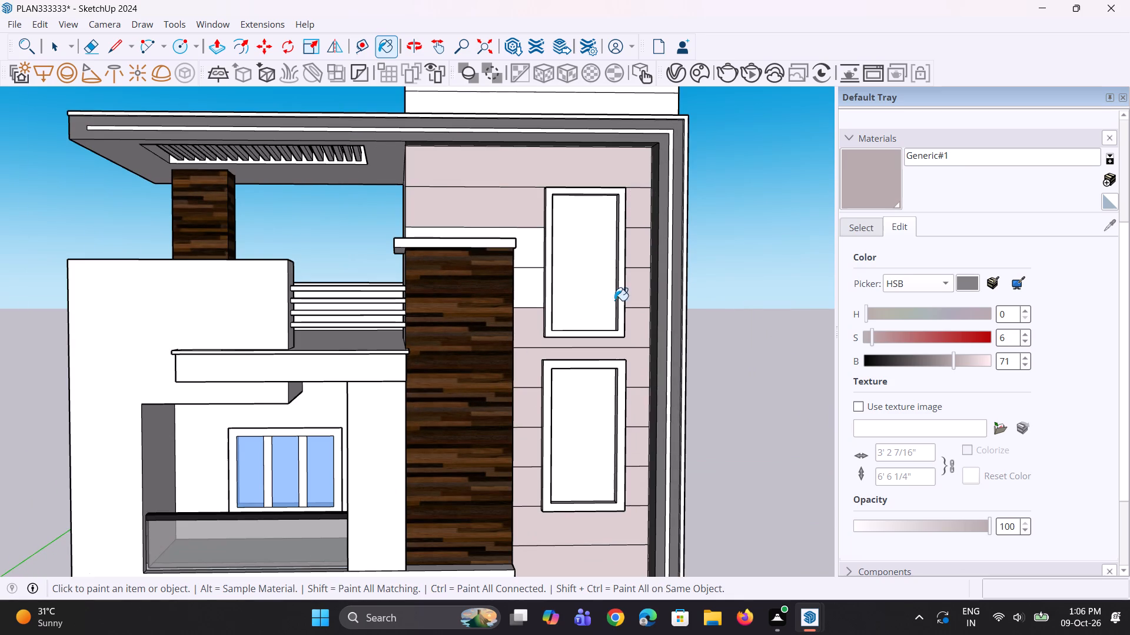
pyautogui.click(530, 296)
pyautogui.click(528, 250)
# Paint the small upright panel on the grey boundary wall beside the gate with Generic#1.
pyautogui.moveTo(528, 263); pyautogui.dragTo(584, 335, button='middle')
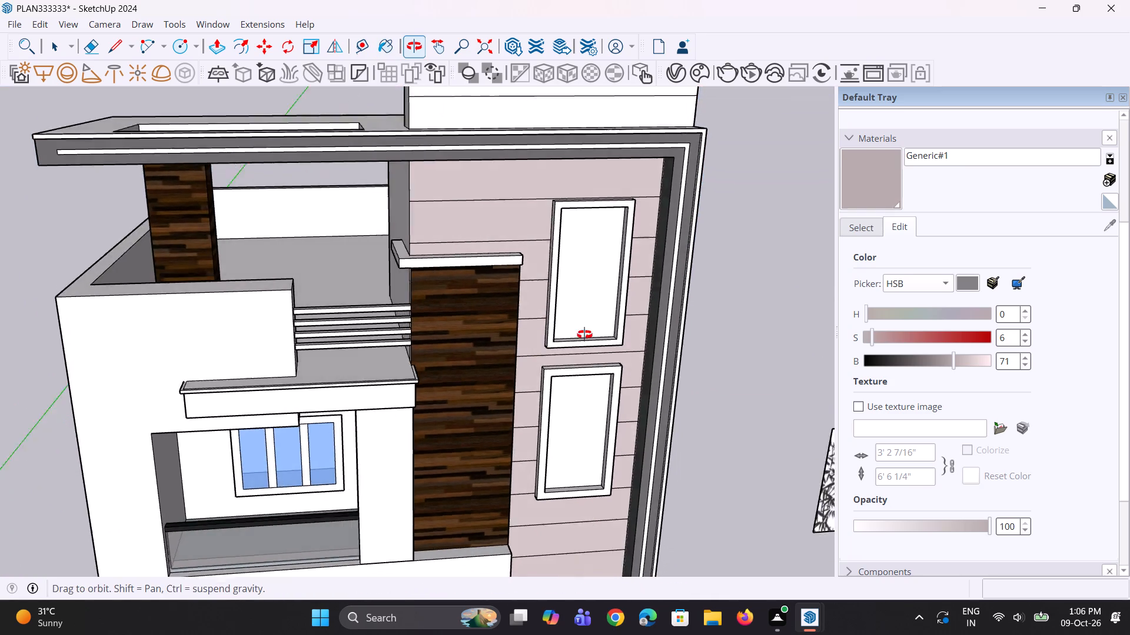
pyautogui.moveTo(584, 335); pyautogui.dragTo(574, 299, button='middle')
pyautogui.scroll(-14, 573, 298)
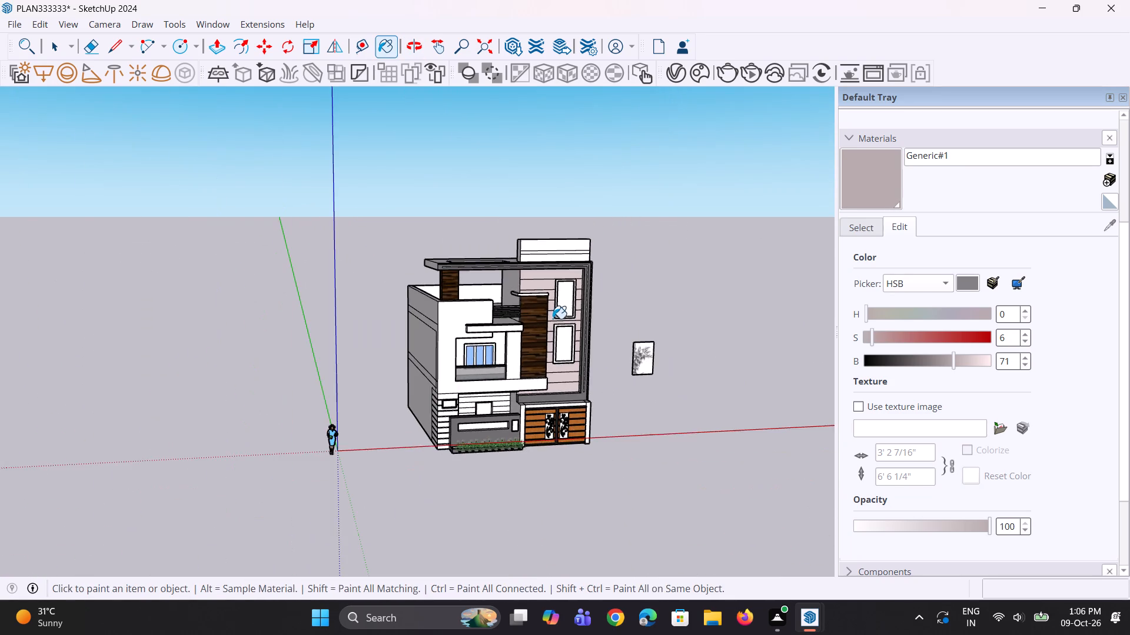
pyautogui.moveTo(549, 447); pyautogui.dragTo(525, 429, button='middle')
pyautogui.scroll(13, 513, 443)
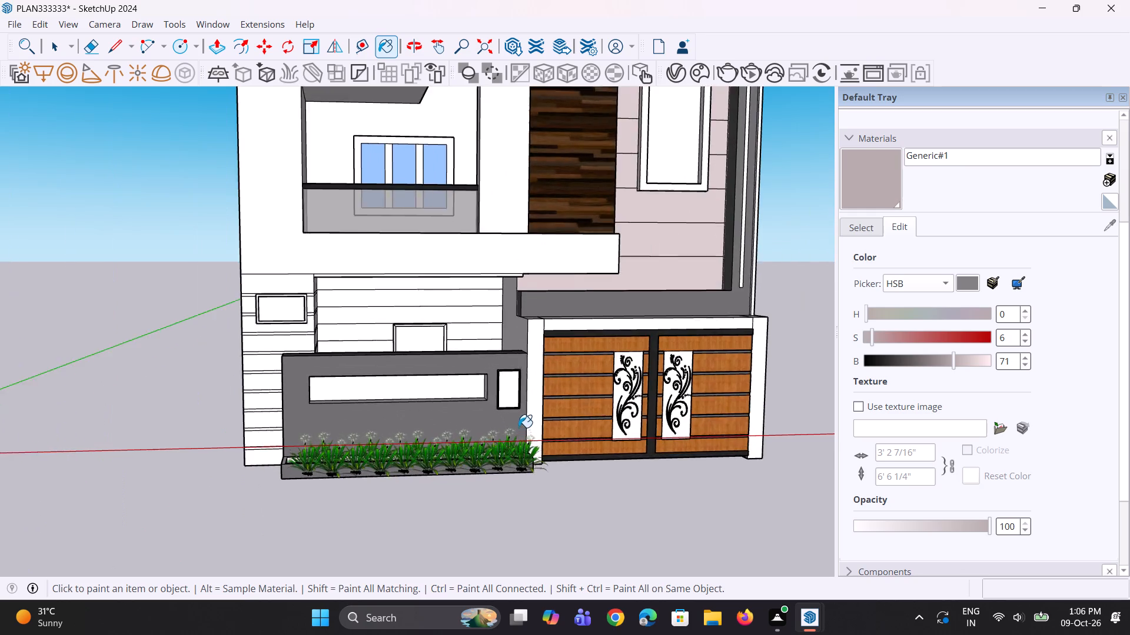
pyautogui.scroll(2, 519, 427)
pyautogui.click(509, 389)
# Paint the front of the rooftop parapet block above and below its narrow band with Generic#1.
pyautogui.moveTo(513, 428); pyautogui.dragTo(471, 433, button='middle')
pyautogui.scroll(-8, 489, 417)
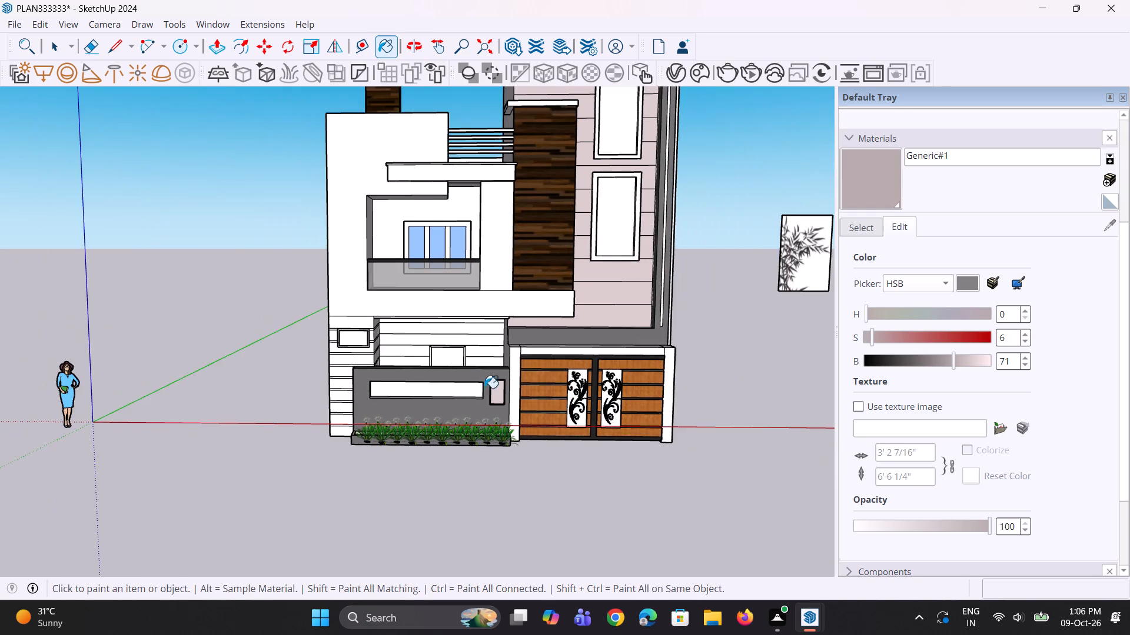
pyautogui.moveTo(464, 386); pyautogui.dragTo(447, 373, button='middle')
pyautogui.scroll(-4, 455, 378)
pyautogui.moveTo(465, 382); pyautogui.dragTo(505, 369, button='middle')
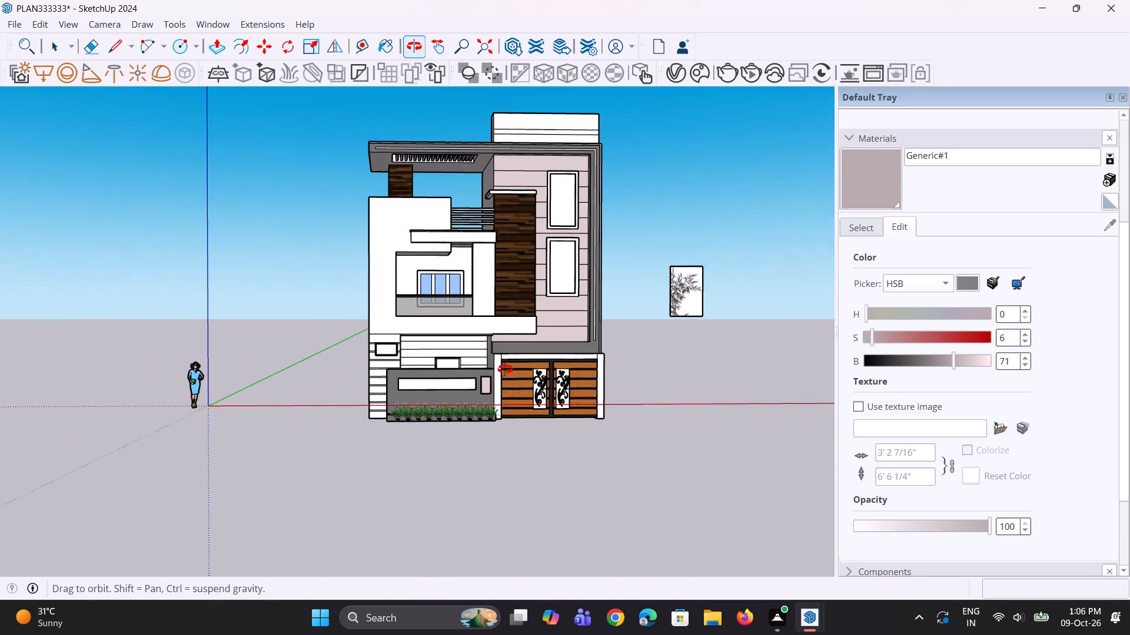
pyautogui.moveTo(505, 369); pyautogui.dragTo(507, 380, button='middle')
pyautogui.scroll(-5, 504, 389)
pyautogui.scroll(1, 543, 205)
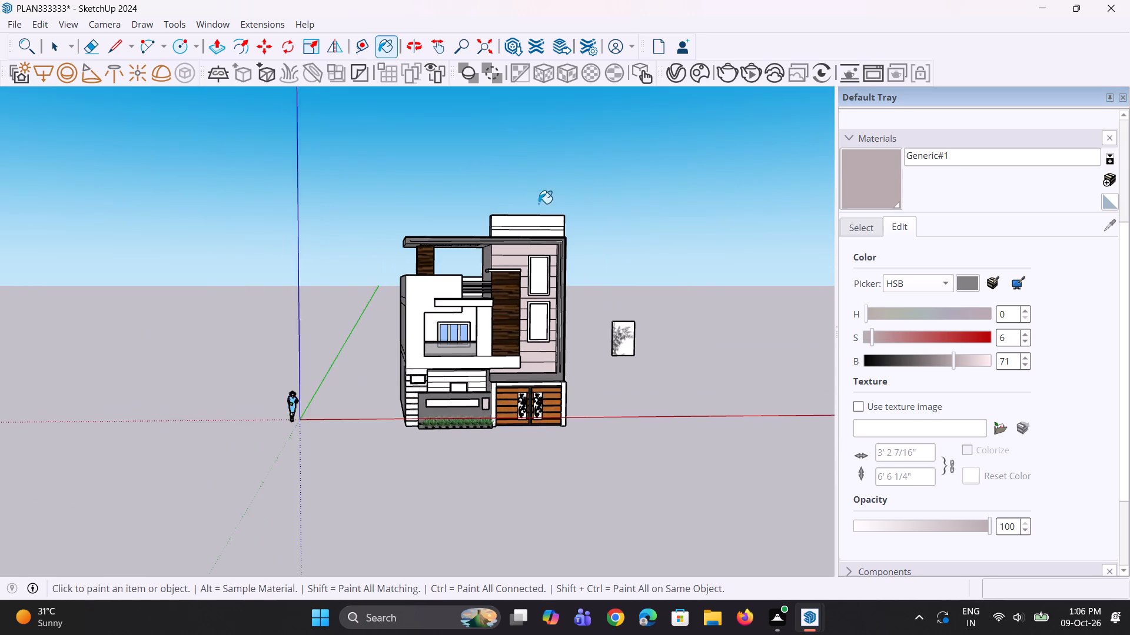
pyautogui.scroll(8, 539, 203)
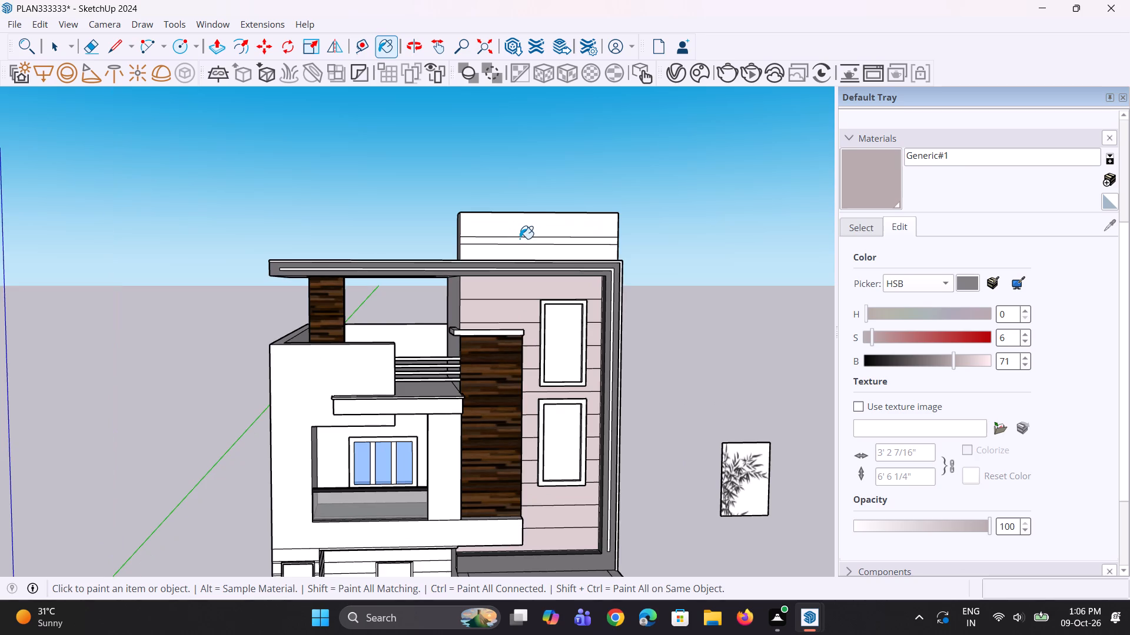
pyautogui.click(544, 226)
pyautogui.click(544, 255)
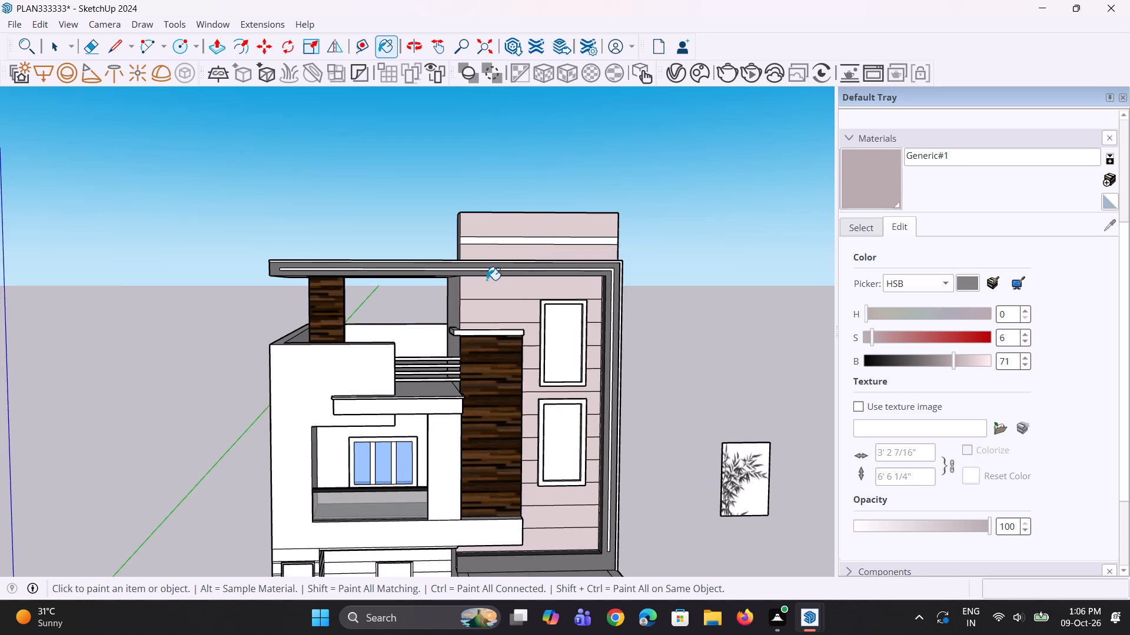
# Paint the rooftop parapet block's end, back and top faces with Generic#1.
pyautogui.moveTo(495, 284); pyautogui.dragTo(775, 327, button='middle')
pyautogui.scroll(2, 479, 230)
pyautogui.click(455, 229)
pyautogui.moveTo(418, 325); pyautogui.dragTo(672, 394, button='middle')
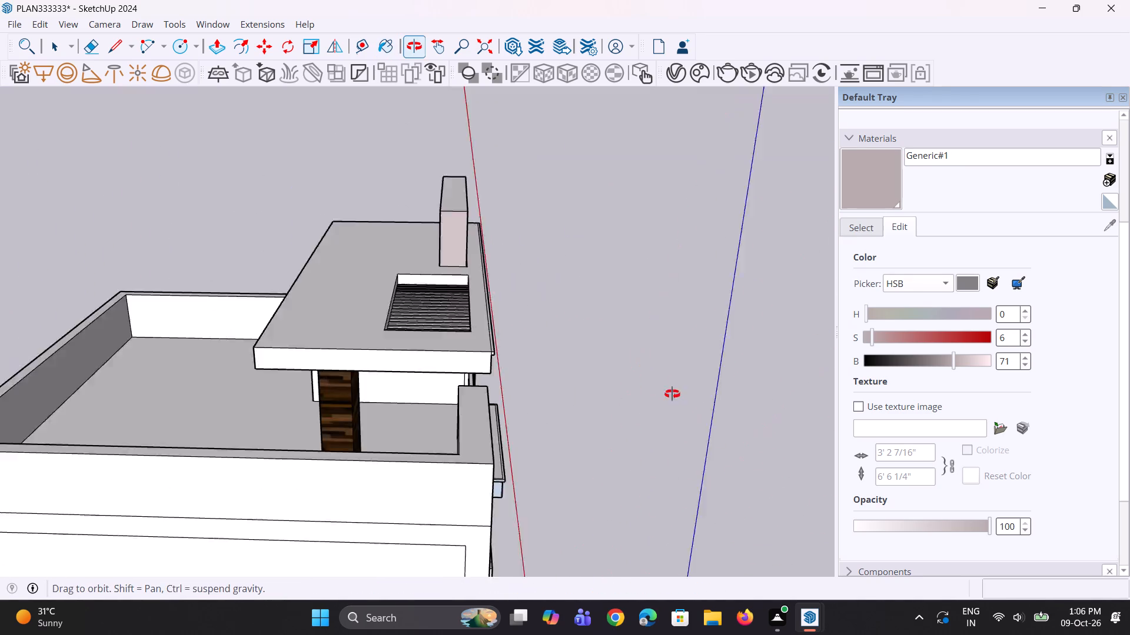
pyautogui.moveTo(672, 394); pyautogui.dragTo(777, 388, button='middle')
pyautogui.click(421, 235)
pyautogui.click(436, 205)
pyautogui.moveTo(388, 308); pyautogui.dragTo(729, 361, button='middle')
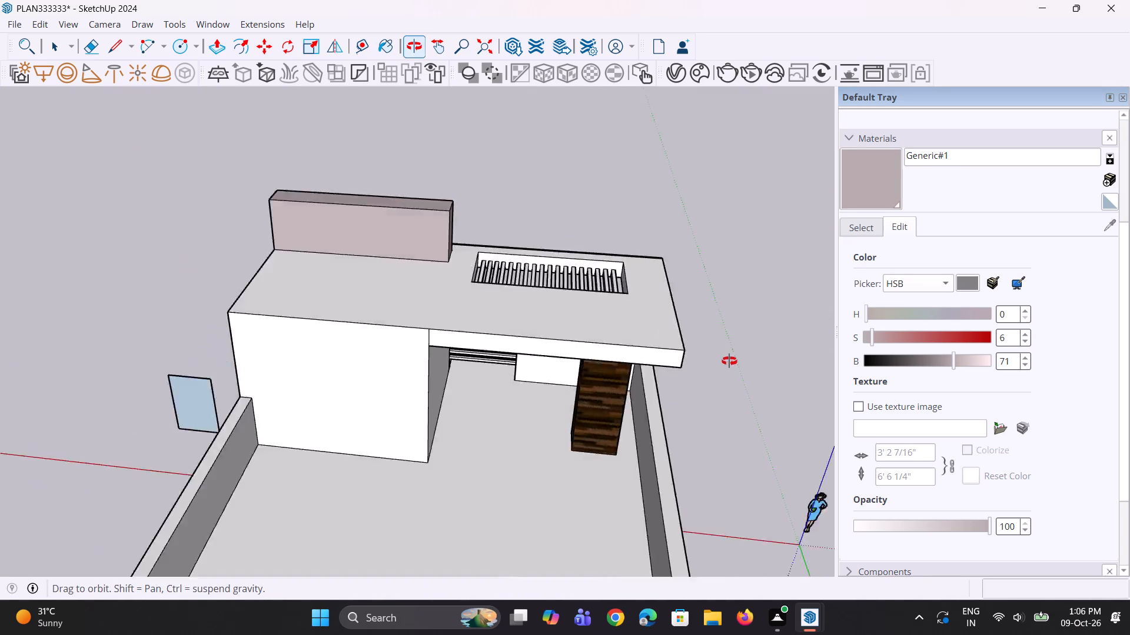
pyautogui.moveTo(729, 361); pyautogui.dragTo(835, 346, button='middle')
pyautogui.moveTo(343, 310); pyautogui.dragTo(581, 310, button='middle')
pyautogui.click(400, 283)
pyautogui.moveTo(423, 342); pyautogui.dragTo(686, 365, button='middle')
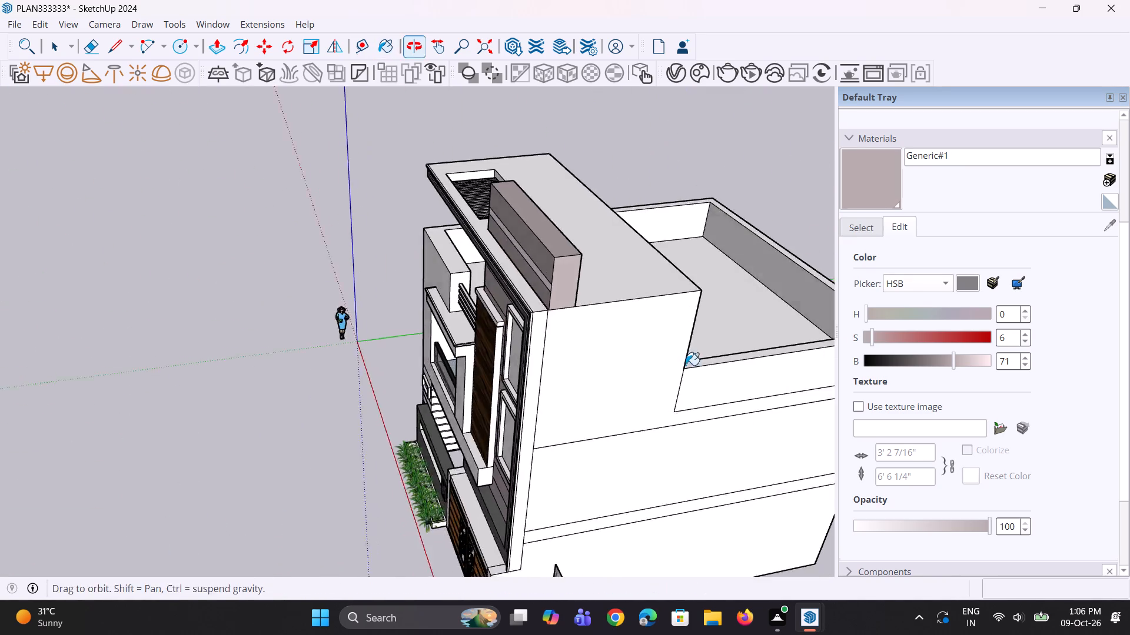
pyautogui.moveTo(686, 365); pyautogui.dragTo(684, 367, button='middle')
pyautogui.moveTo(458, 343); pyautogui.dragTo(504, 348, button='middle')
pyautogui.scroll(2, 593, 270)
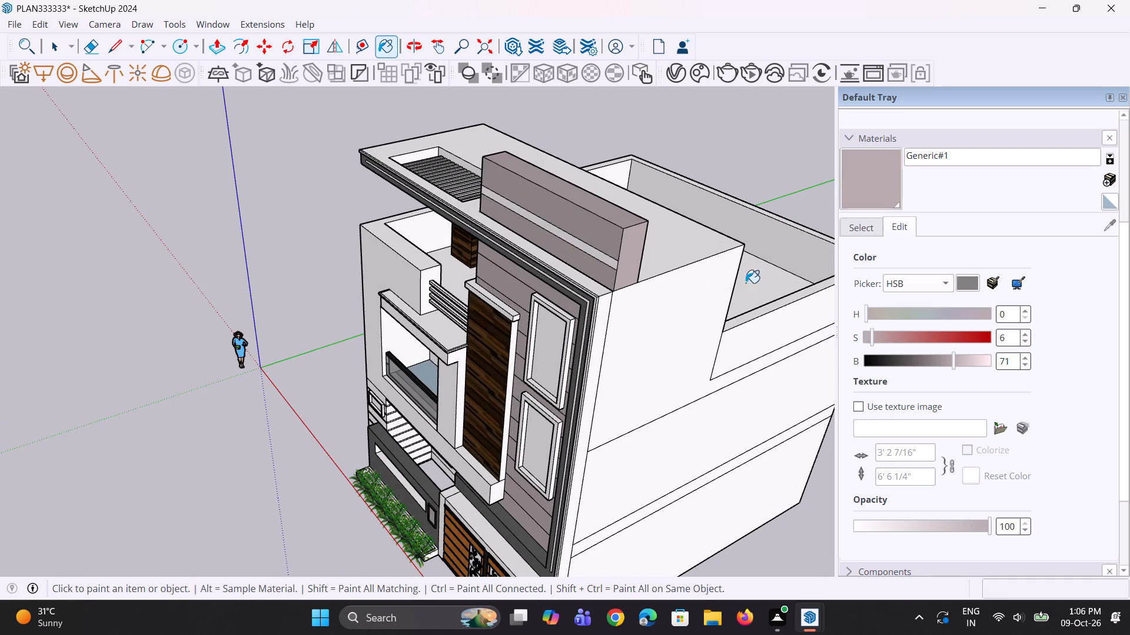
# Sample the dark grey Generic material from the large front frame.
pyautogui.click(1115, 223)
pyautogui.click(862, 229)
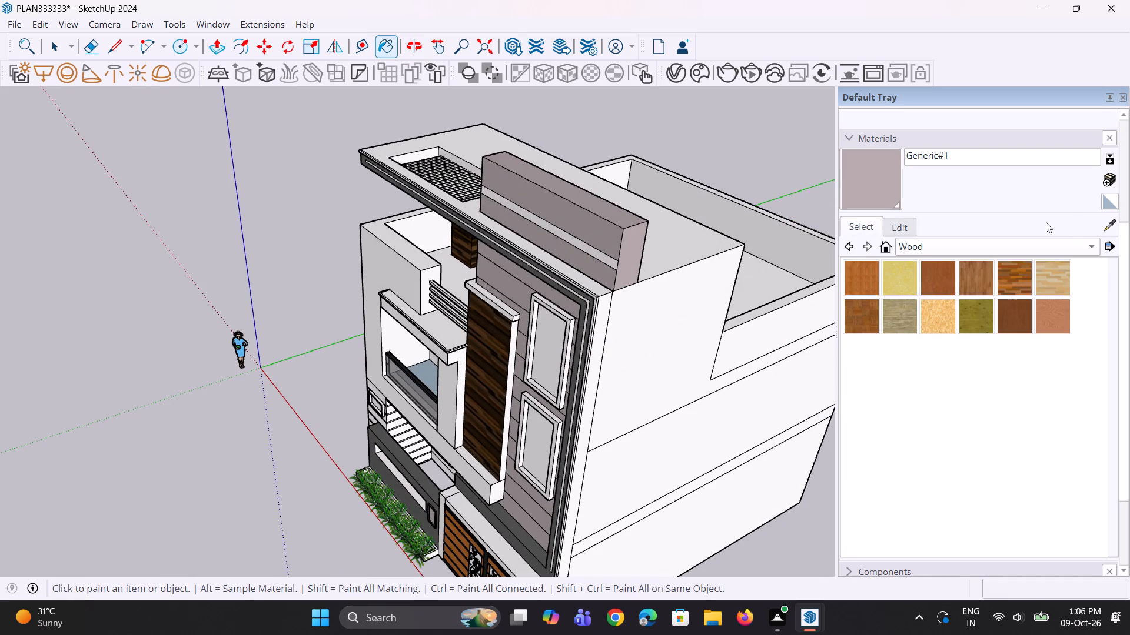
pyautogui.click(1103, 228)
pyautogui.scroll(2, 635, 331)
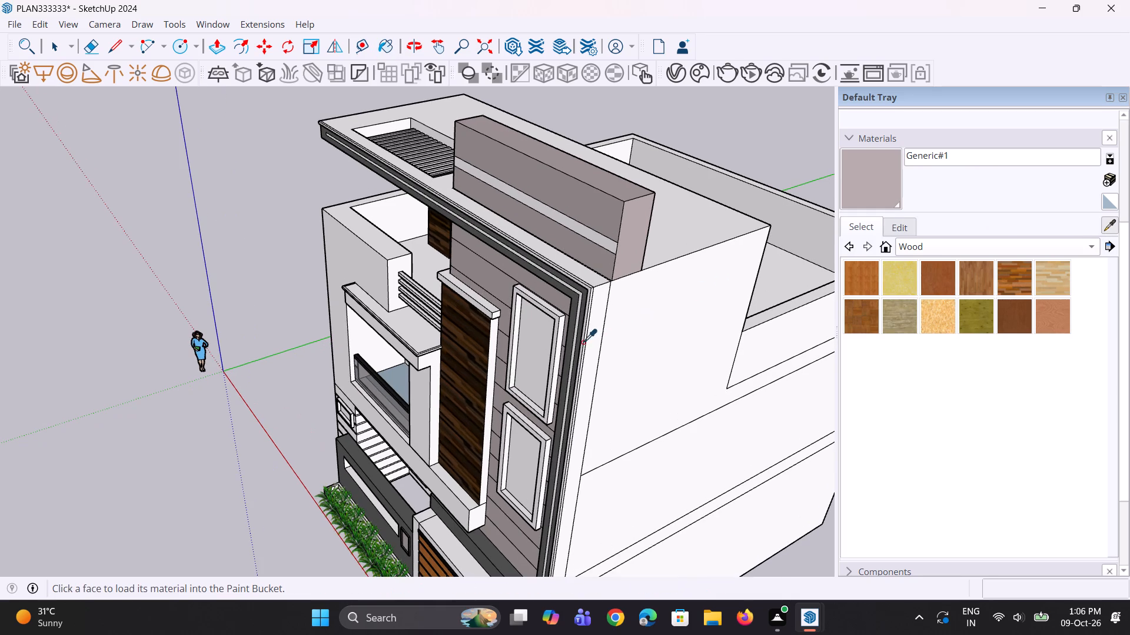
pyautogui.click(581, 340)
pyautogui.click(603, 283)
pyautogui.click(596, 277)
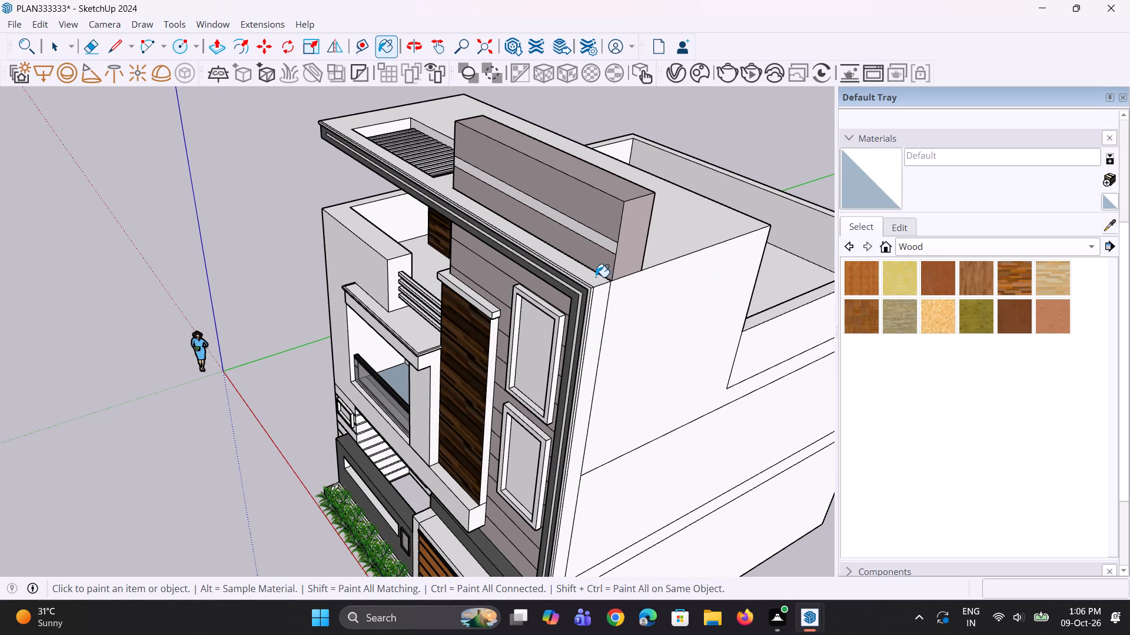
pyautogui.click(1109, 220)
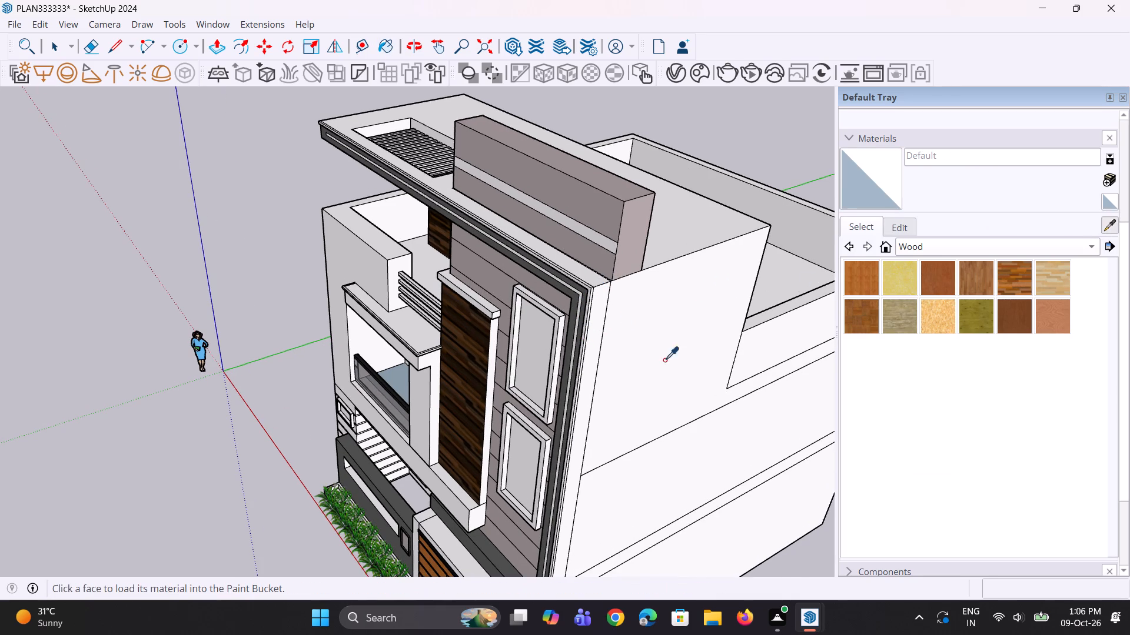
pyautogui.scroll(2, 636, 360)
pyautogui.scroll(3, 573, 332)
pyautogui.click(565, 330)
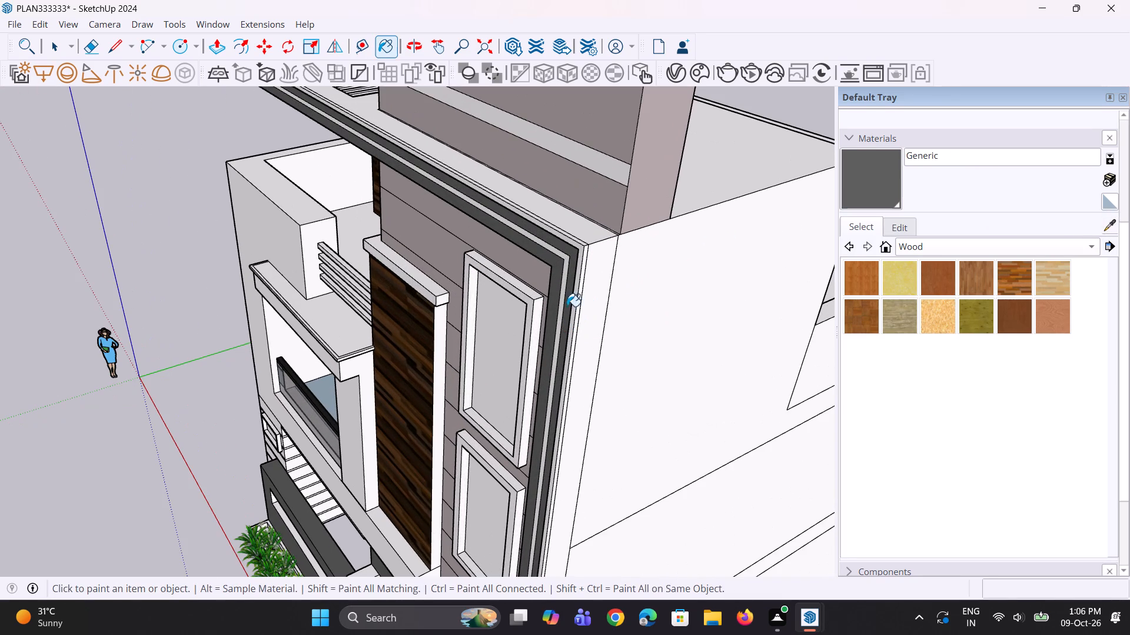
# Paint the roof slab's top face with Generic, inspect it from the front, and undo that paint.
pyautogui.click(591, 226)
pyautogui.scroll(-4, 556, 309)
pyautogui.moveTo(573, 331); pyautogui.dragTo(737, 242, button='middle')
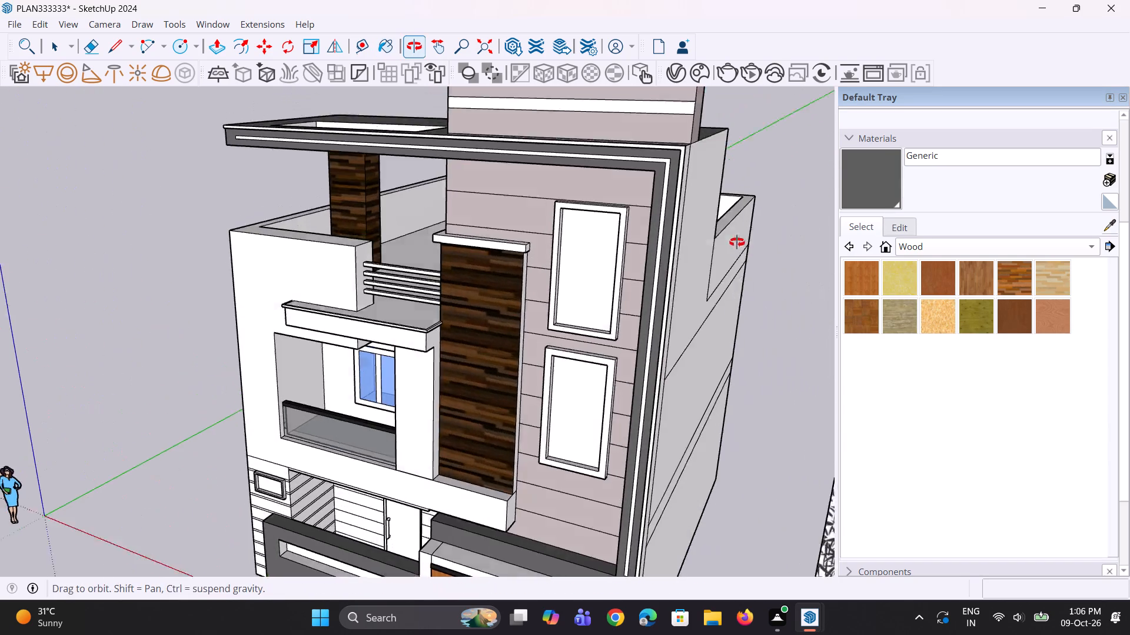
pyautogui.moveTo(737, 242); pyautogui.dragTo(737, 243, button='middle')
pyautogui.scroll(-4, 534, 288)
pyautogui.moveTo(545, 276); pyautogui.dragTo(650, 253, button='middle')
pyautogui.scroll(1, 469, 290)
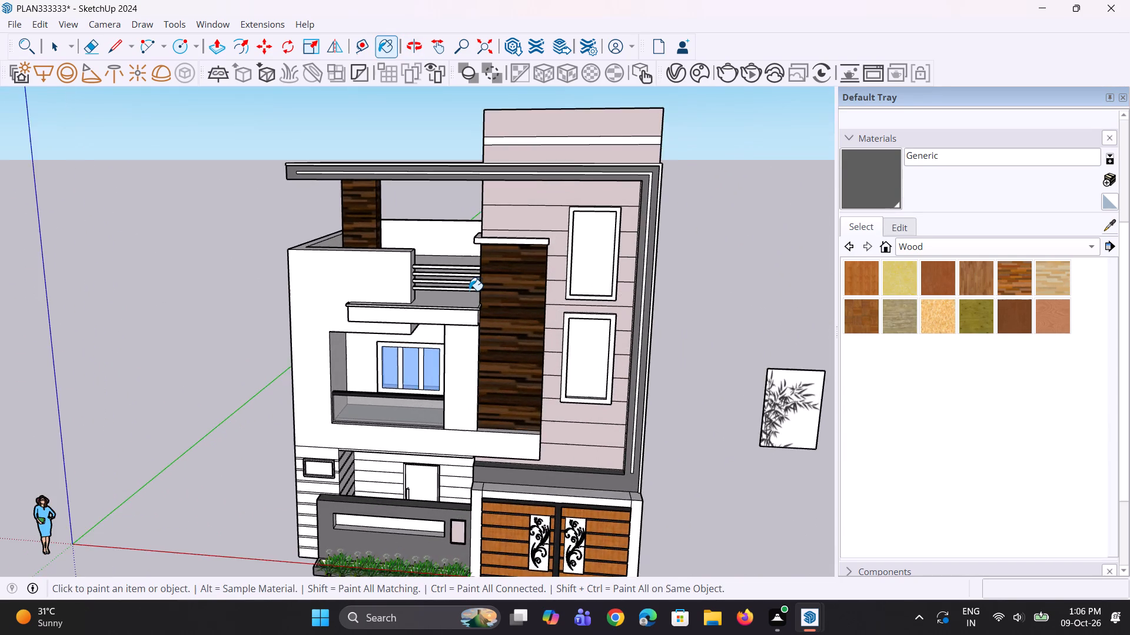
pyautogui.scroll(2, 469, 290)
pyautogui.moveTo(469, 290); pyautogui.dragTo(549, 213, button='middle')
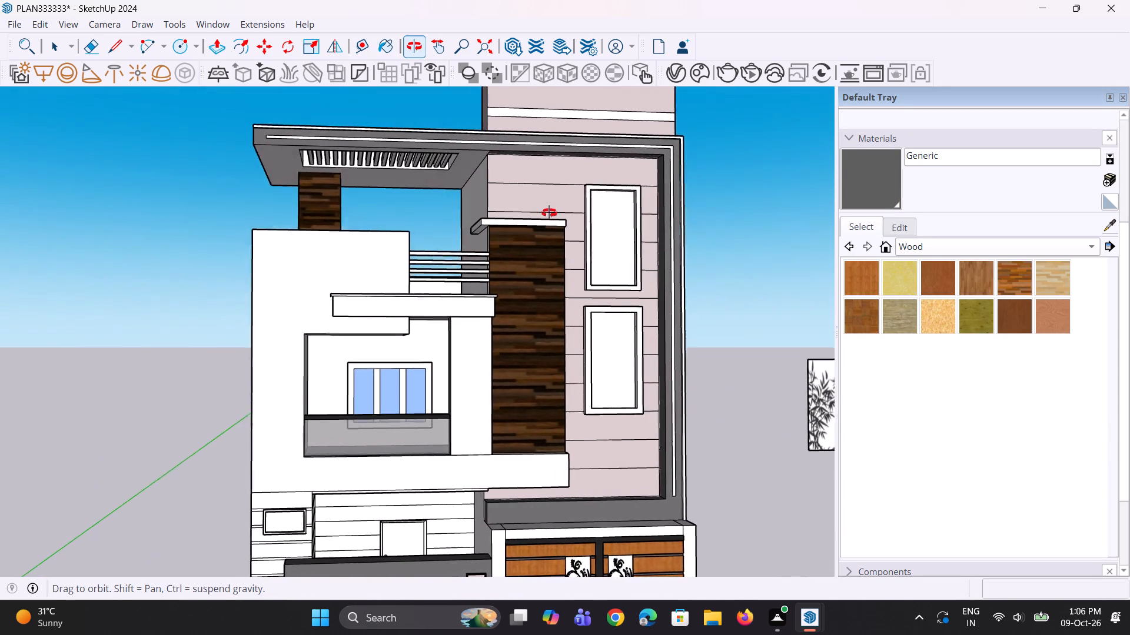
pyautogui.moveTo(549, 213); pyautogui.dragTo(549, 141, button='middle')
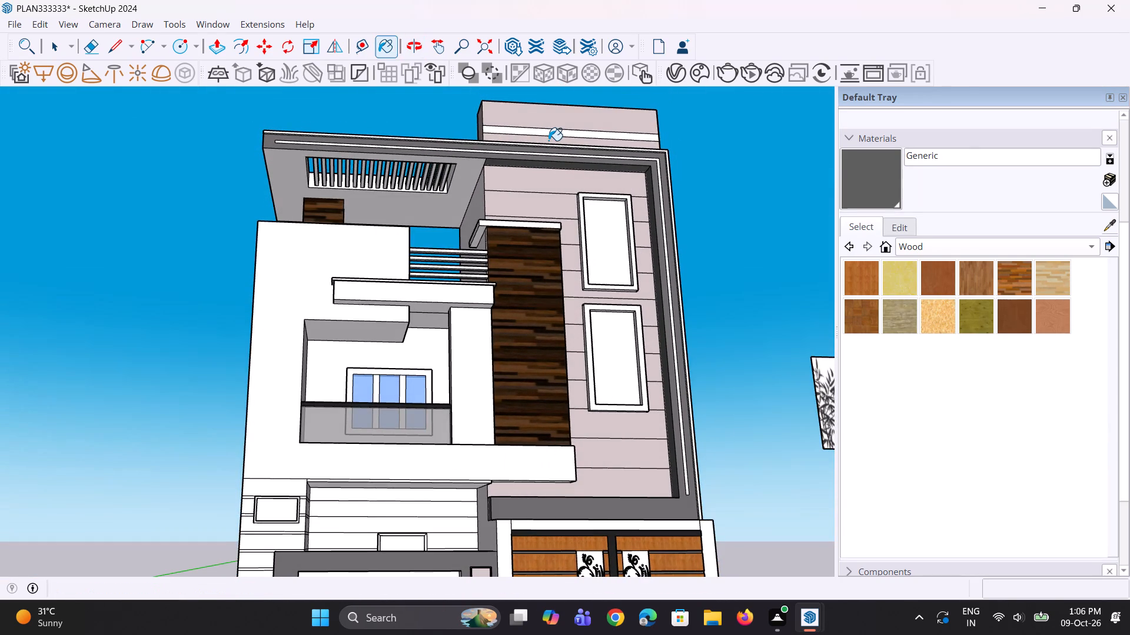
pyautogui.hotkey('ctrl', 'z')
# Paint the narrow horizontal band across the front of the rooftop parapet block with Generic.
pyautogui.moveTo(521, 166); pyautogui.dragTo(456, 428, button='middle')
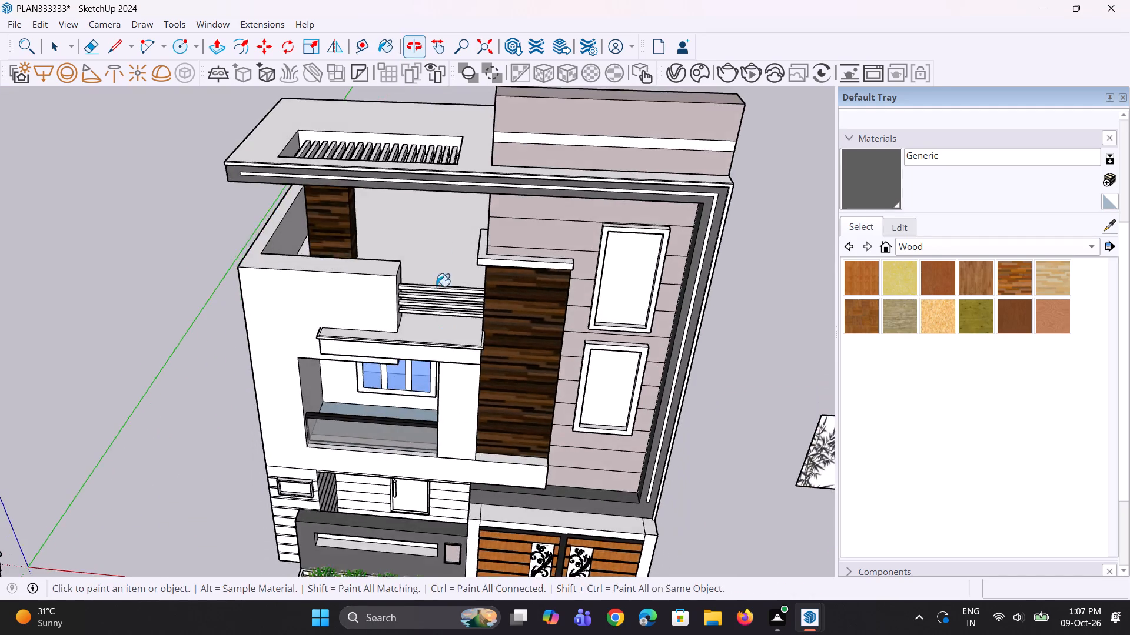
pyautogui.scroll(-4, 437, 233)
pyautogui.moveTo(470, 223); pyautogui.dragTo(508, 101, button='middle')
pyautogui.scroll(3, 444, 191)
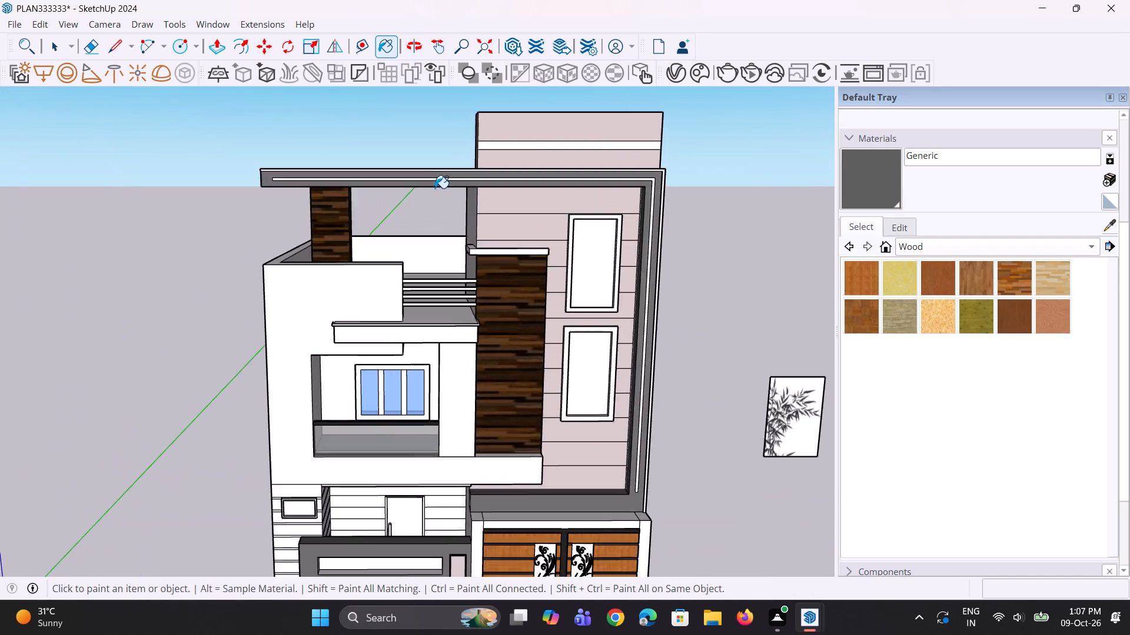
pyautogui.scroll(3, 435, 188)
pyautogui.moveTo(427, 188); pyautogui.dragTo(433, 177, button='middle')
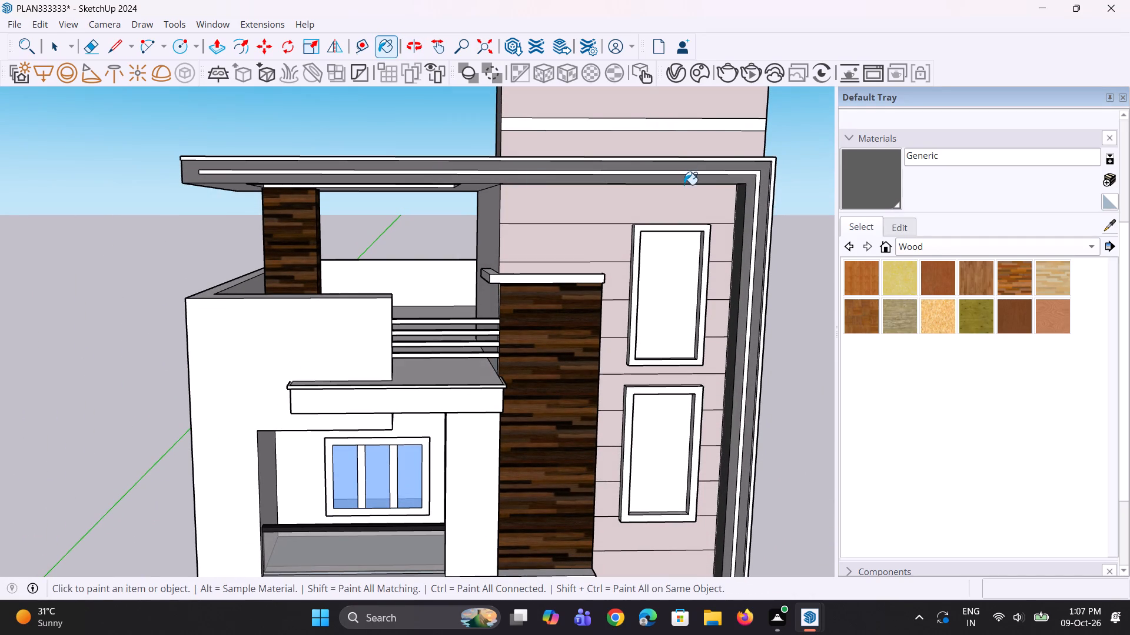
pyautogui.press('space')
pyautogui.click(869, 179)
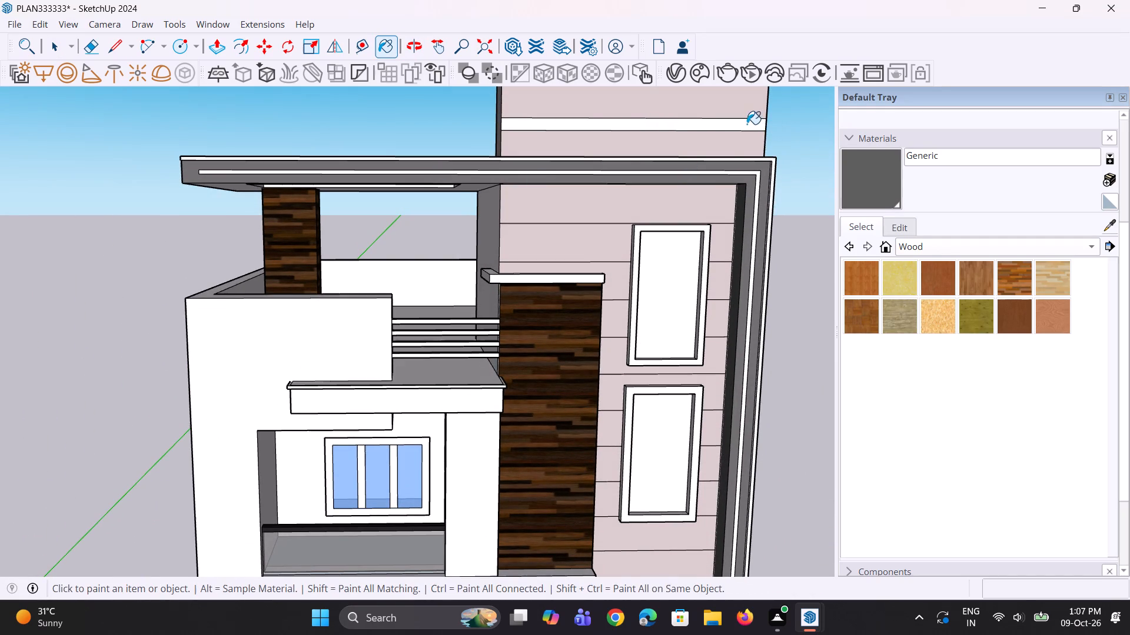
pyautogui.click(747, 124)
# Sample Generic#1 from the parapet block and paint the large front frame's white outer border with it.
pyautogui.scroll(-6, 697, 230)
pyautogui.moveTo(695, 228); pyautogui.dragTo(694, 217, button='middle')
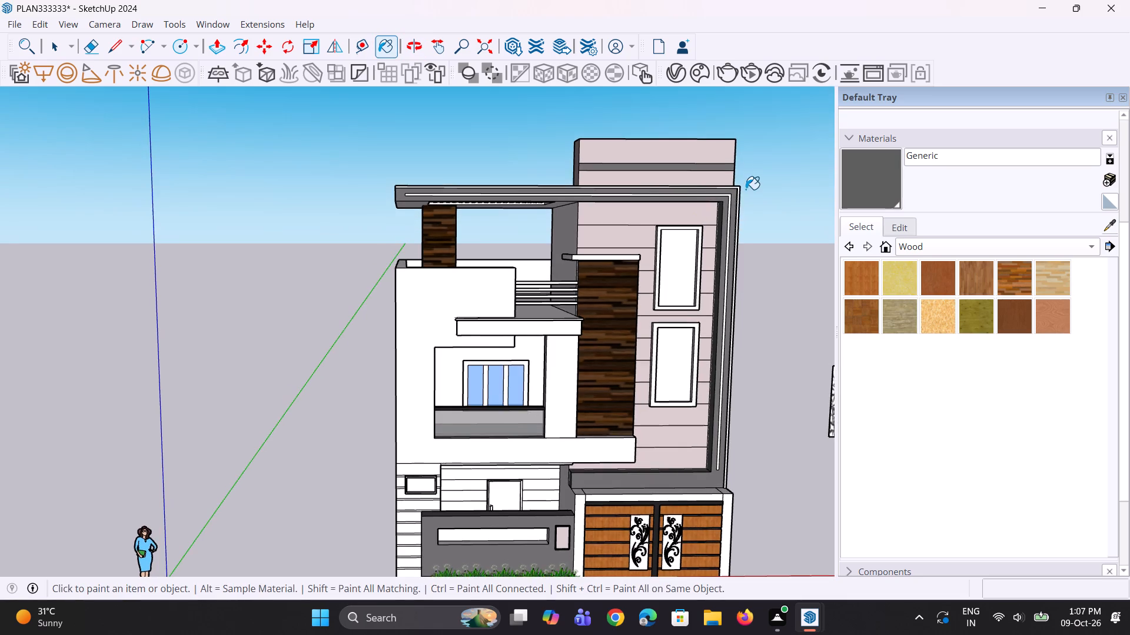
pyautogui.scroll(14, 745, 186)
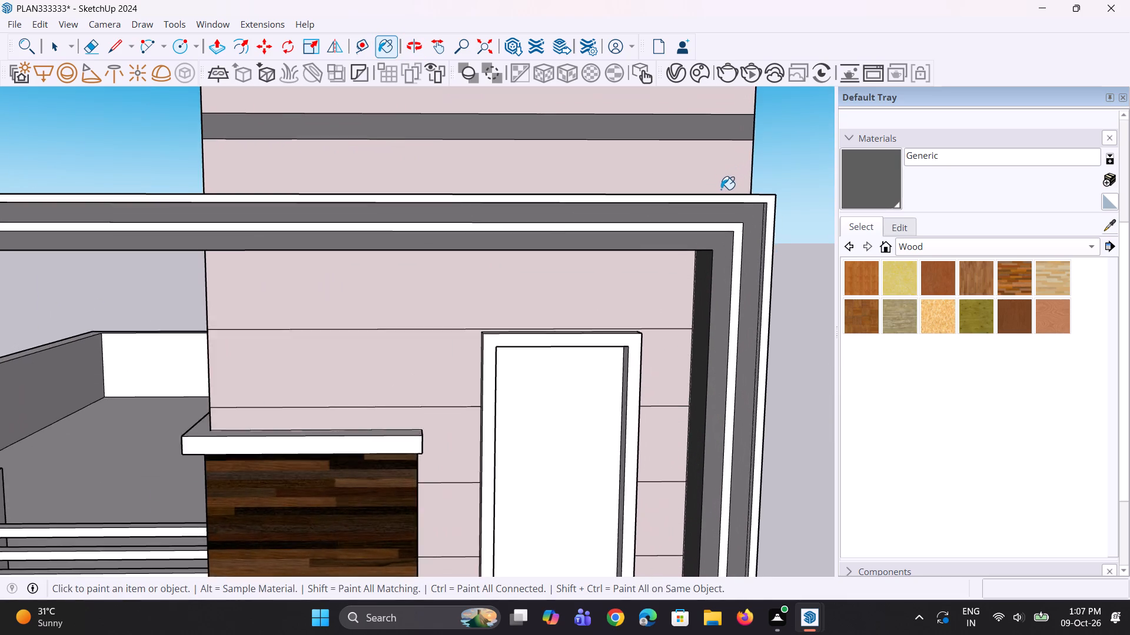
pyautogui.scroll(1, 721, 189)
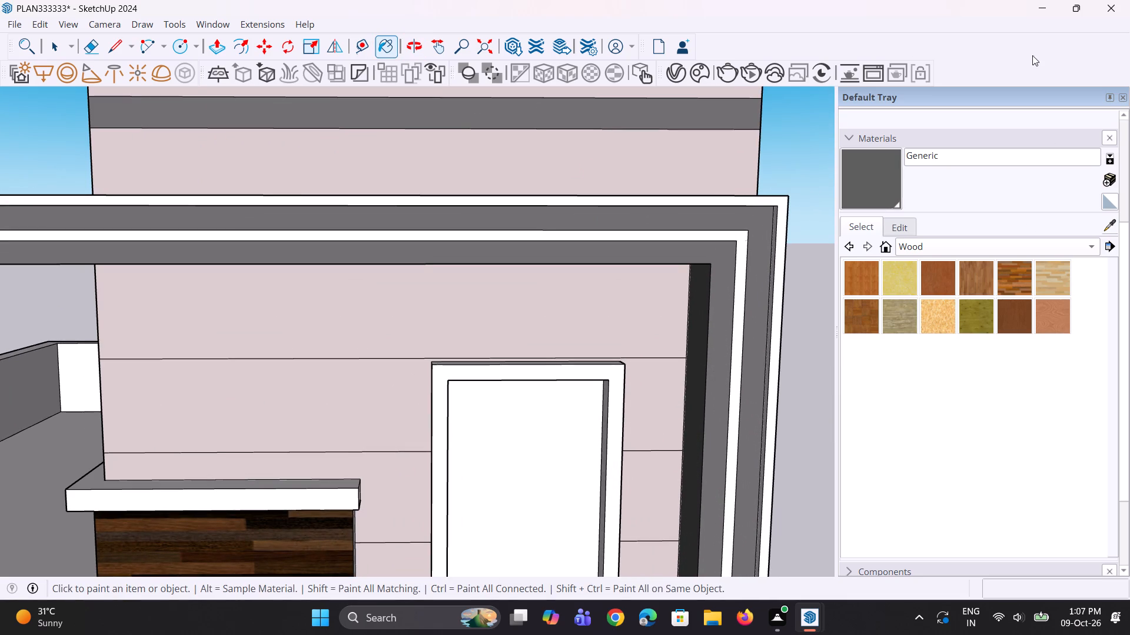
pyautogui.click(1109, 225)
pyautogui.click(724, 175)
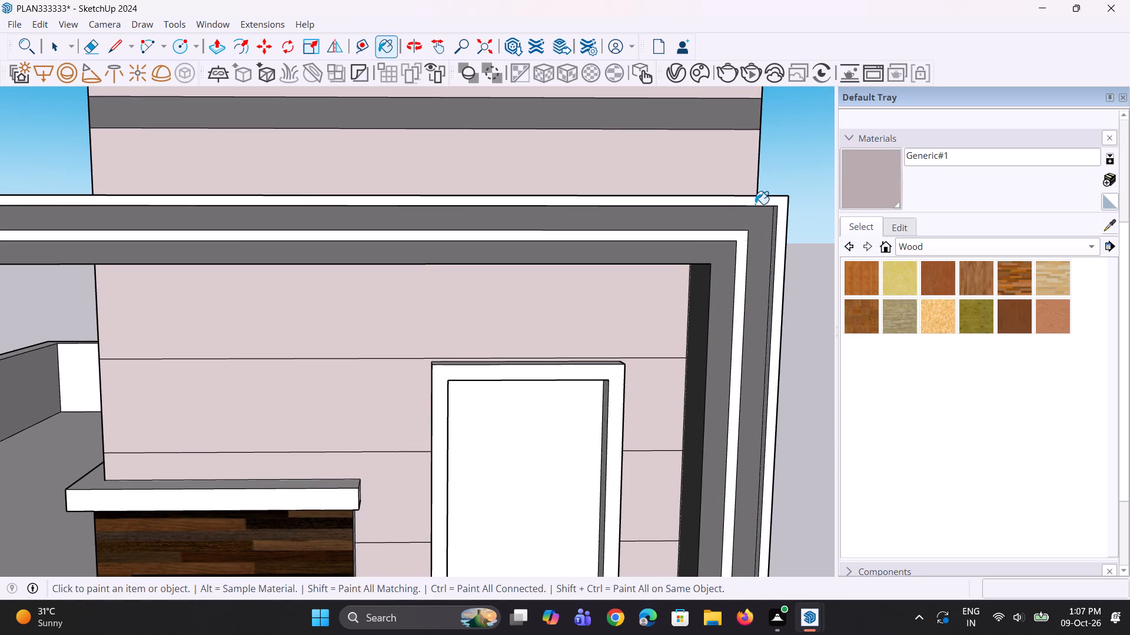
pyautogui.click(755, 204)
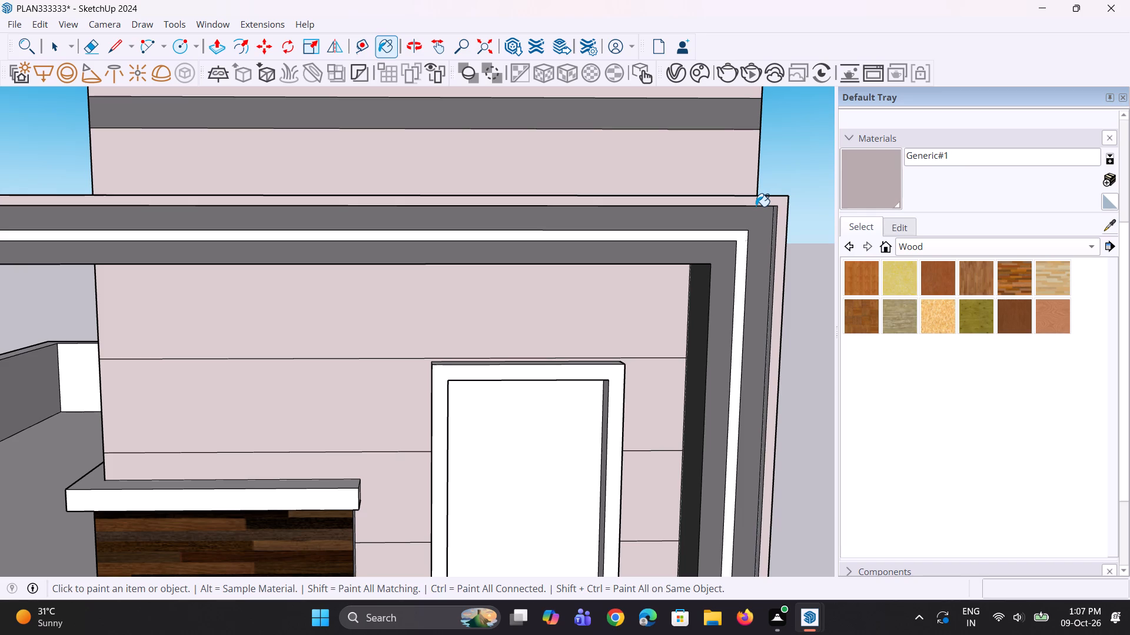
# Paint the narrow inner side and top edges of the large front frame's outer border with Generic#1.
pyautogui.scroll(-4, 759, 244)
pyautogui.moveTo(762, 260); pyautogui.dragTo(811, 206, button='middle')
pyautogui.scroll(3, 723, 230)
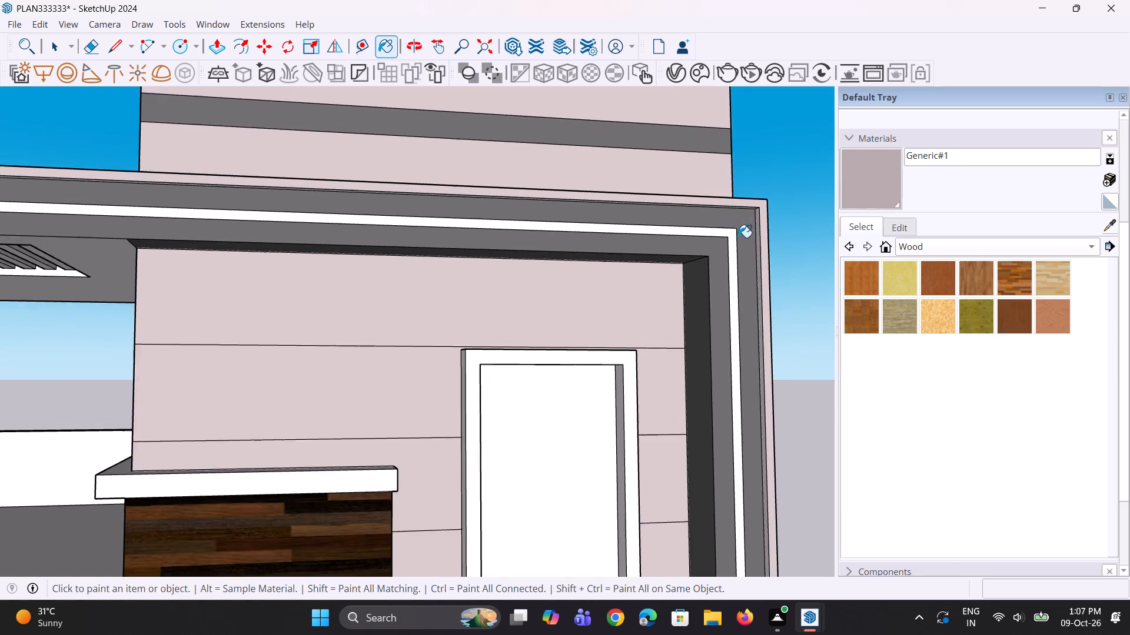
pyautogui.scroll(8, 738, 238)
pyautogui.click(762, 241)
pyautogui.moveTo(759, 242); pyautogui.dragTo(759, 209, button='middle')
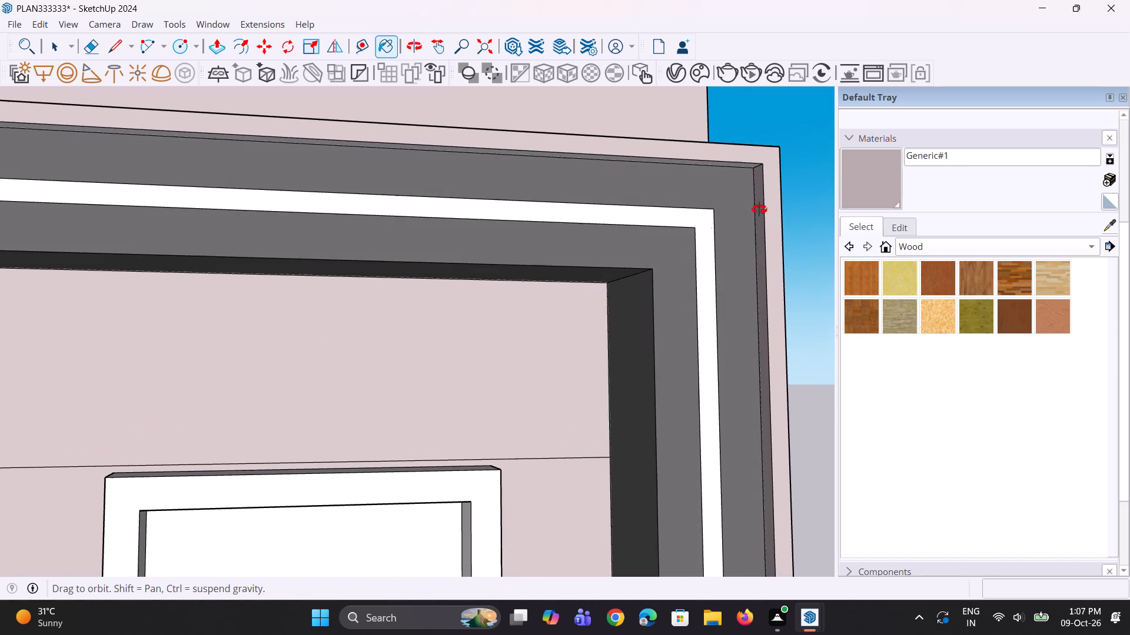
pyautogui.moveTo(759, 209); pyautogui.dragTo(759, 162, button='middle')
pyautogui.scroll(4, 734, 171)
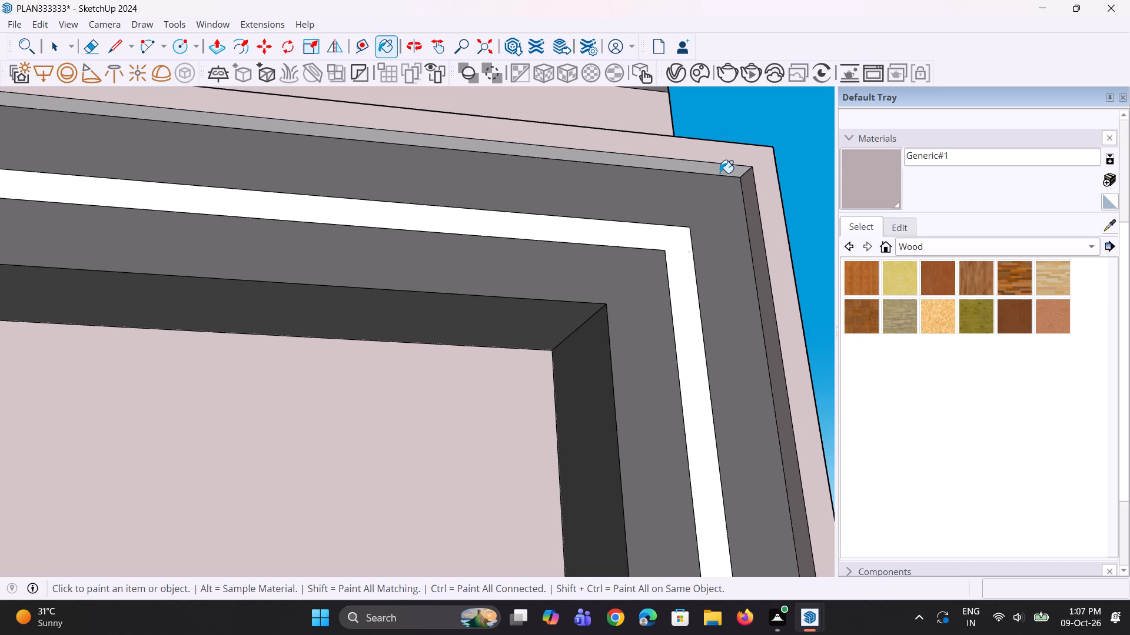
pyautogui.click(720, 173)
# Examine the large front frame's border and the whole front elevation from above, below and farther away.
pyautogui.scroll(-10, 762, 233)
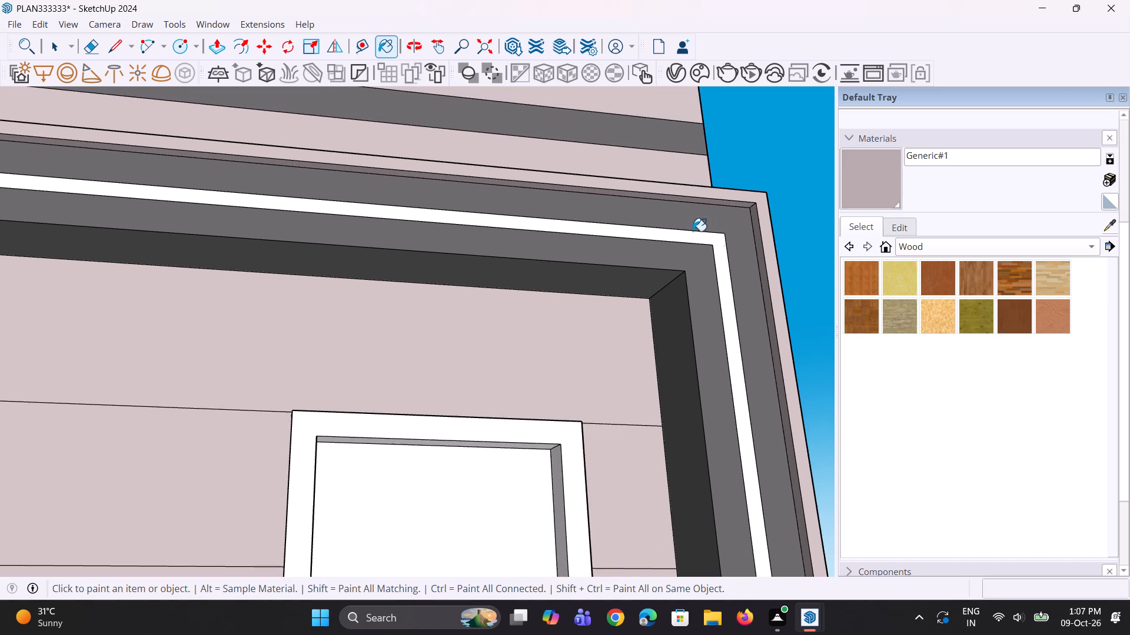
pyautogui.scroll(-14, 693, 231)
pyautogui.moveTo(667, 226); pyautogui.dragTo(626, 313, button='middle')
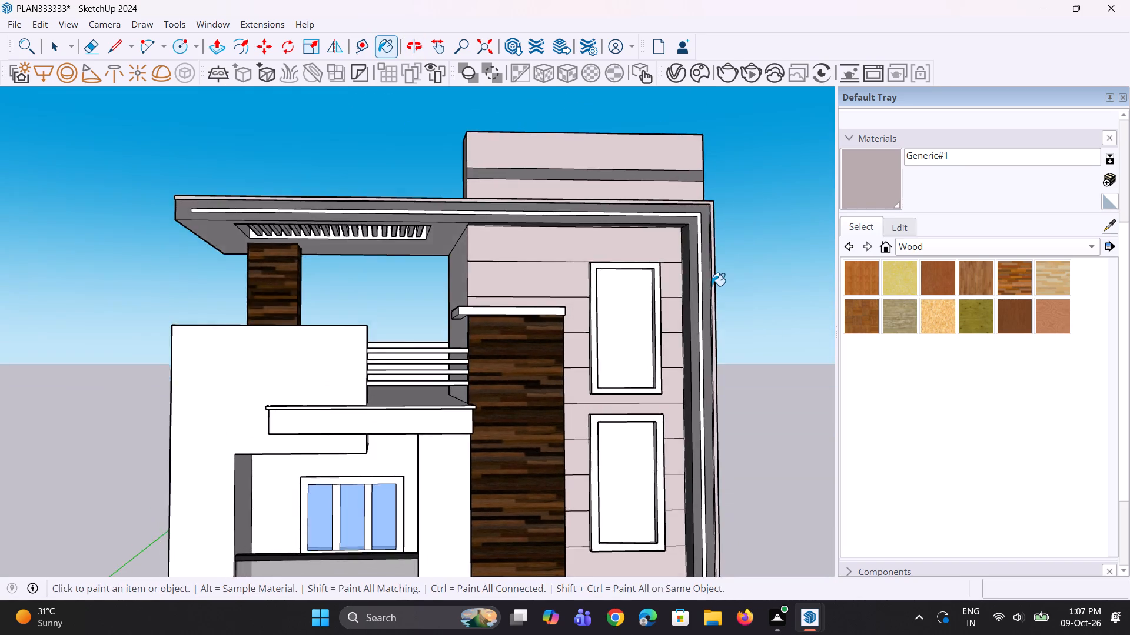
pyautogui.scroll(-9, 712, 286)
pyautogui.moveTo(674, 278); pyautogui.dragTo(632, 366, button='middle')
pyautogui.scroll(5, 683, 239)
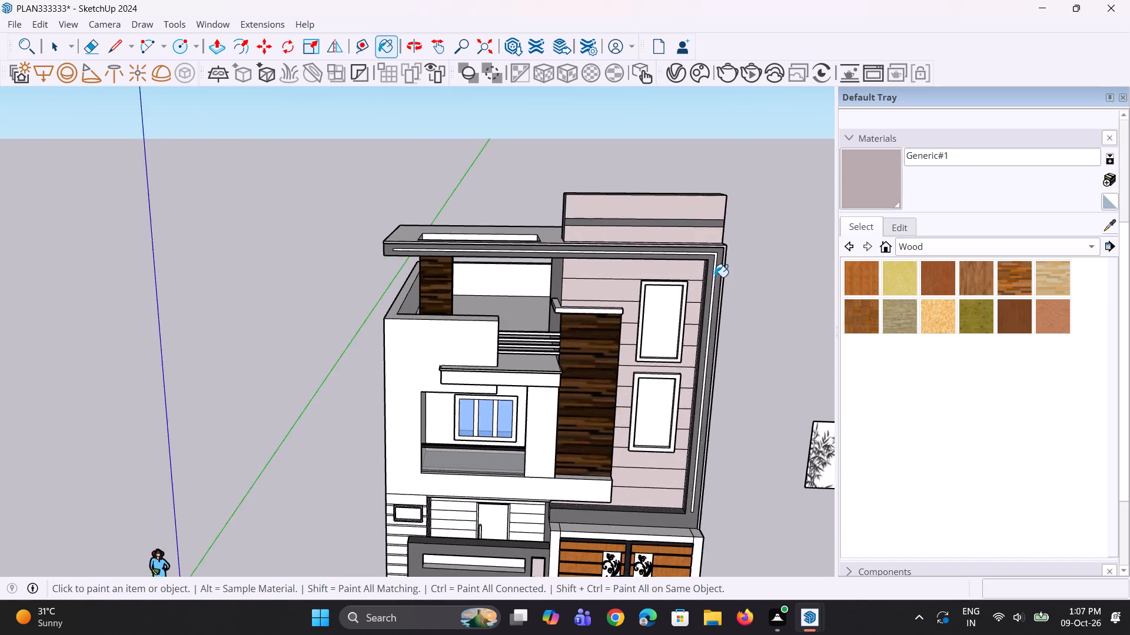
pyautogui.scroll(5, 714, 277)
pyautogui.moveTo(727, 366); pyautogui.dragTo(703, 289, button='middle')
pyautogui.scroll(-6, 692, 263)
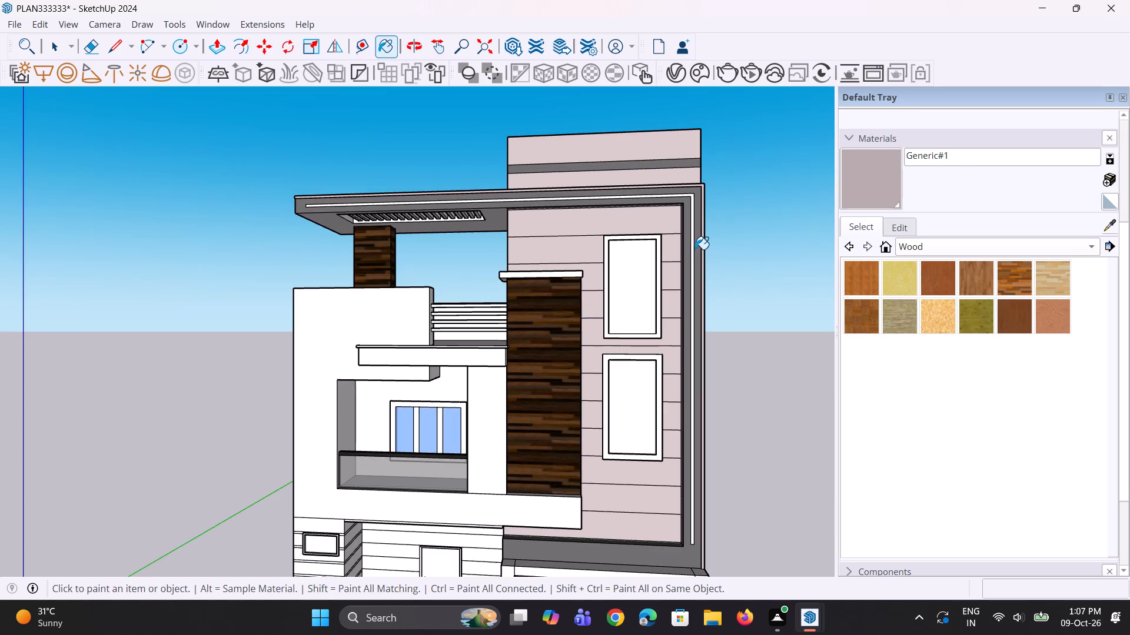
pyautogui.scroll(-3, 692, 268)
pyautogui.scroll(-3, 690, 336)
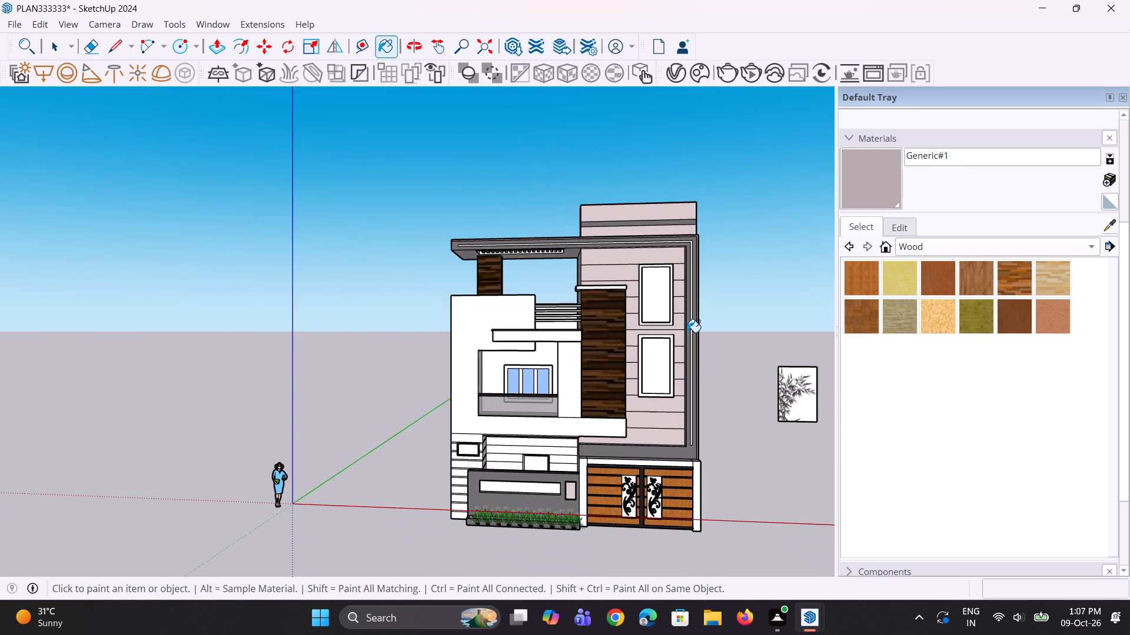
pyautogui.moveTo(675, 454); pyautogui.dragTo(688, 449, button='middle')
pyautogui.scroll(2, 695, 440)
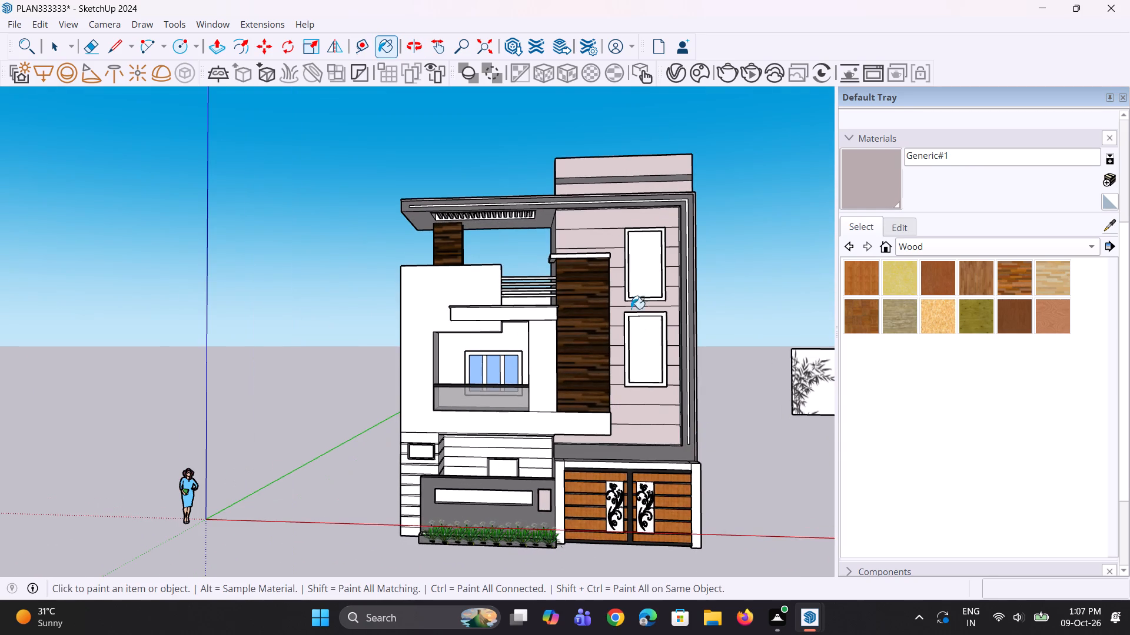
pyautogui.moveTo(497, 210); pyautogui.dragTo(497, 198, button='middle')
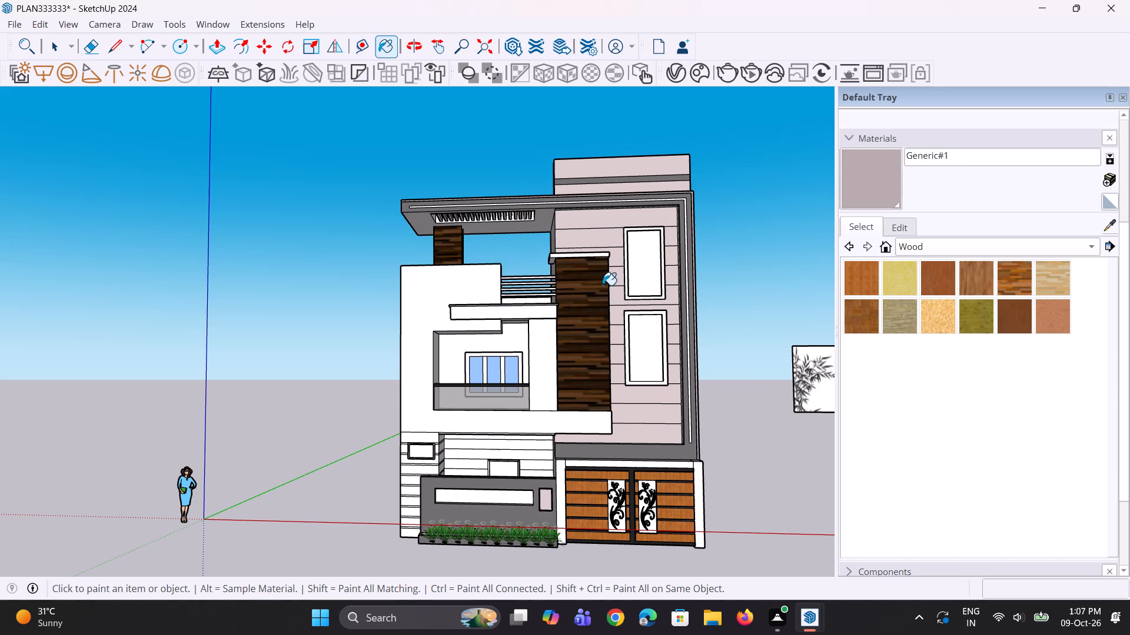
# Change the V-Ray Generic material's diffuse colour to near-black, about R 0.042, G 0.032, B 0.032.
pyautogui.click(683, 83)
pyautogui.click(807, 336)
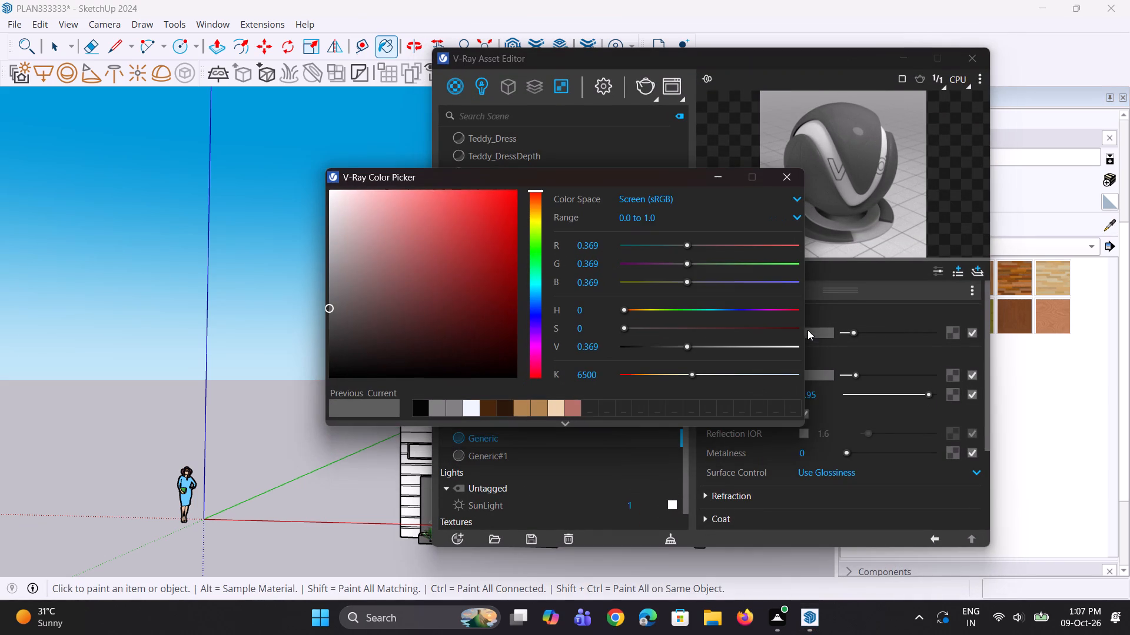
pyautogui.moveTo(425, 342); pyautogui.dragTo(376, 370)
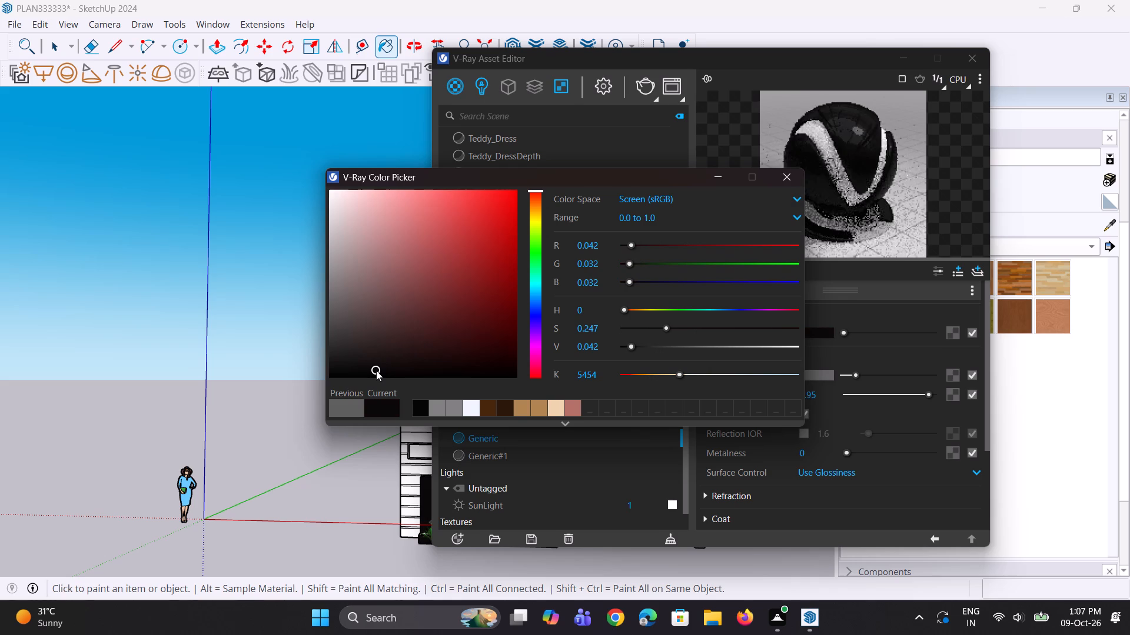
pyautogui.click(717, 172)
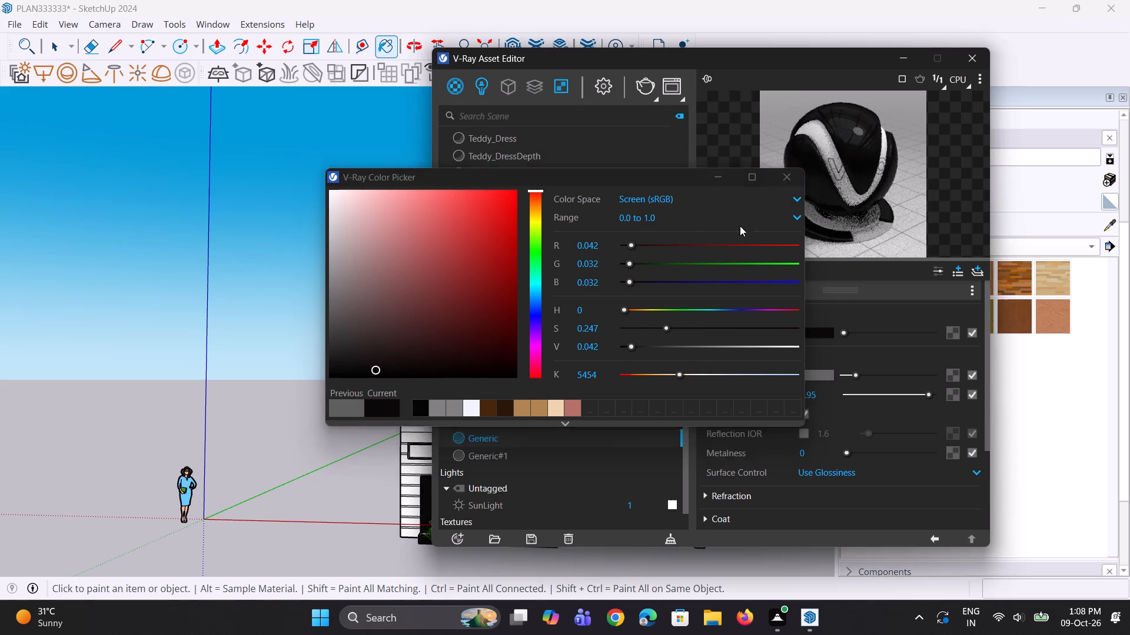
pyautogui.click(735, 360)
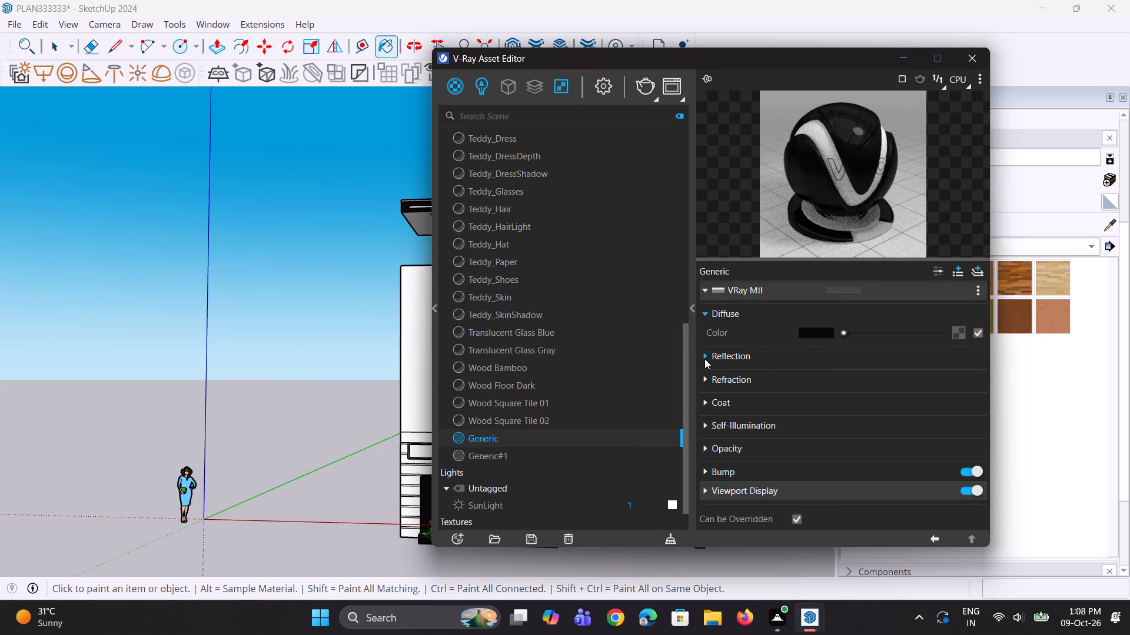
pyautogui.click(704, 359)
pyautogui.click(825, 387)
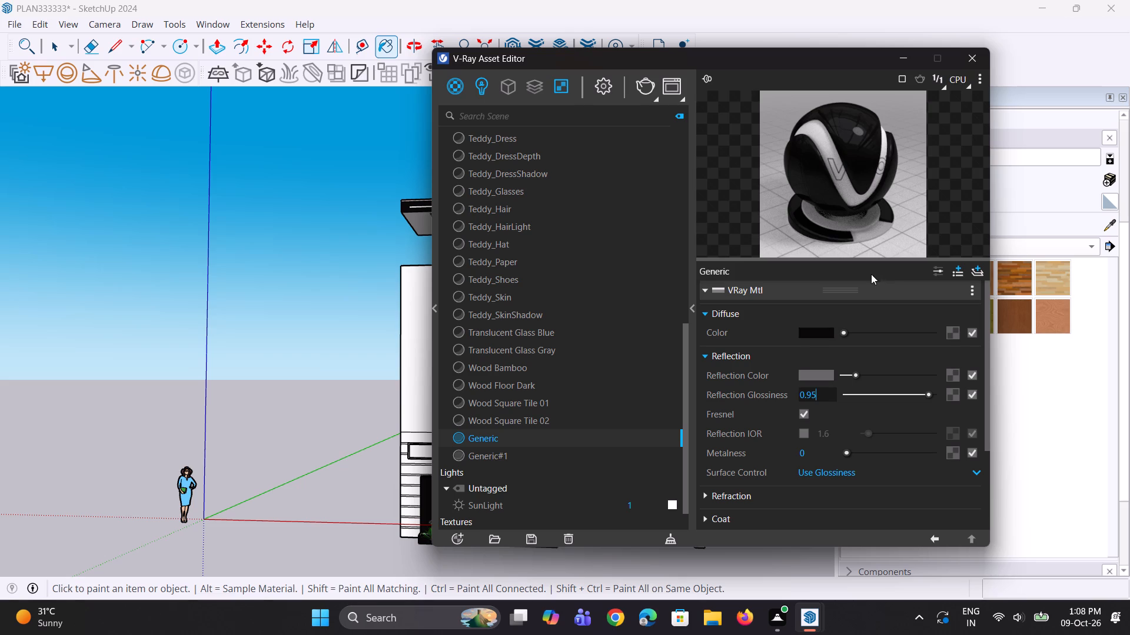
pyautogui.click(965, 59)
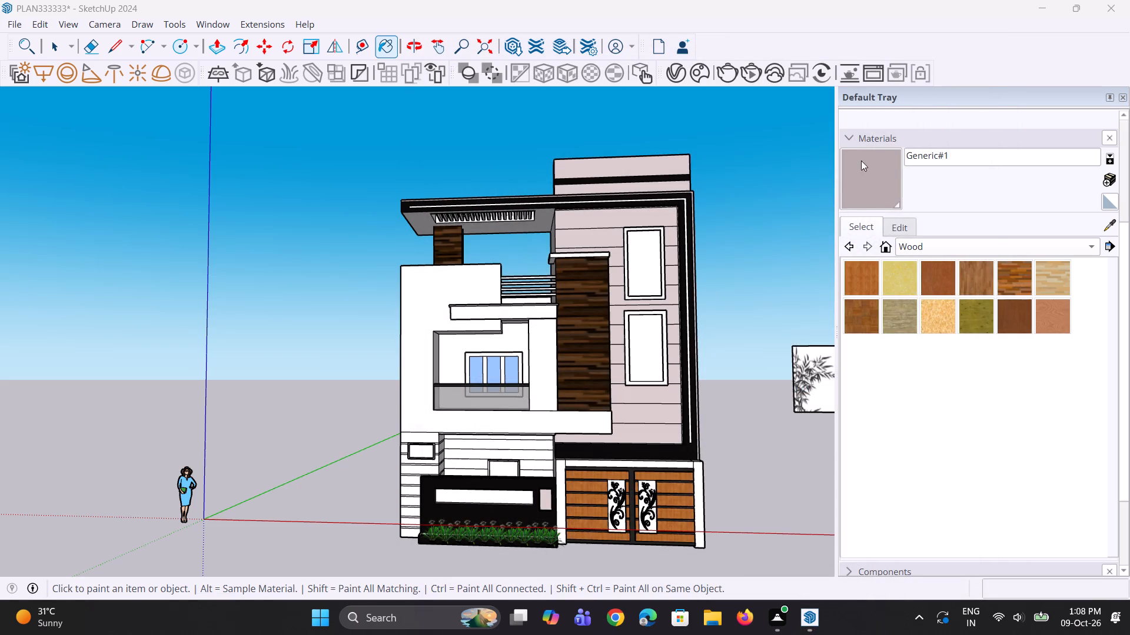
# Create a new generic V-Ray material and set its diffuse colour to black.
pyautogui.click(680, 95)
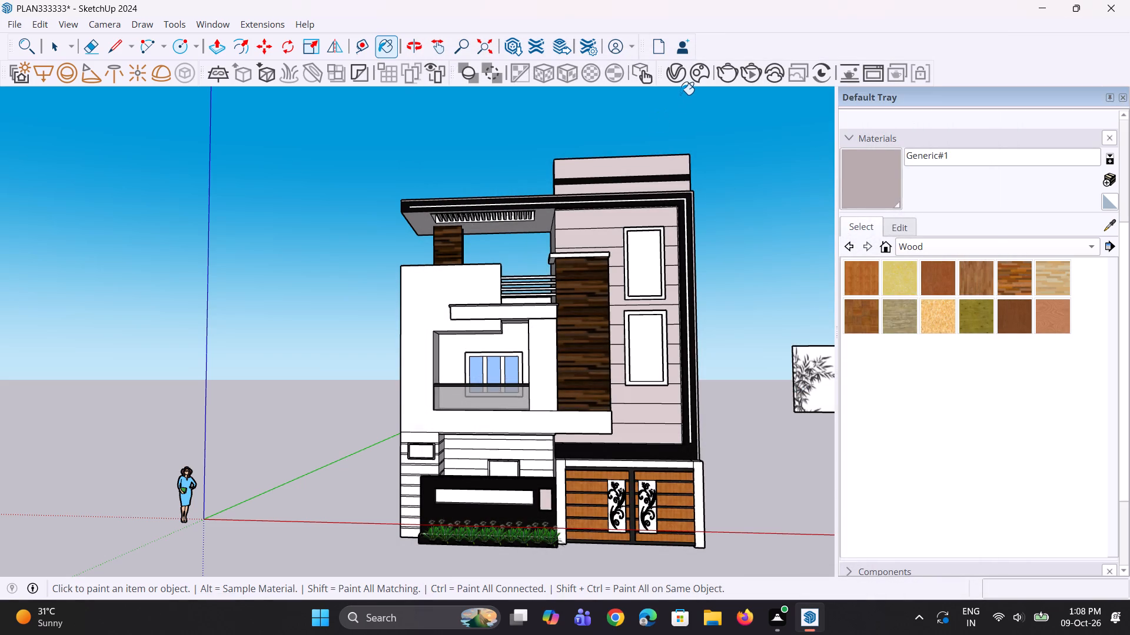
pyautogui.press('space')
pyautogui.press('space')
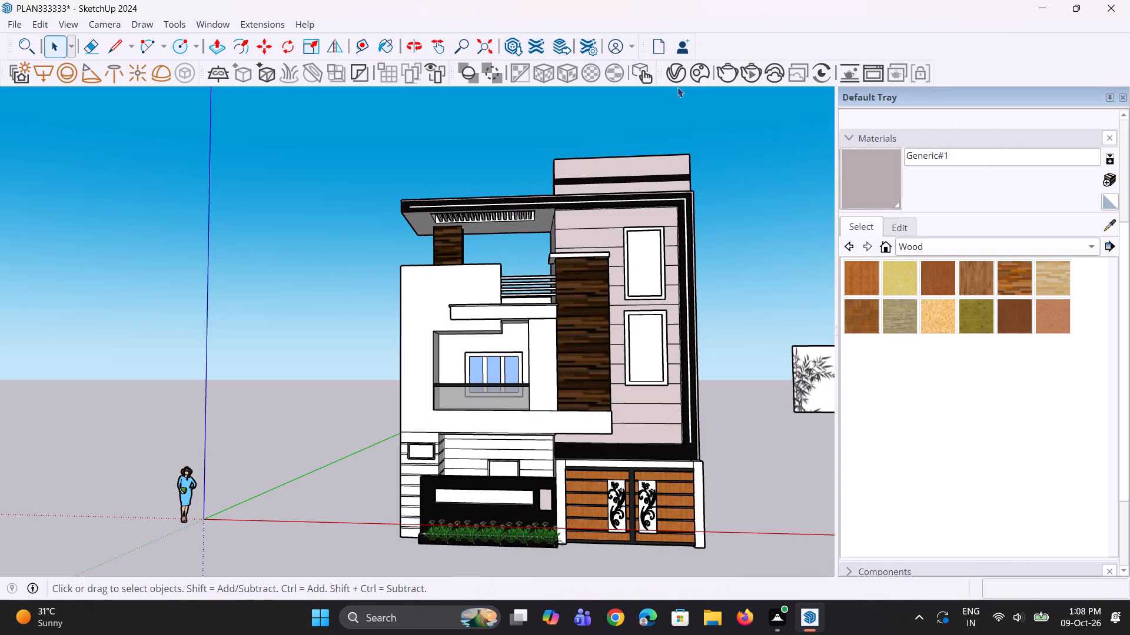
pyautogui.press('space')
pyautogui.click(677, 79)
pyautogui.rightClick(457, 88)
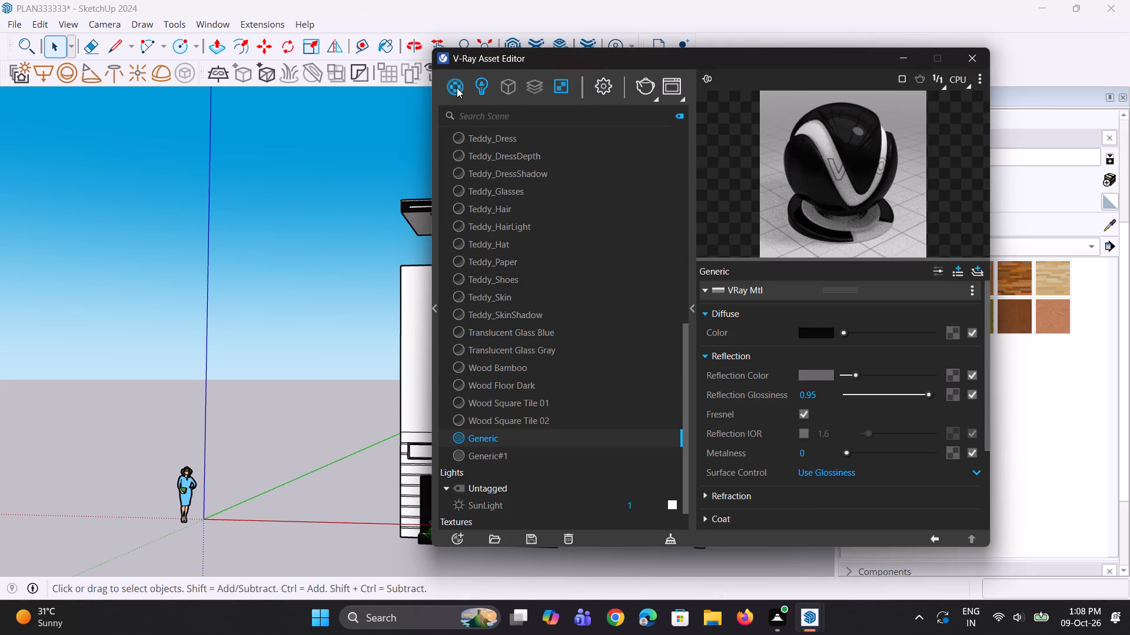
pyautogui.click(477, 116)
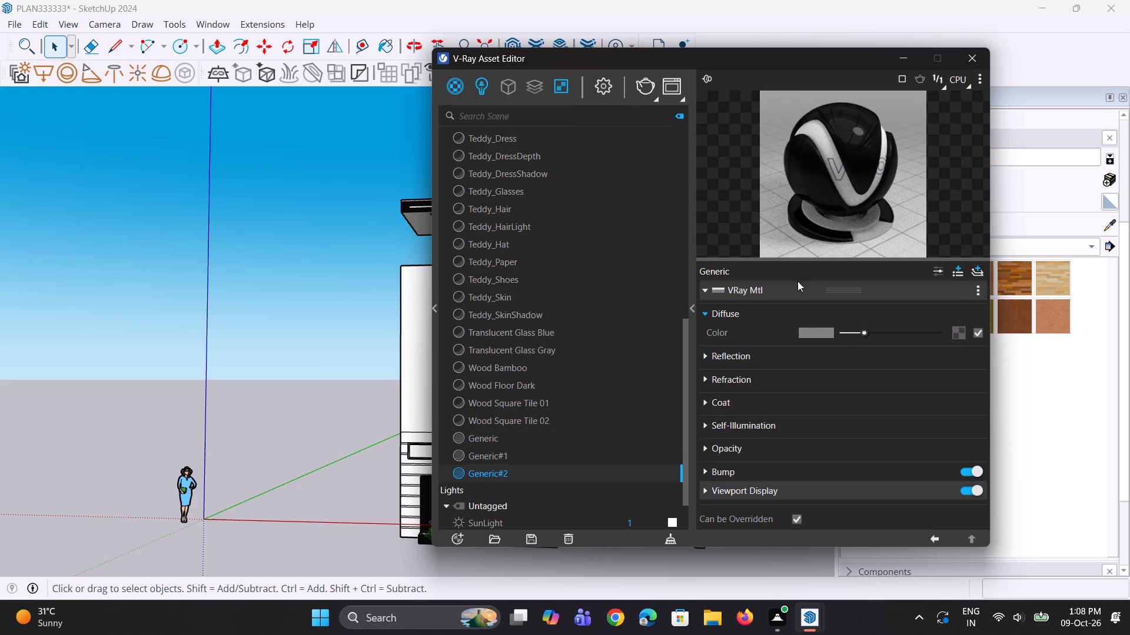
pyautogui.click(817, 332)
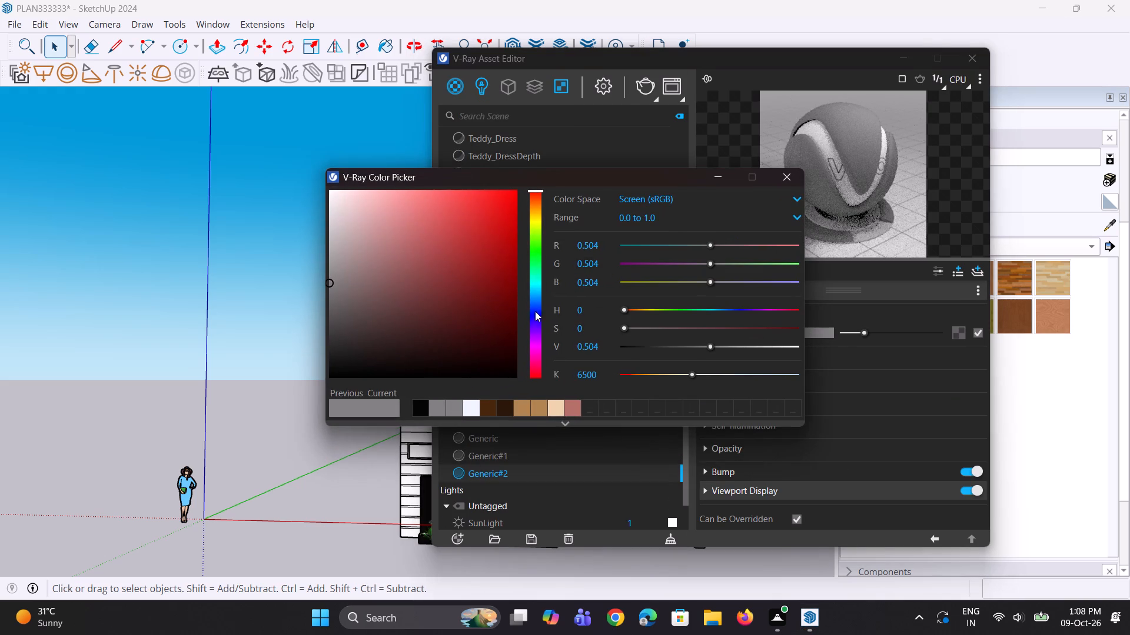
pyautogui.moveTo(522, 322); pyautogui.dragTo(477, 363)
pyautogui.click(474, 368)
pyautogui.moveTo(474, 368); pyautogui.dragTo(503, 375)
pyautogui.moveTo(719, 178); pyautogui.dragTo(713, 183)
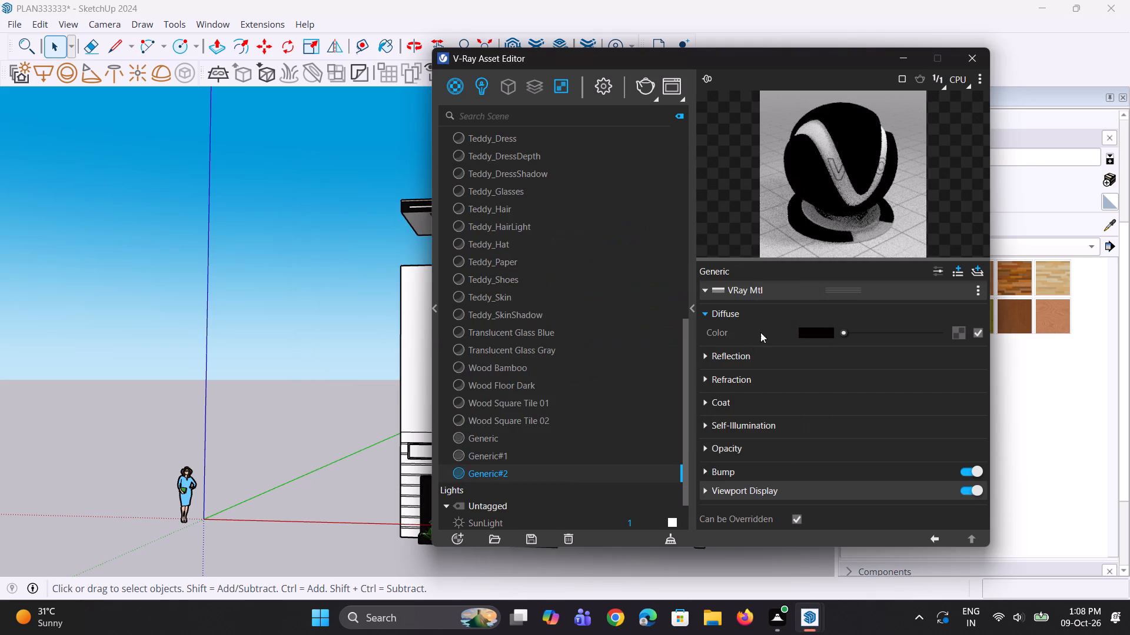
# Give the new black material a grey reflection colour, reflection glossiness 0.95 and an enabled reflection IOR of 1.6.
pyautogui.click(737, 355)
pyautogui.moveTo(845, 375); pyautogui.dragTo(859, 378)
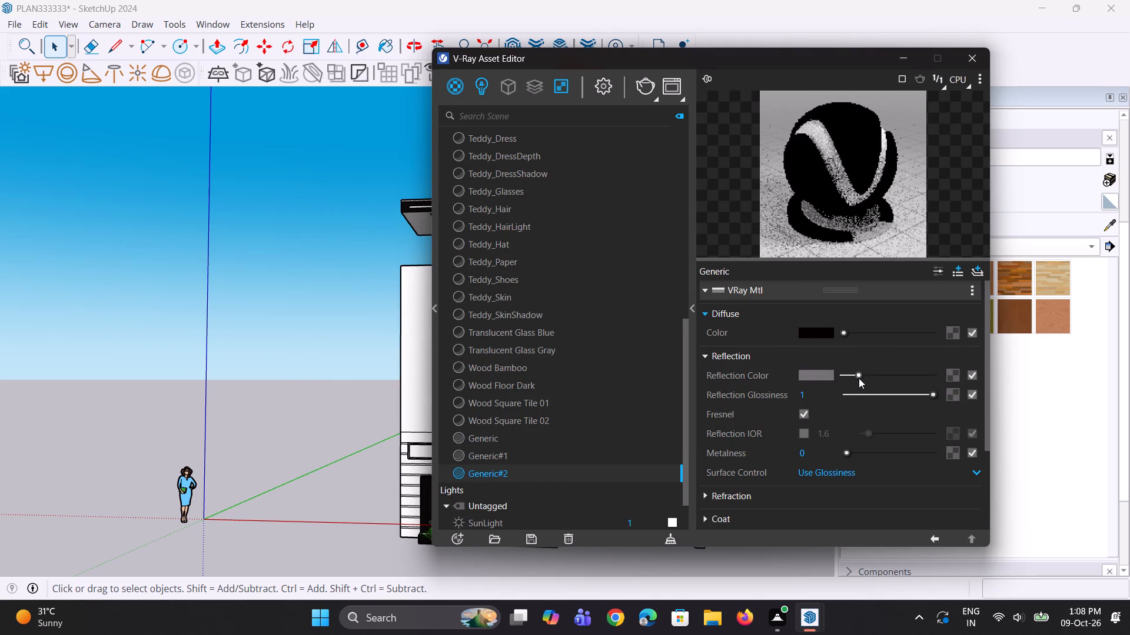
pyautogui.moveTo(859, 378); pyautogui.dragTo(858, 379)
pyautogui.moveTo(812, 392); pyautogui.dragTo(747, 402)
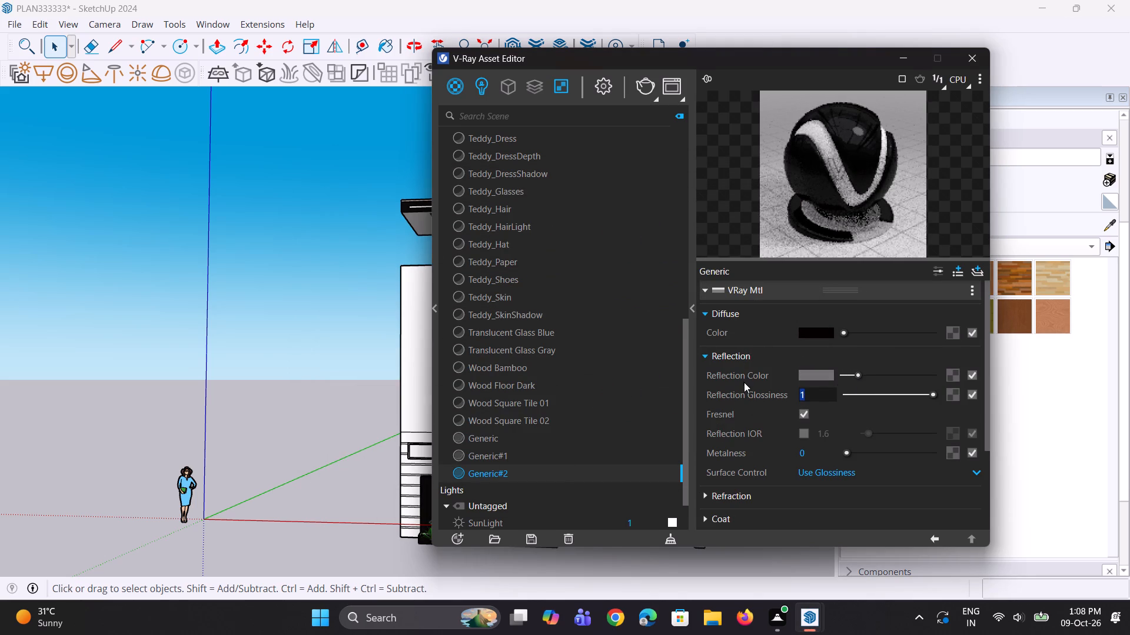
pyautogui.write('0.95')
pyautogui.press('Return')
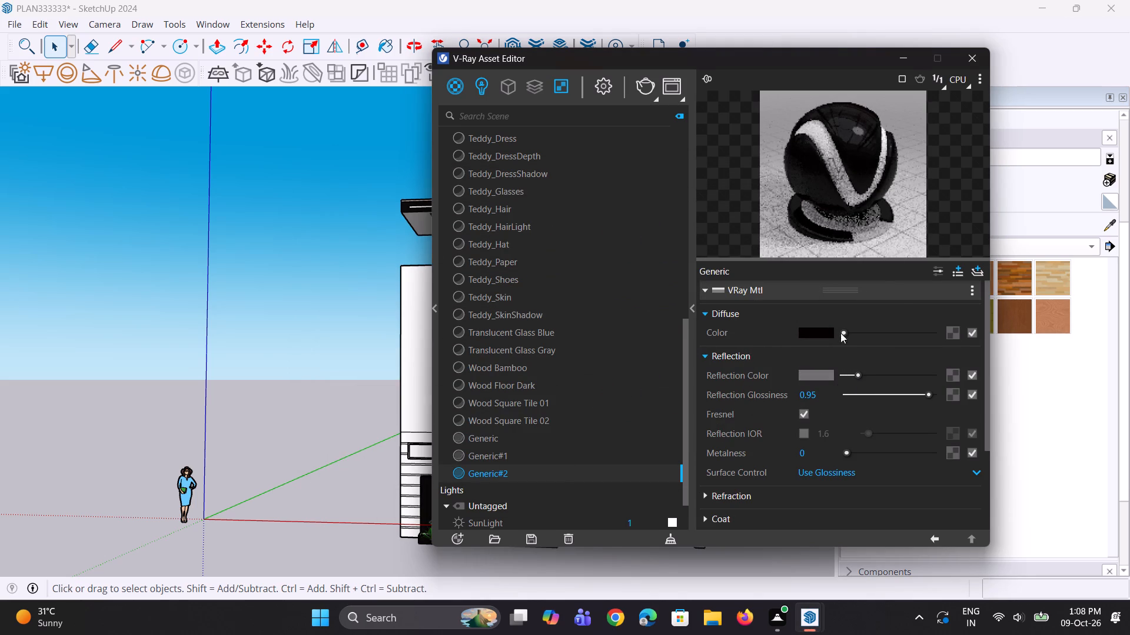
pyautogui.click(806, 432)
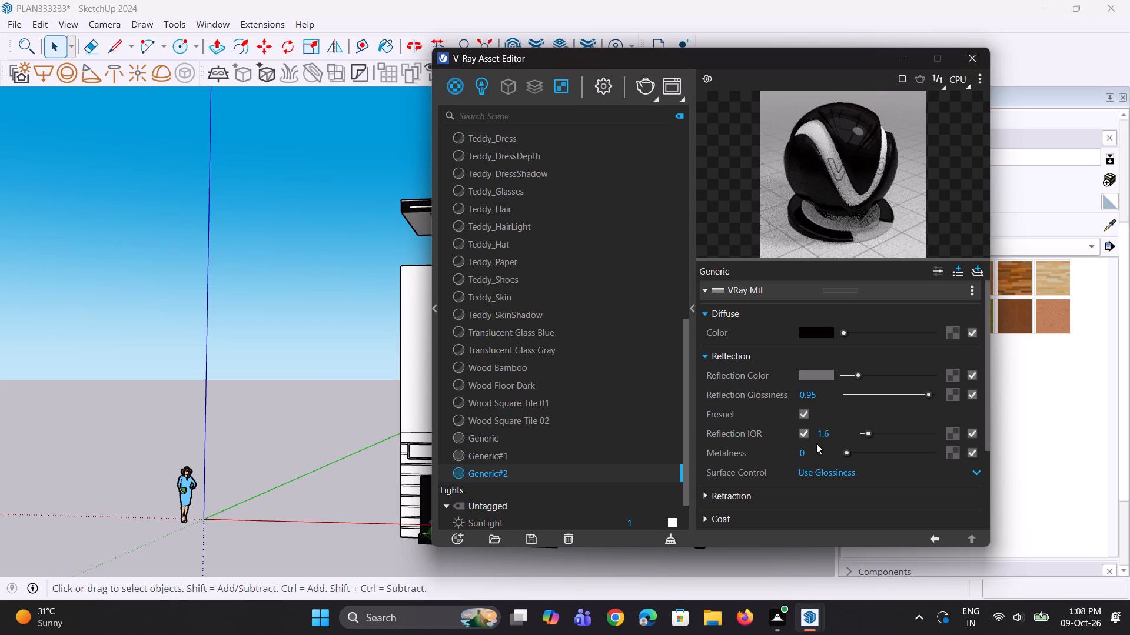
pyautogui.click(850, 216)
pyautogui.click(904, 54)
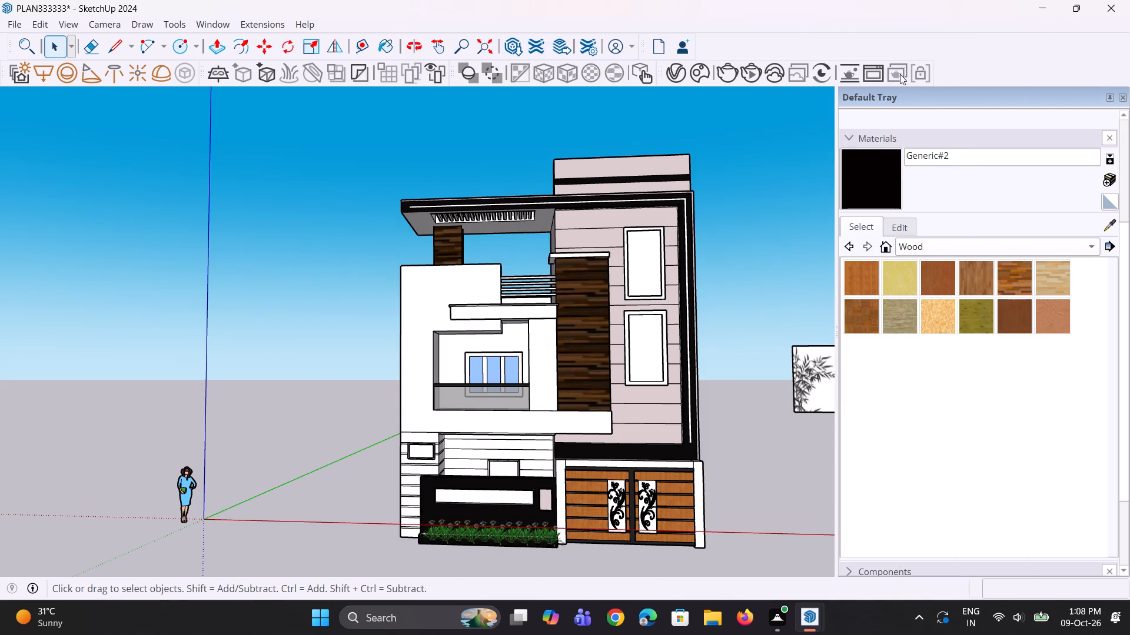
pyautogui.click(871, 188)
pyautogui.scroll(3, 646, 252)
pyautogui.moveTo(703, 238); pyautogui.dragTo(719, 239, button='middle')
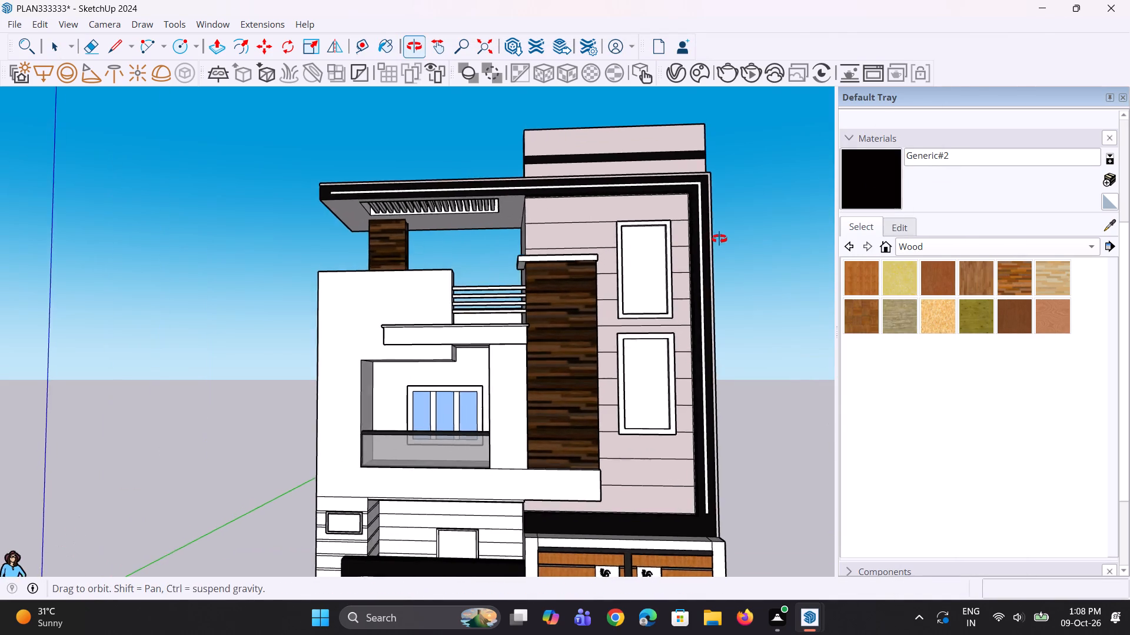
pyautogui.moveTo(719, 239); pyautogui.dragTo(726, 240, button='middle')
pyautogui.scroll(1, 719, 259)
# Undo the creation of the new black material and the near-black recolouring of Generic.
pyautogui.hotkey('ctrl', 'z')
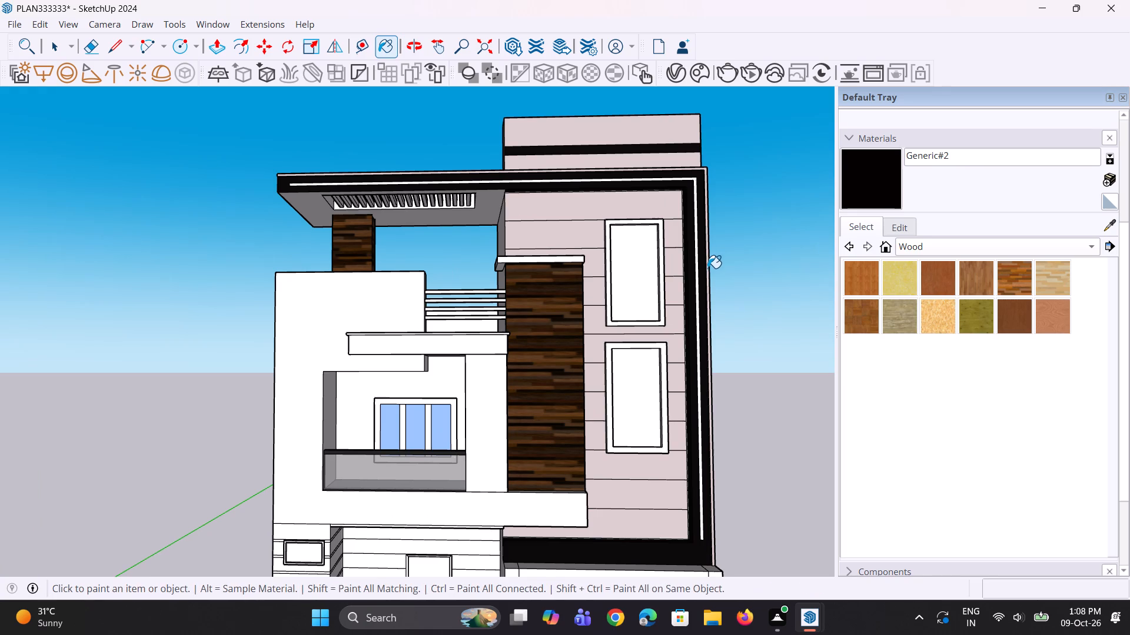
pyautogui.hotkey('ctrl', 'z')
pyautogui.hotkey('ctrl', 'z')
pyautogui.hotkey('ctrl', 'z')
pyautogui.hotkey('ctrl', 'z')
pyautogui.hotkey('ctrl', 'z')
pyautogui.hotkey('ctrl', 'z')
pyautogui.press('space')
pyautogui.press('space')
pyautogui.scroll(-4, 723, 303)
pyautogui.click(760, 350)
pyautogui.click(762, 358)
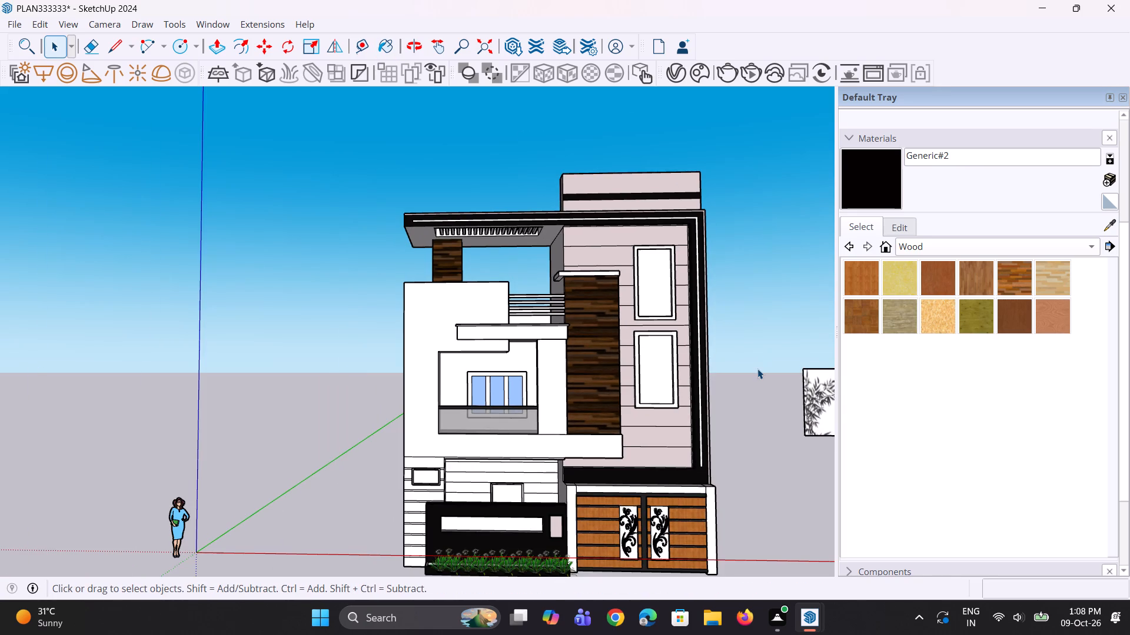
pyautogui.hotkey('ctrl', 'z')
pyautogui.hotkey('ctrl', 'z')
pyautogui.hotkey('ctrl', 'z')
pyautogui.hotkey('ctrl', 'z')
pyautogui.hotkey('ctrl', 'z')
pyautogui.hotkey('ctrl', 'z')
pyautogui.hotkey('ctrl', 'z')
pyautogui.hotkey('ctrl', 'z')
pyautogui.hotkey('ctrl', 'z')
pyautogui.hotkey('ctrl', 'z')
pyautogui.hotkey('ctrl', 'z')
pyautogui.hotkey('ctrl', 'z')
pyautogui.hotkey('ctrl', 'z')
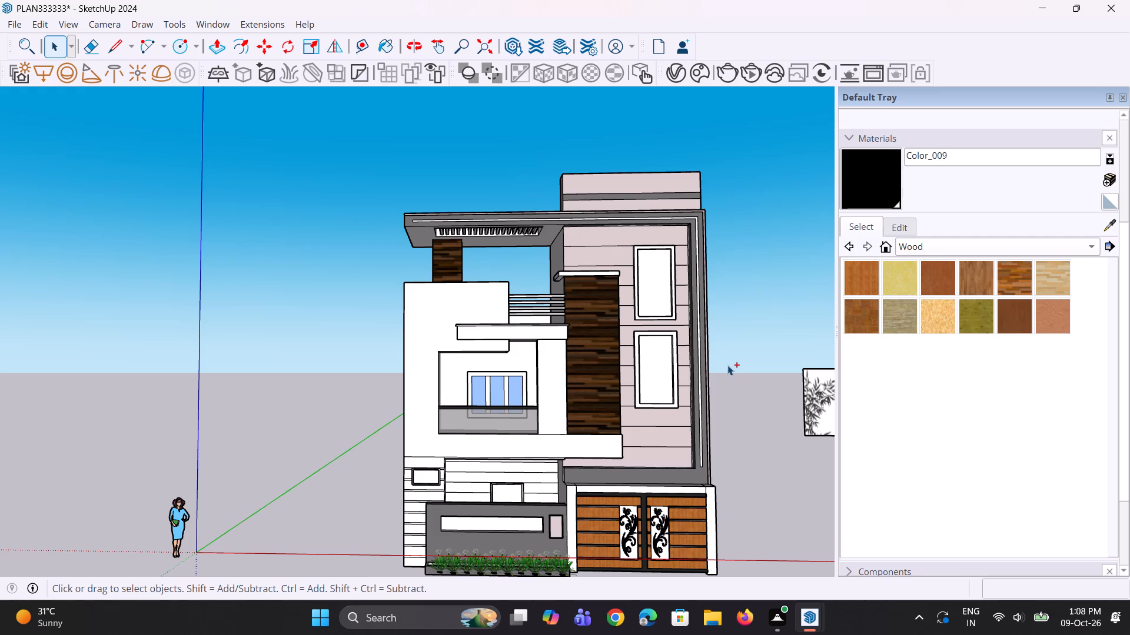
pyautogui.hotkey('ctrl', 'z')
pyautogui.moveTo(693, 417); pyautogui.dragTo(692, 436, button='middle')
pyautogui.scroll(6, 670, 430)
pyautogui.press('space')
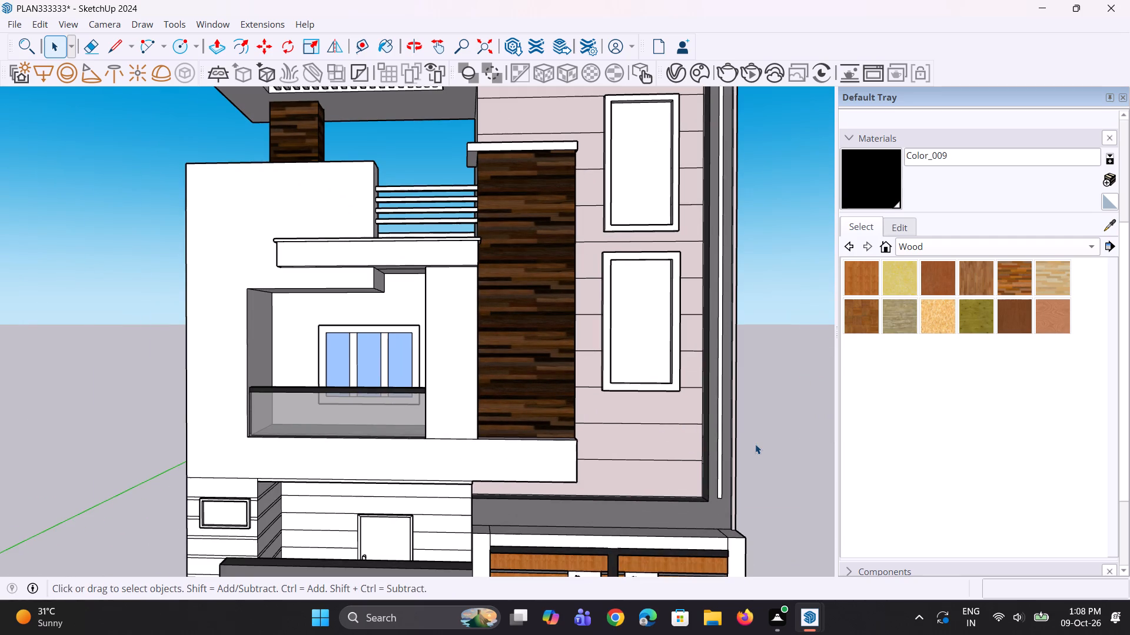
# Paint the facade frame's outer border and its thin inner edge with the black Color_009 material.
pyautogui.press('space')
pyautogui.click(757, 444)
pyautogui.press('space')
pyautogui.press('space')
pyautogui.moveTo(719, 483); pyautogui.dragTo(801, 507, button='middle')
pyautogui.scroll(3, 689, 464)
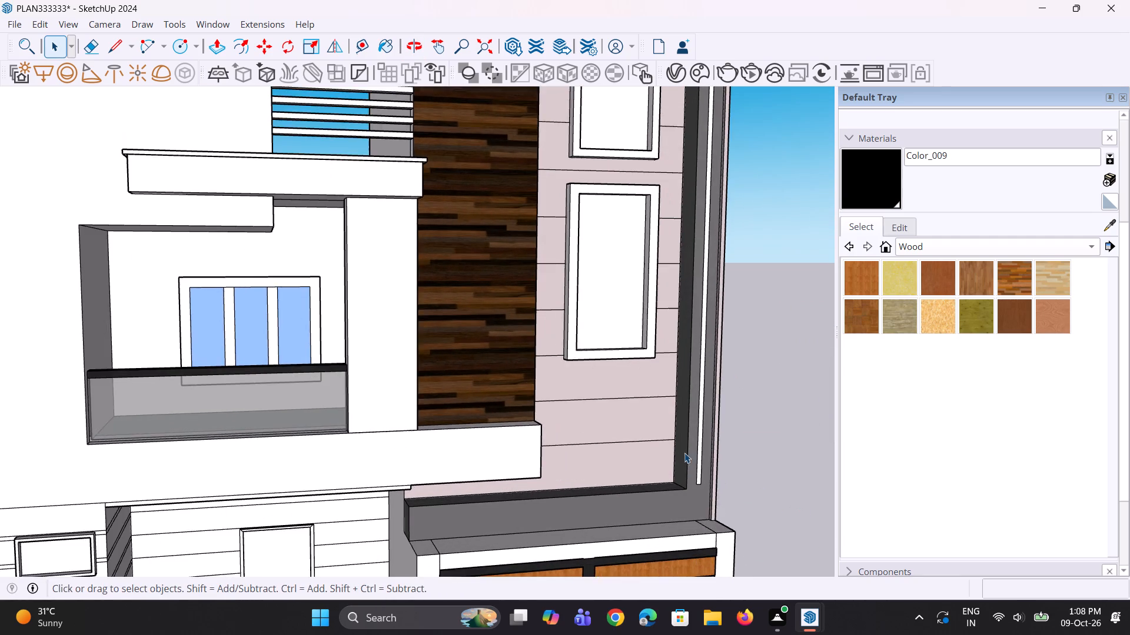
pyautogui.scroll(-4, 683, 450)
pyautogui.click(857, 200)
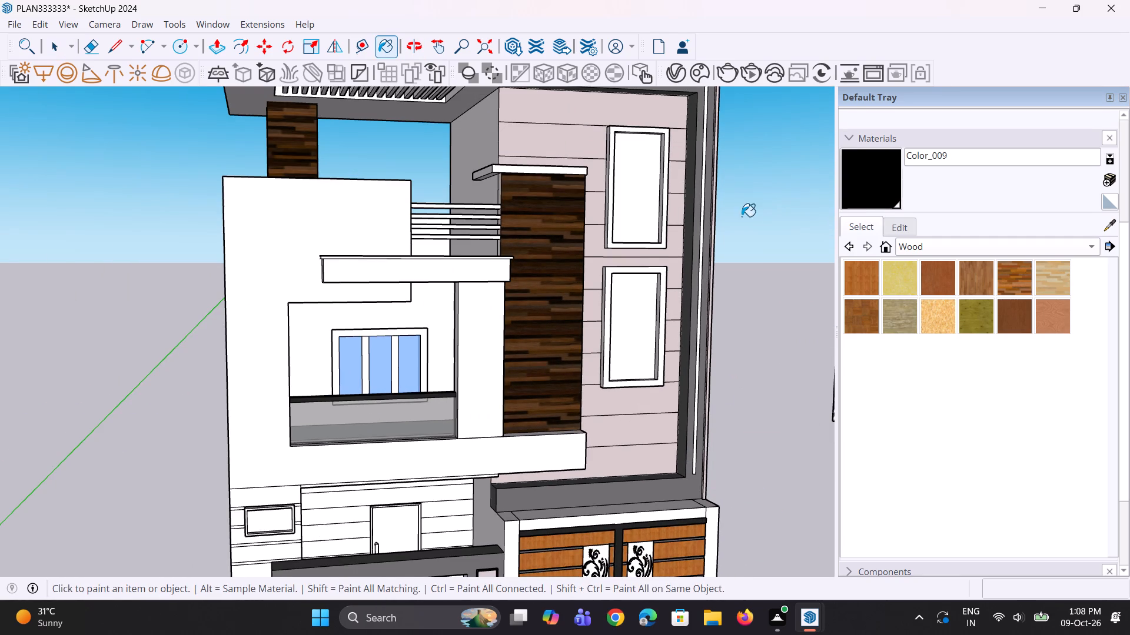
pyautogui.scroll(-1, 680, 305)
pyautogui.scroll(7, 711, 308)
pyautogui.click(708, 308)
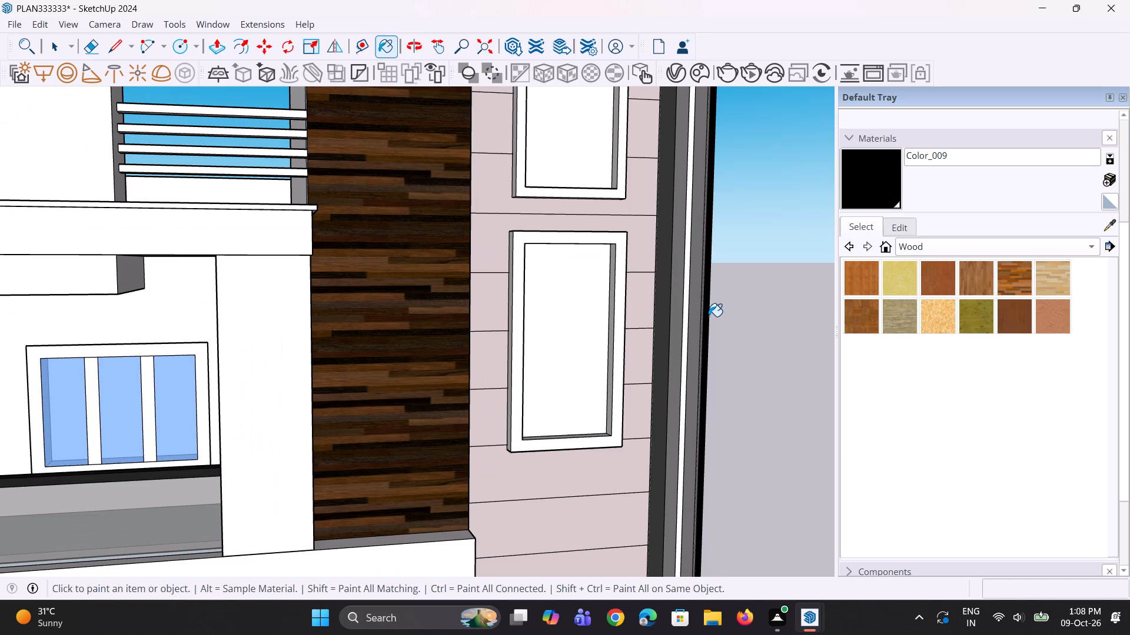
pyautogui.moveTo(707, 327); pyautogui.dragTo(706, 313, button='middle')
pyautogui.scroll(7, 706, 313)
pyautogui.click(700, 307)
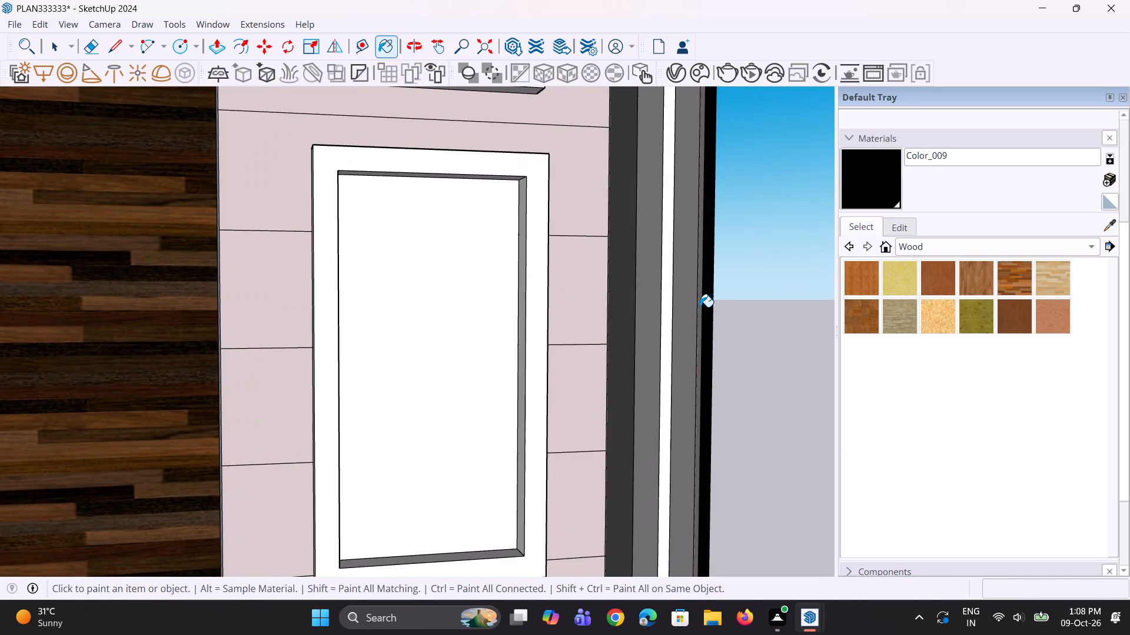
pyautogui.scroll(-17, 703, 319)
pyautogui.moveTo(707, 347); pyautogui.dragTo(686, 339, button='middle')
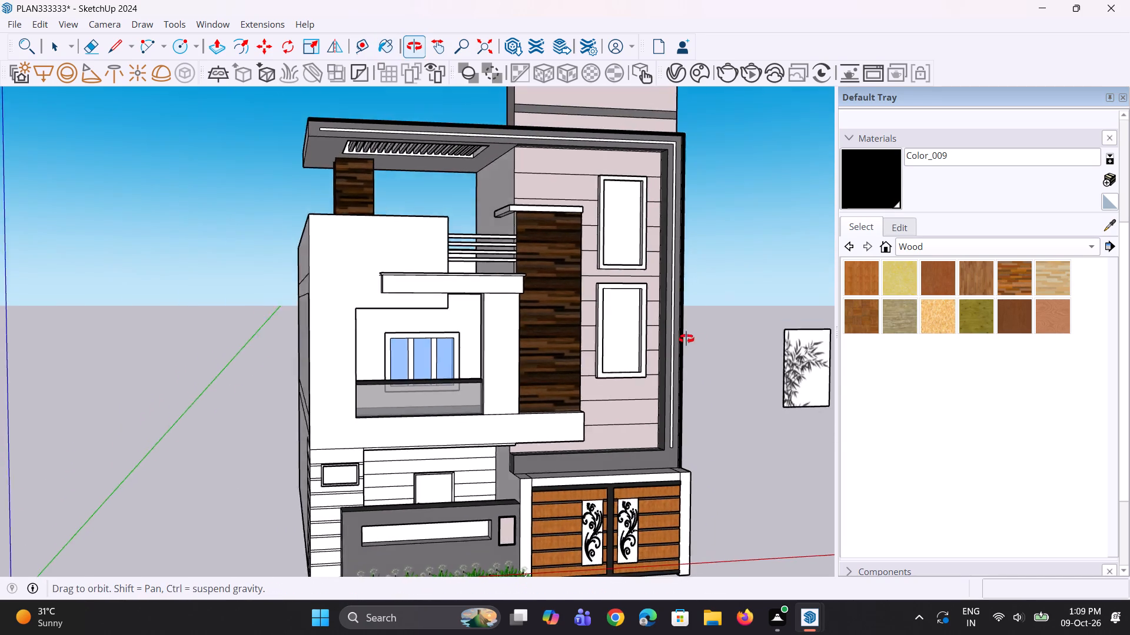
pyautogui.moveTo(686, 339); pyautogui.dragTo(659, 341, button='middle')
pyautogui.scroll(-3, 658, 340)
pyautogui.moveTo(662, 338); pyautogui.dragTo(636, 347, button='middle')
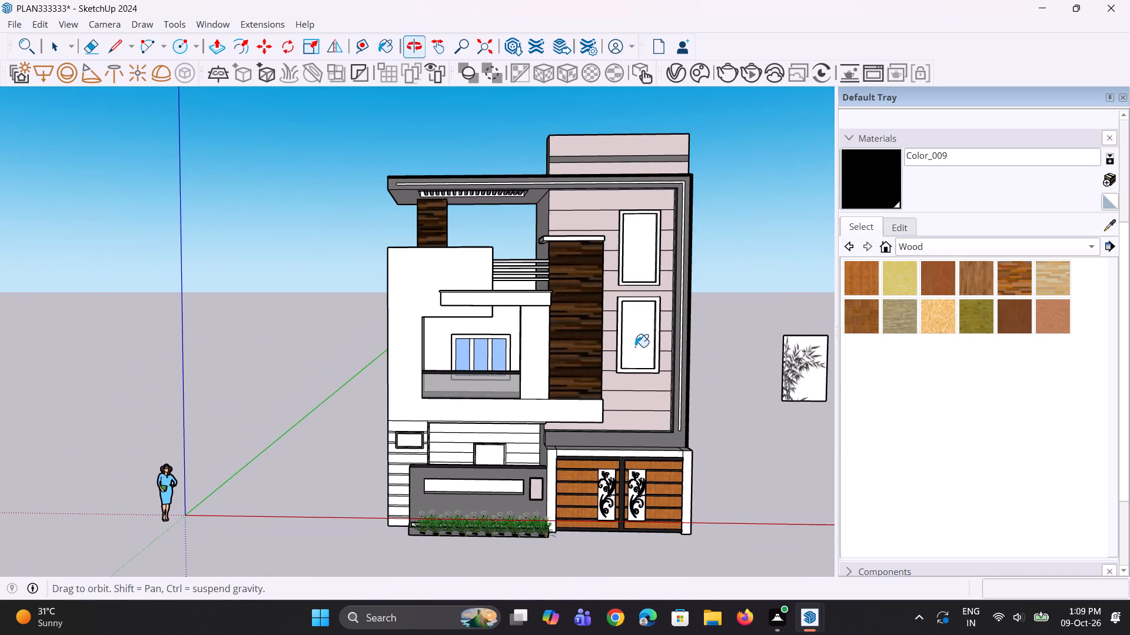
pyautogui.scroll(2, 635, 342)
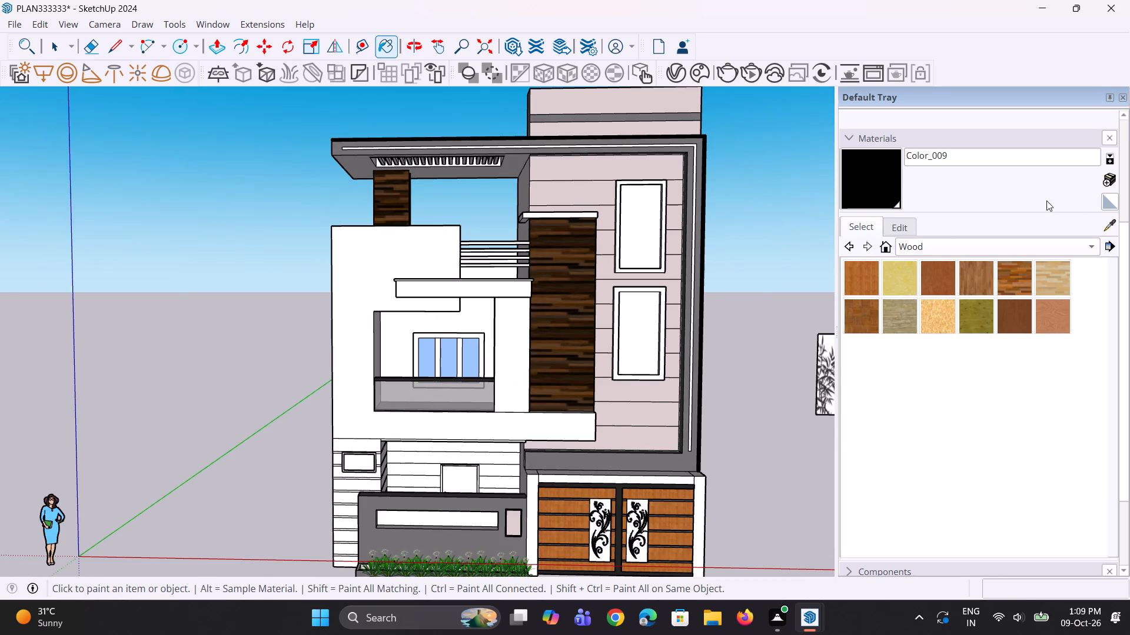
# Sample the pinkish-grey Generic#1 from the facade wall and paint it on the frame's outer border and vertical inner edge.
pyautogui.click(1111, 219)
pyautogui.click(672, 286)
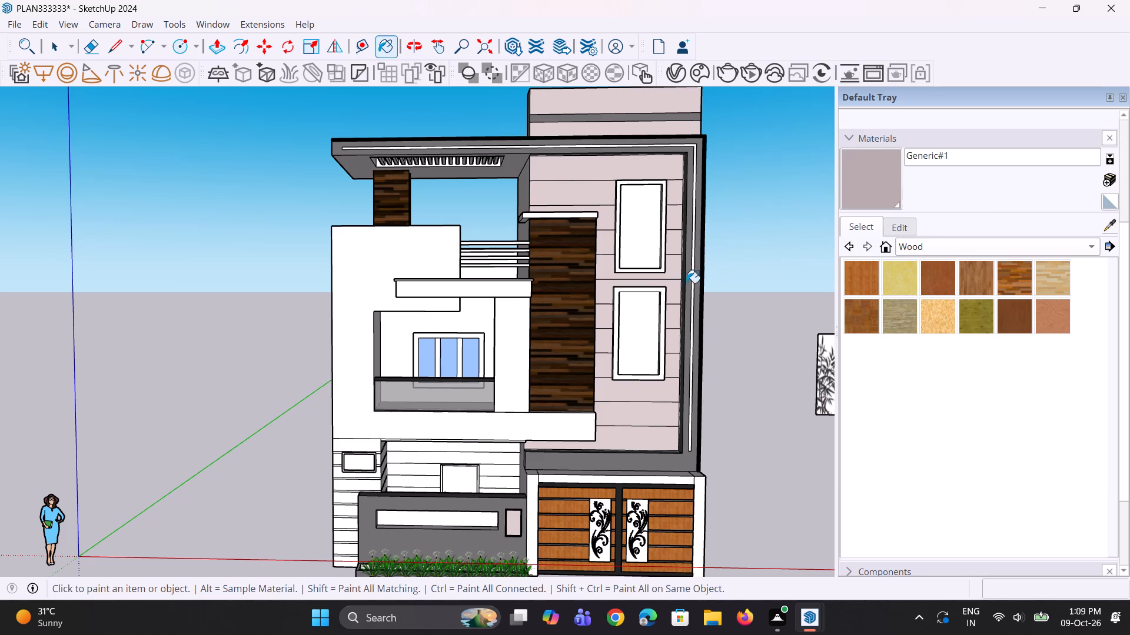
pyautogui.scroll(11, 687, 282)
pyautogui.click(713, 277)
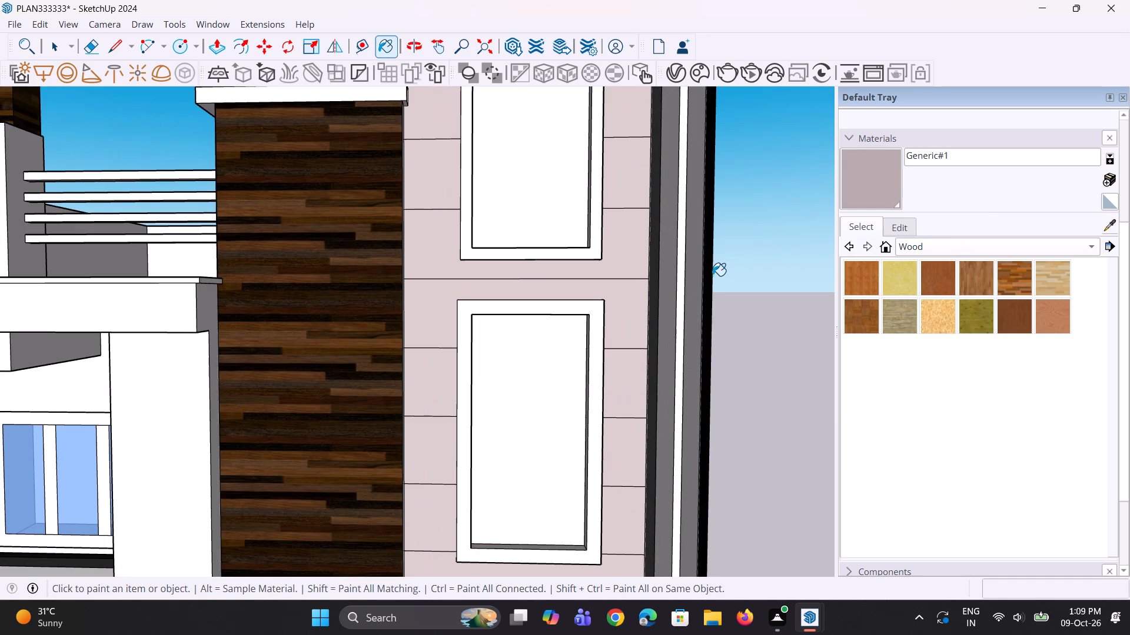
pyautogui.click(710, 274)
pyautogui.moveTo(711, 283); pyautogui.dragTo(726, 289, button='middle')
pyautogui.scroll(2, 704, 283)
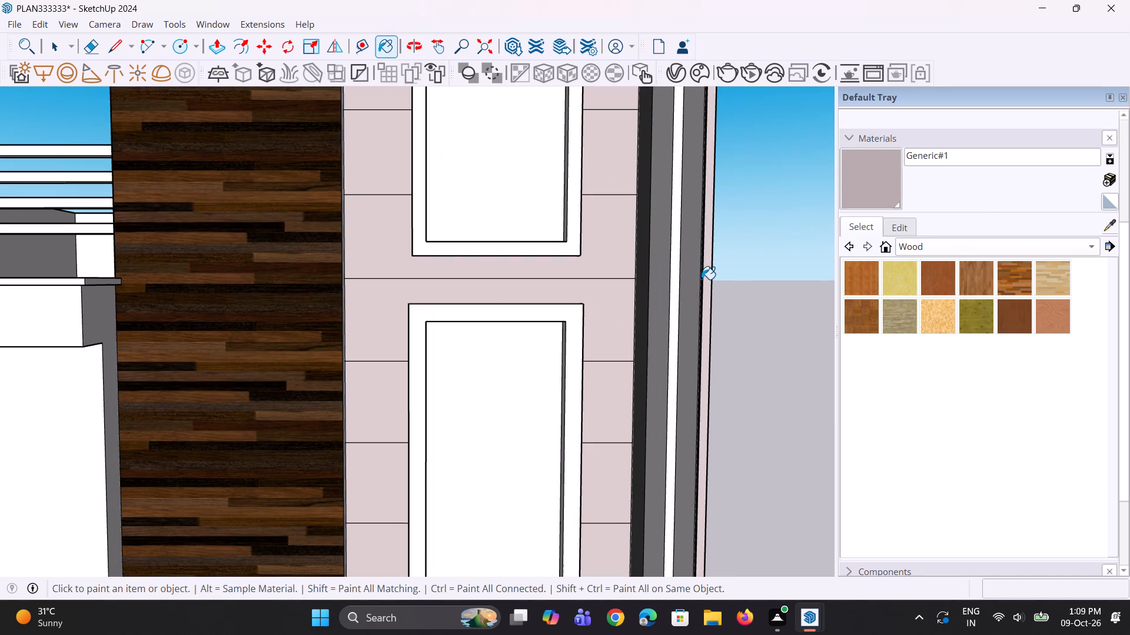
pyautogui.click(702, 279)
pyautogui.scroll(6, 708, 275)
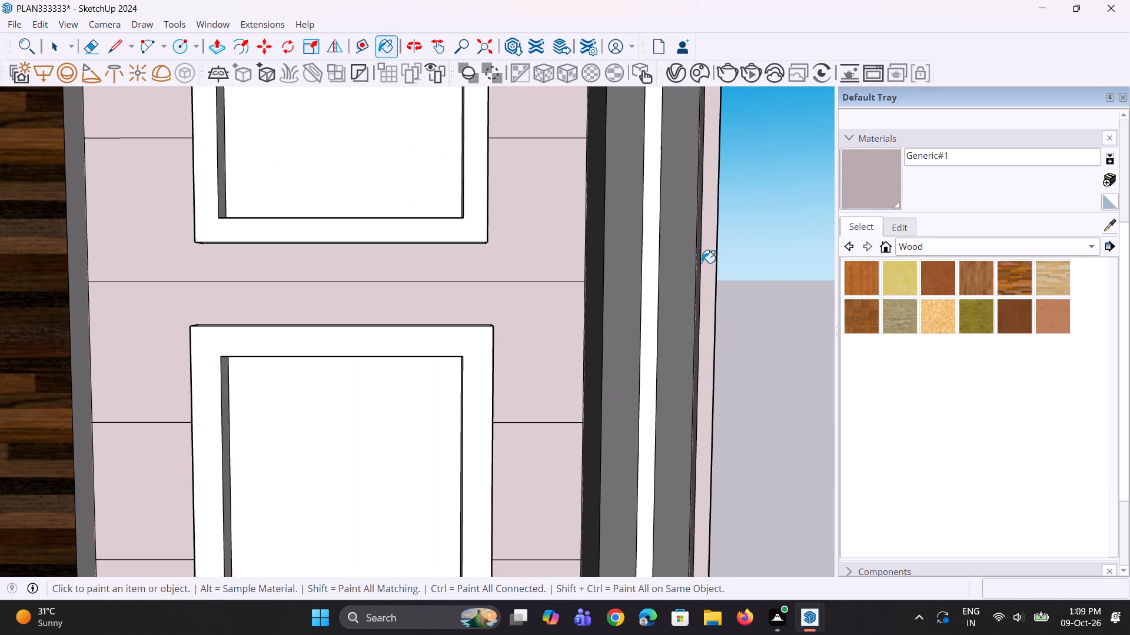
pyautogui.click(700, 259)
pyautogui.click(699, 253)
pyautogui.click(698, 248)
pyautogui.moveTo(714, 284); pyautogui.dragTo(779, 274, button='middle')
pyautogui.scroll(2, 708, 249)
pyautogui.click(683, 235)
pyautogui.scroll(-1, 684, 258)
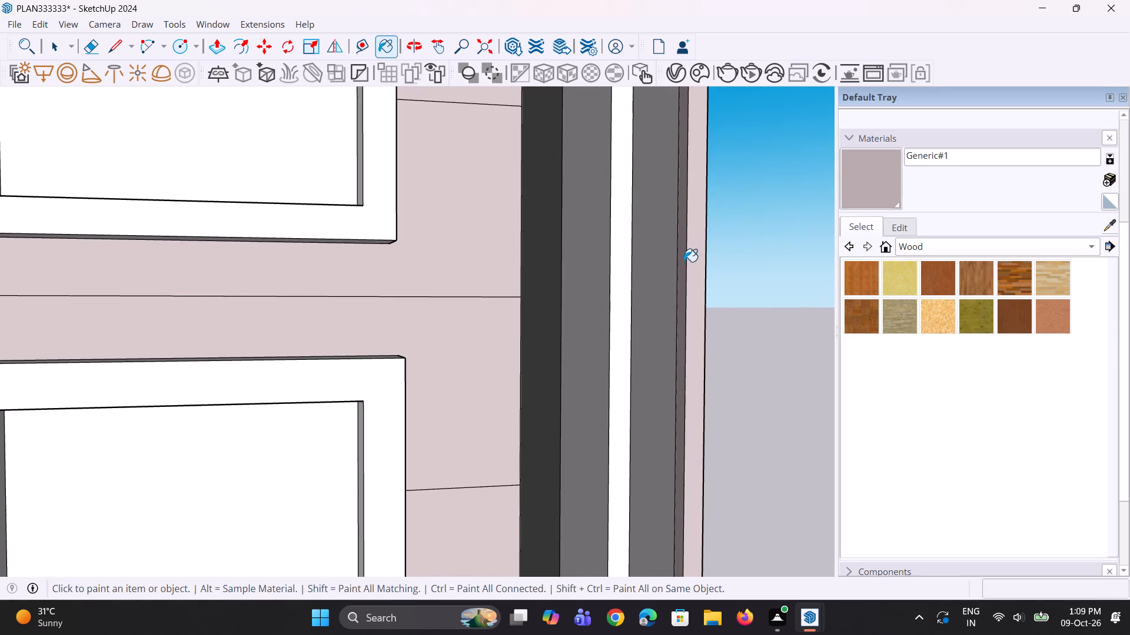
# Paint the thin inner edge beneath the frame's top border with the pinkish-grey Generic#1 material.
pyautogui.scroll(-20, 684, 262)
pyautogui.scroll(-5, 684, 262)
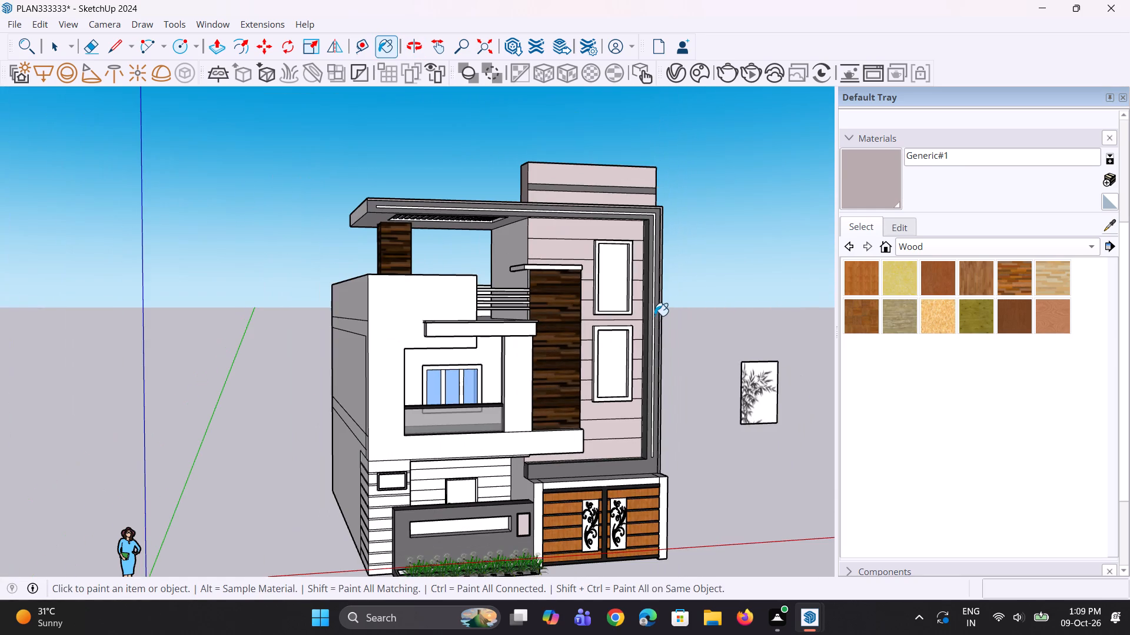
pyautogui.scroll(-1, 646, 306)
pyautogui.moveTo(646, 306); pyautogui.dragTo(603, 293, button='middle')
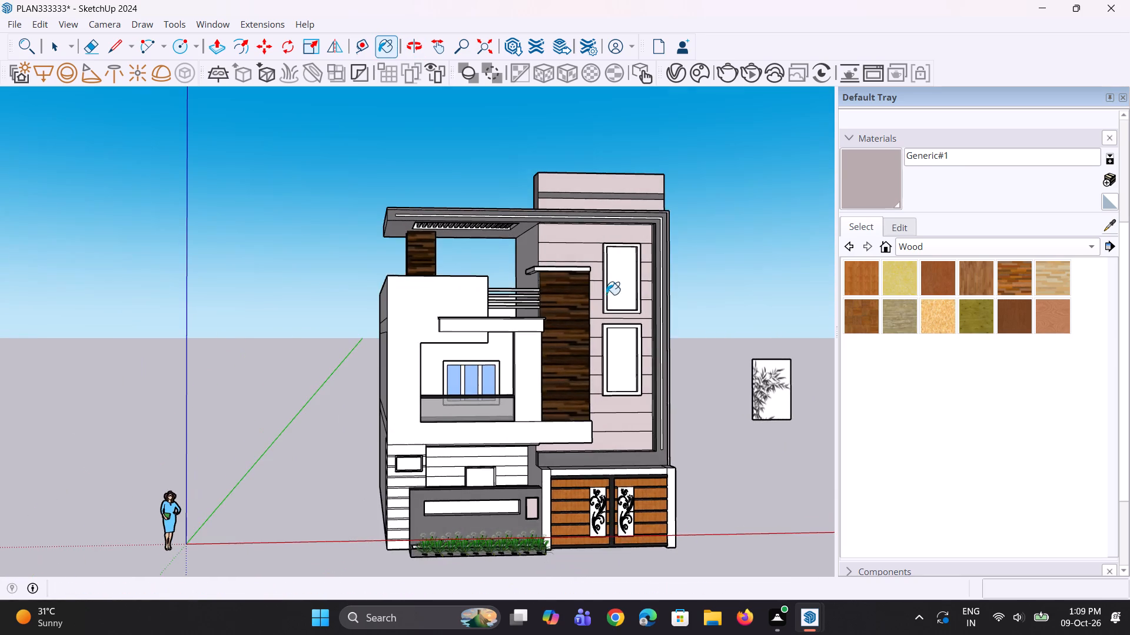
pyautogui.scroll(8, 672, 415)
pyautogui.moveTo(660, 485); pyautogui.dragTo(667, 486, button='middle')
pyautogui.scroll(-5, 636, 442)
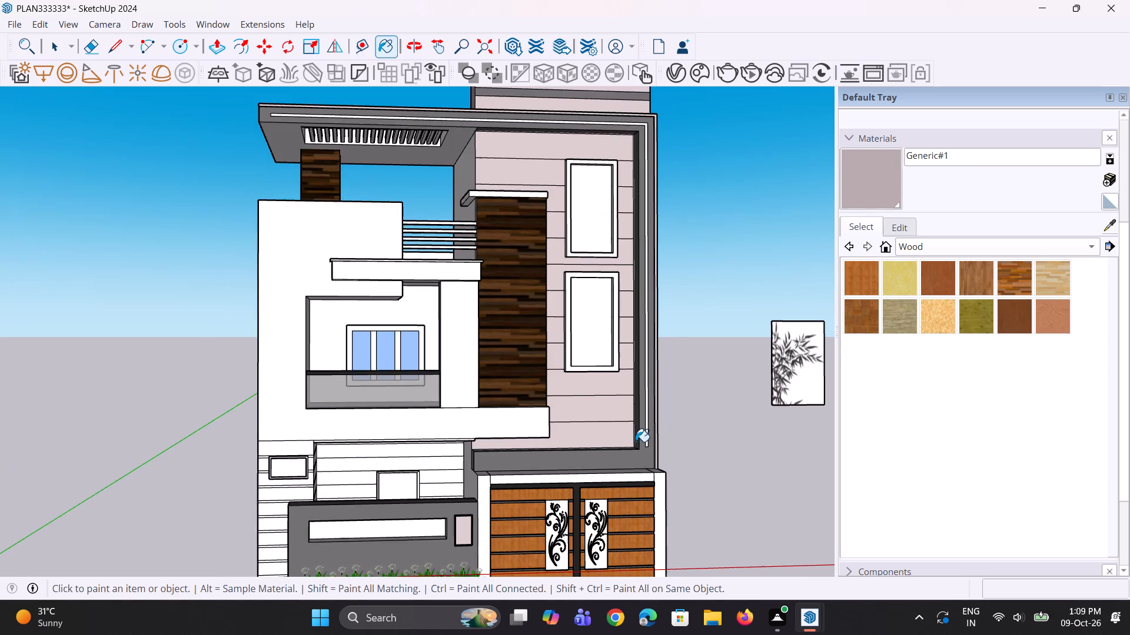
pyautogui.moveTo(636, 416); pyautogui.dragTo(640, 389, button='middle')
pyautogui.scroll(8, 593, 92)
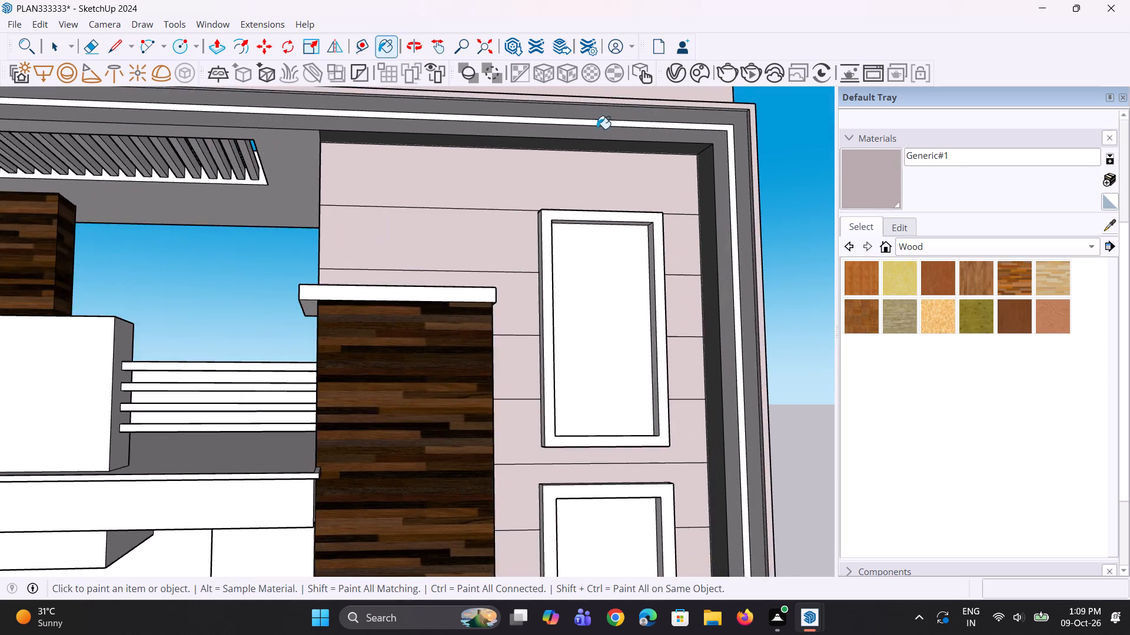
pyautogui.scroll(2, 597, 129)
pyautogui.middleClick(630, 139)
pyautogui.scroll(-4, 632, 244)
pyautogui.moveTo(609, 172); pyautogui.dragTo(606, 147, button='middle')
pyautogui.scroll(4, 583, 148)
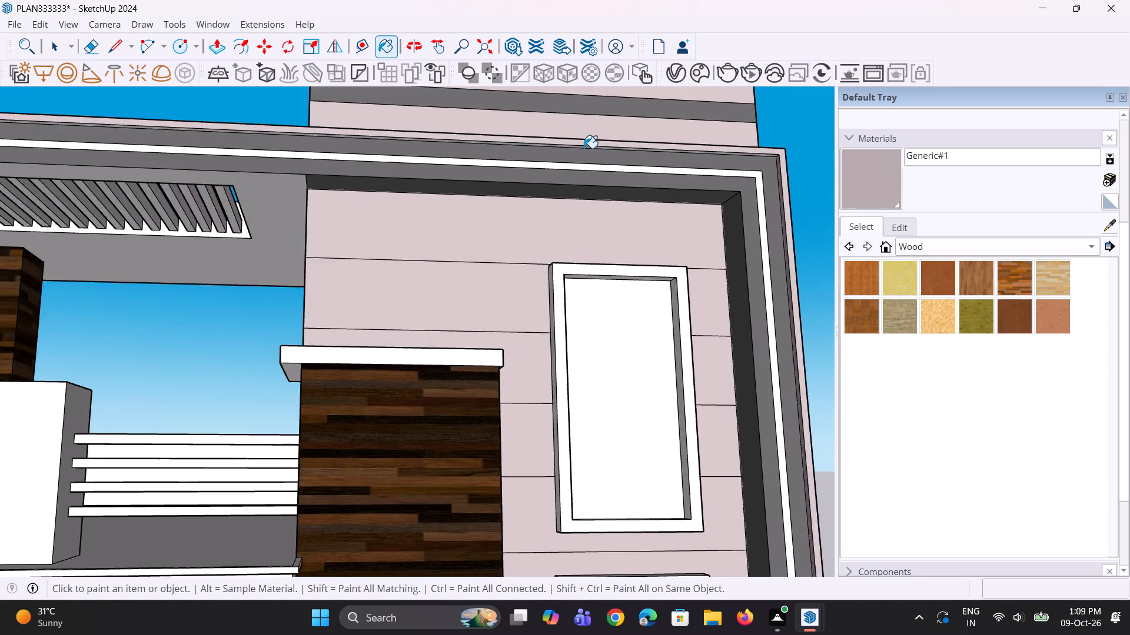
pyautogui.scroll(9, 584, 148)
pyautogui.moveTo(603, 148); pyautogui.dragTo(614, 127, button='middle')
pyautogui.scroll(3, 607, 154)
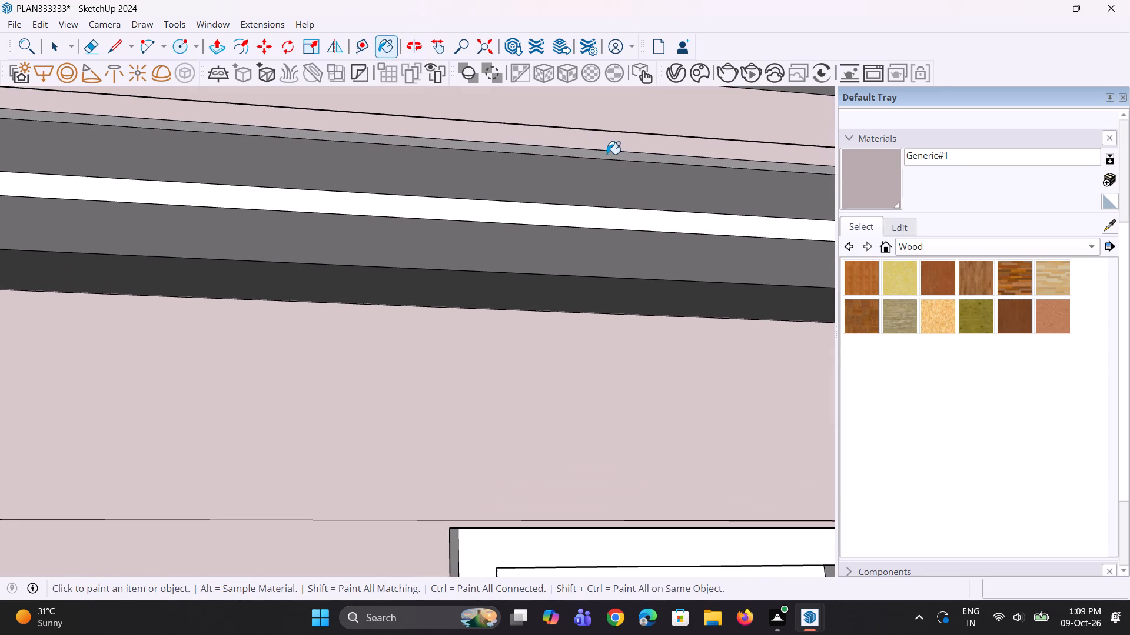
pyautogui.click(610, 159)
pyautogui.click(618, 155)
pyautogui.click(618, 155)
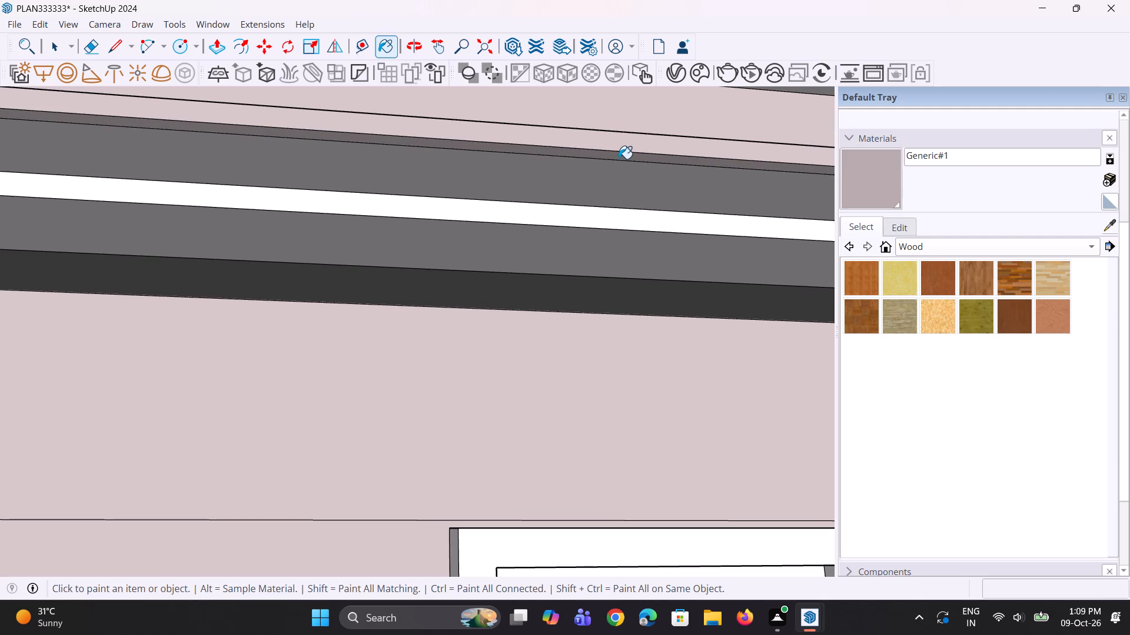
# Thicken the frame's outer border by push/pulling its top and vertical inner edge faces inward about 9/16" each.
pyautogui.press('p')
pyautogui.scroll(2, 620, 180)
pyautogui.click(650, 155)
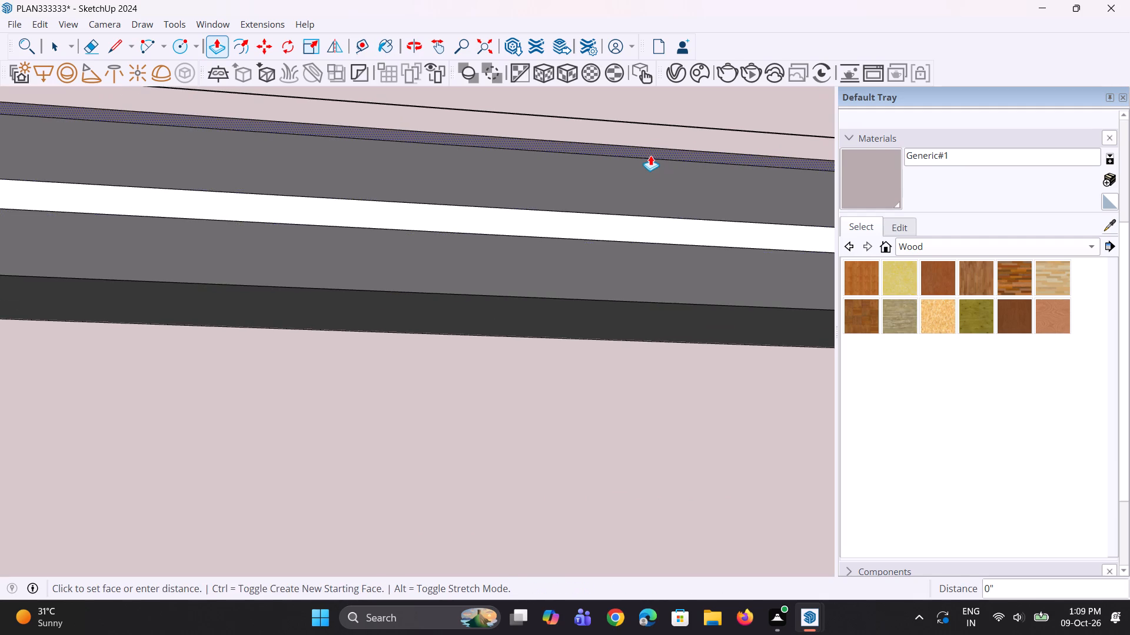
pyautogui.click(652, 161)
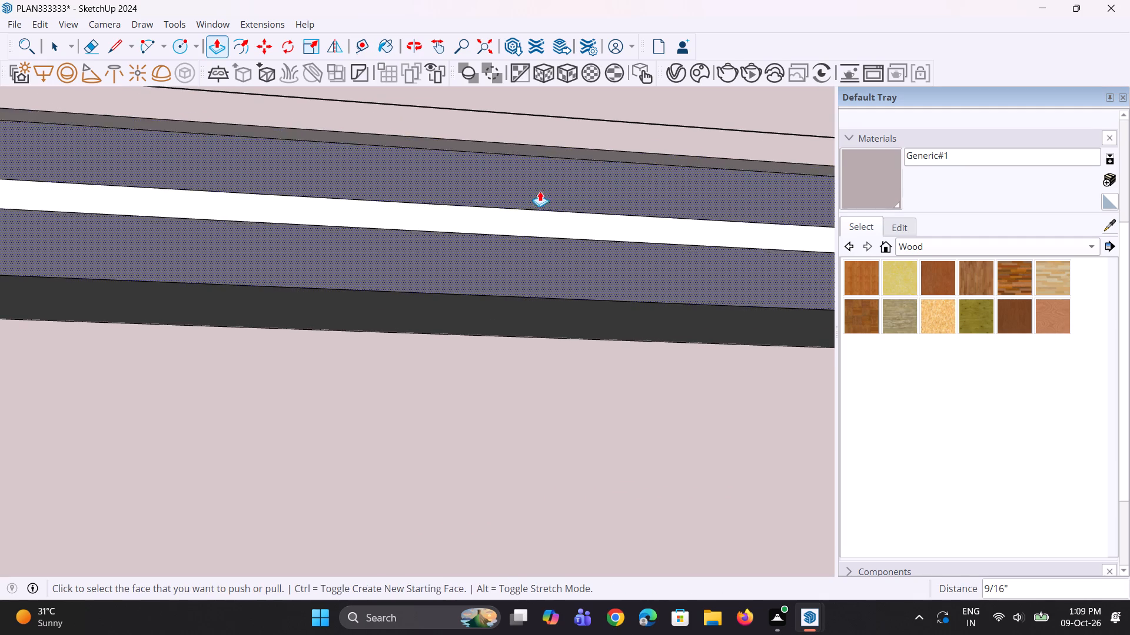
pyautogui.scroll(-12, 532, 194)
pyautogui.scroll(4, 801, 243)
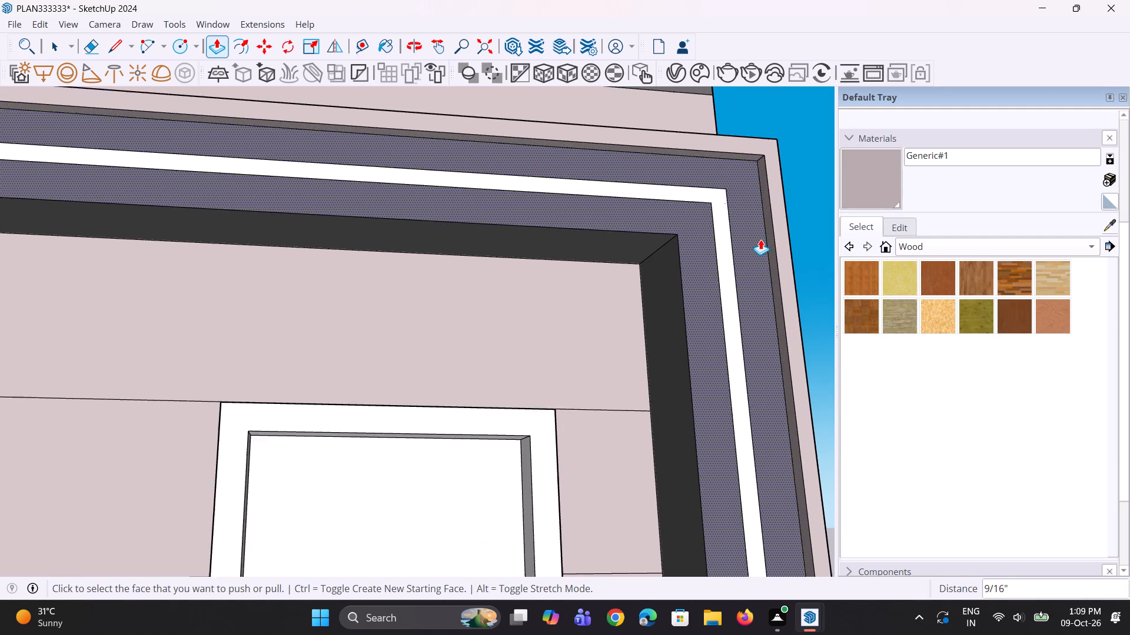
pyautogui.scroll(3, 760, 239)
pyautogui.click(773, 241)
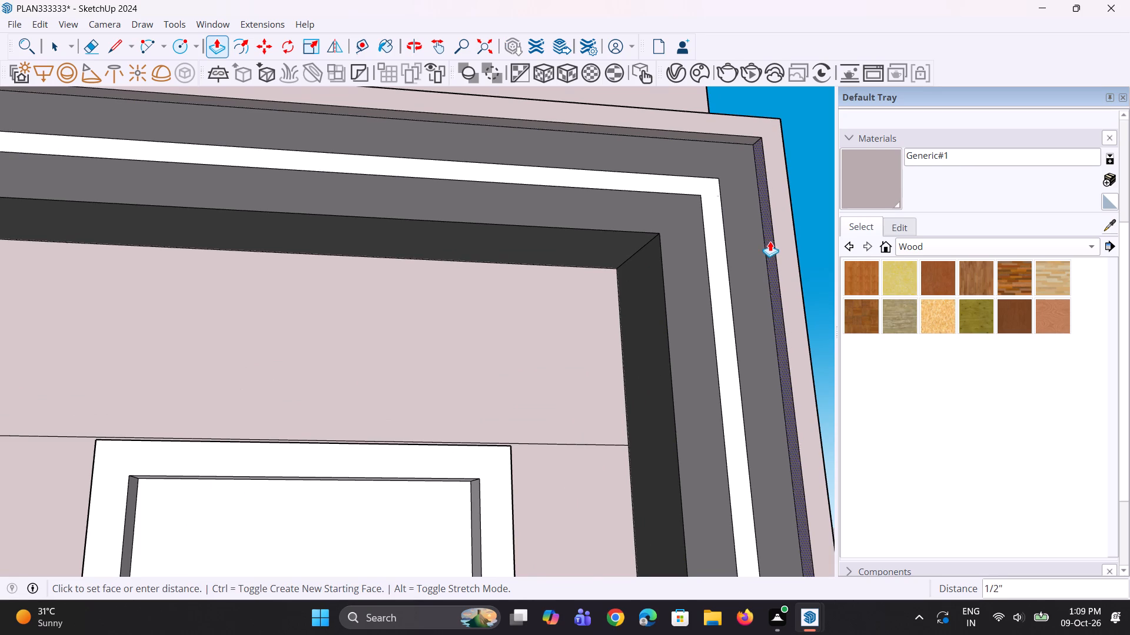
pyautogui.click(769, 240)
# Examine the repainted frame, roof slab and upper facade from several angles.
pyautogui.scroll(-17, 656, 203)
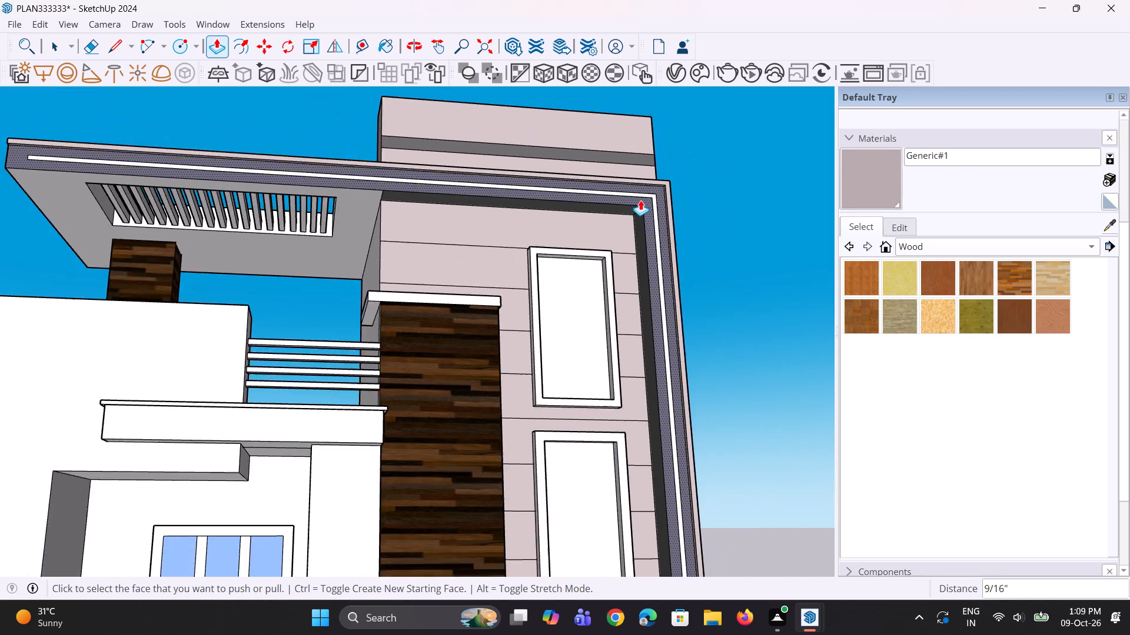
pyautogui.scroll(-4, 640, 200)
pyautogui.moveTo(639, 202); pyautogui.dragTo(626, 286, button='middle')
pyautogui.scroll(-3, 624, 284)
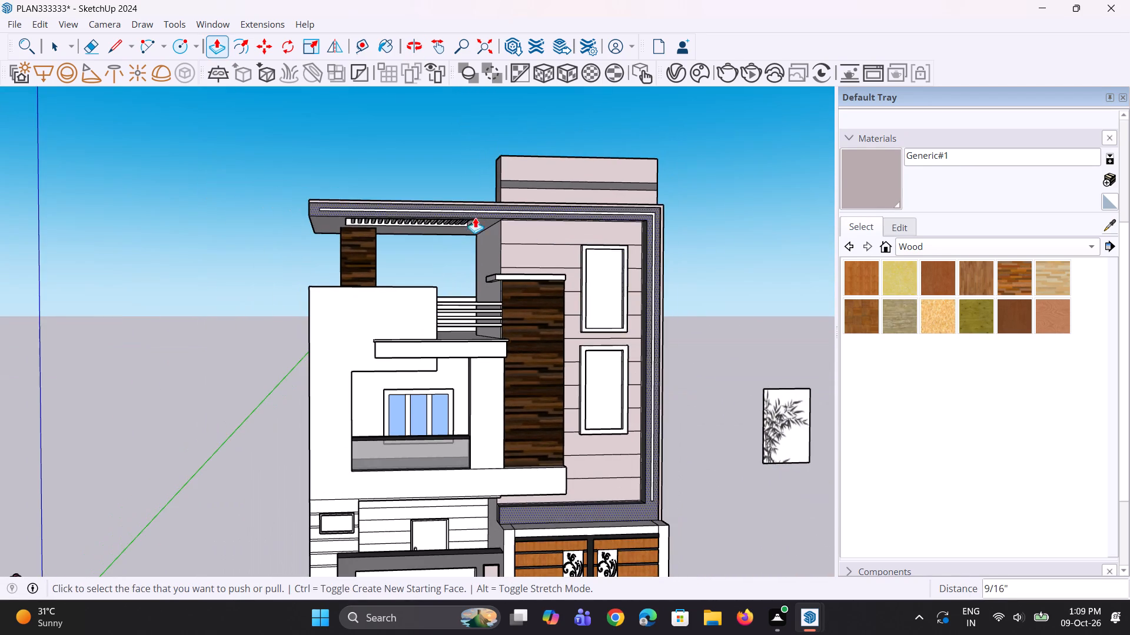
pyautogui.moveTo(474, 218); pyautogui.dragTo(457, 225, button='middle')
pyautogui.moveTo(451, 208); pyautogui.dragTo(462, 236, button='middle')
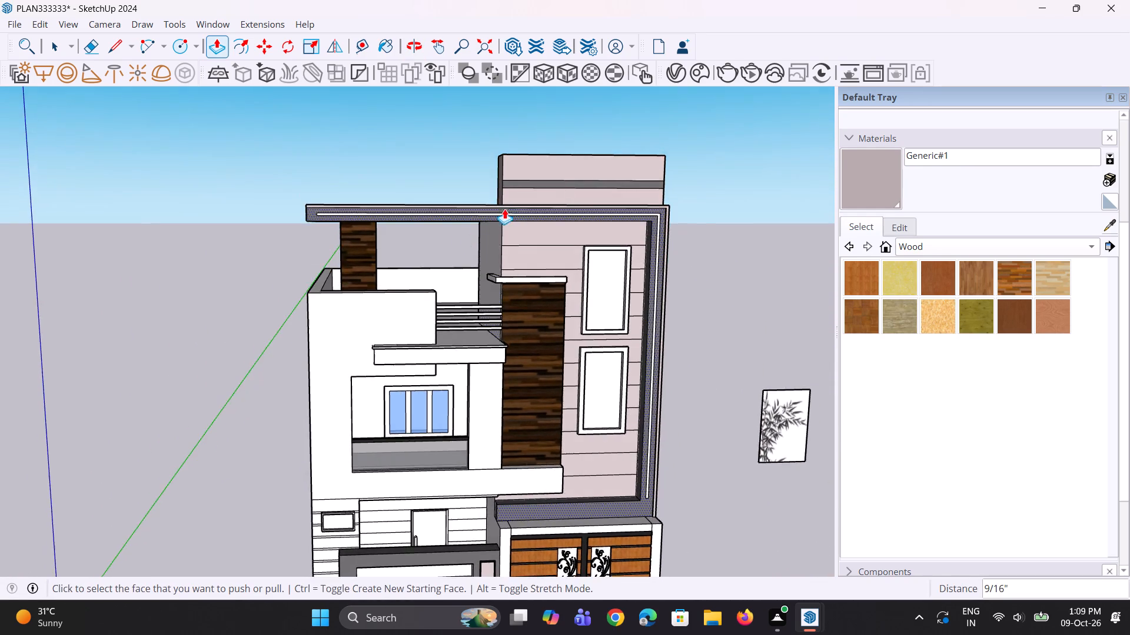
pyautogui.scroll(2, 505, 205)
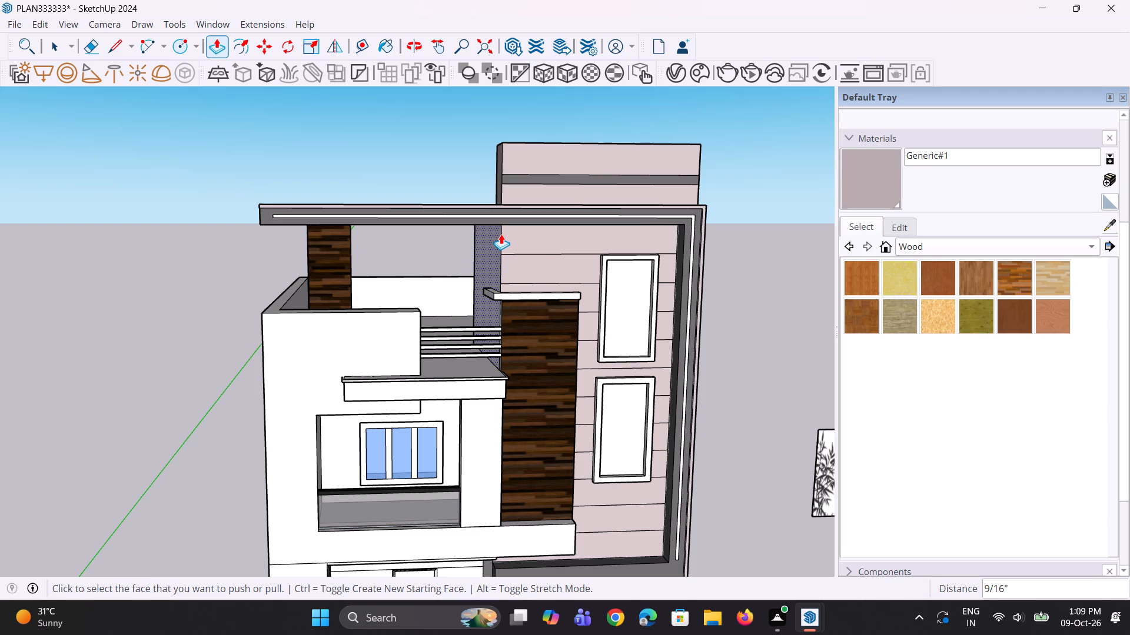
pyautogui.scroll(-3, 569, 262)
pyautogui.moveTo(580, 252); pyautogui.dragTo(608, 254, button='middle')
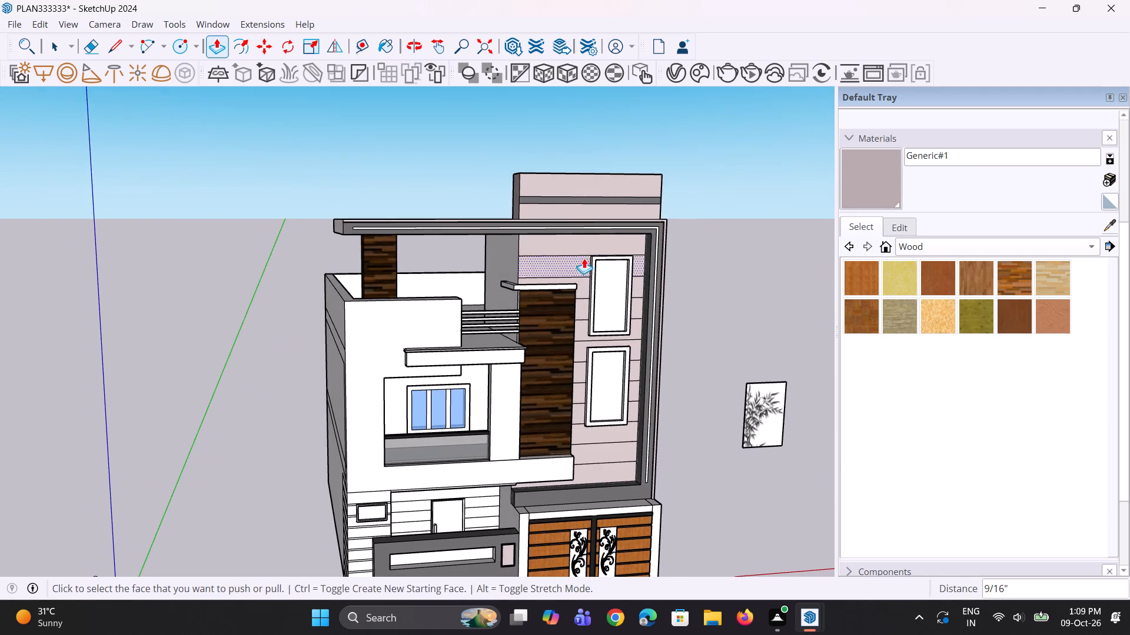
pyautogui.scroll(-1, 546, 260)
pyautogui.moveTo(531, 249); pyautogui.dragTo(501, 227, button='middle')
pyautogui.press('space')
pyautogui.press('space')
pyautogui.click(716, 292)
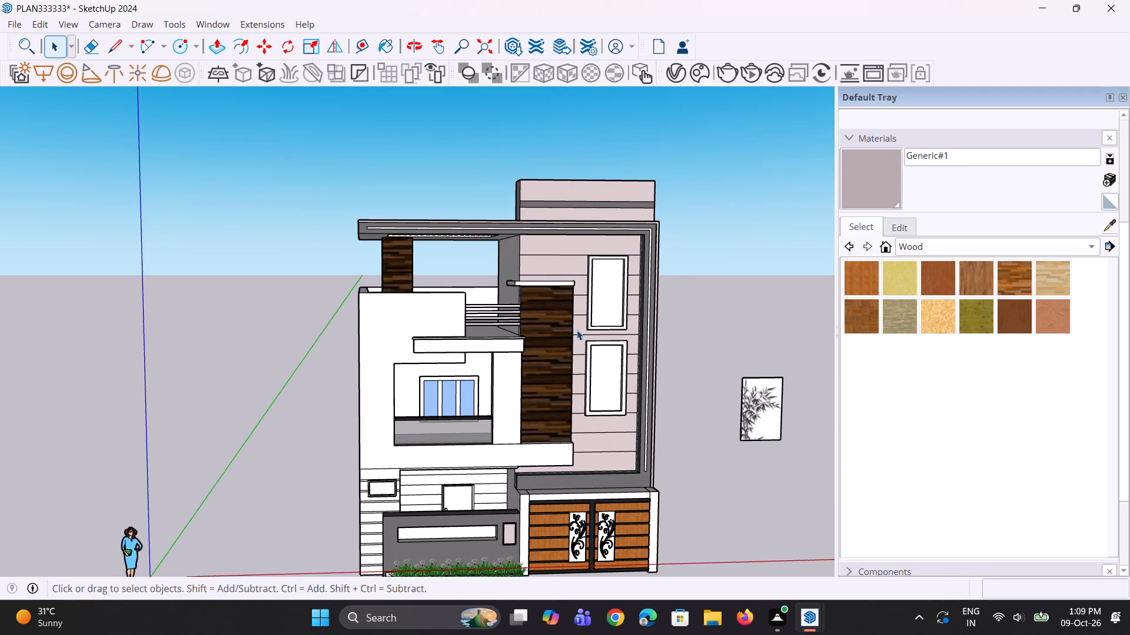
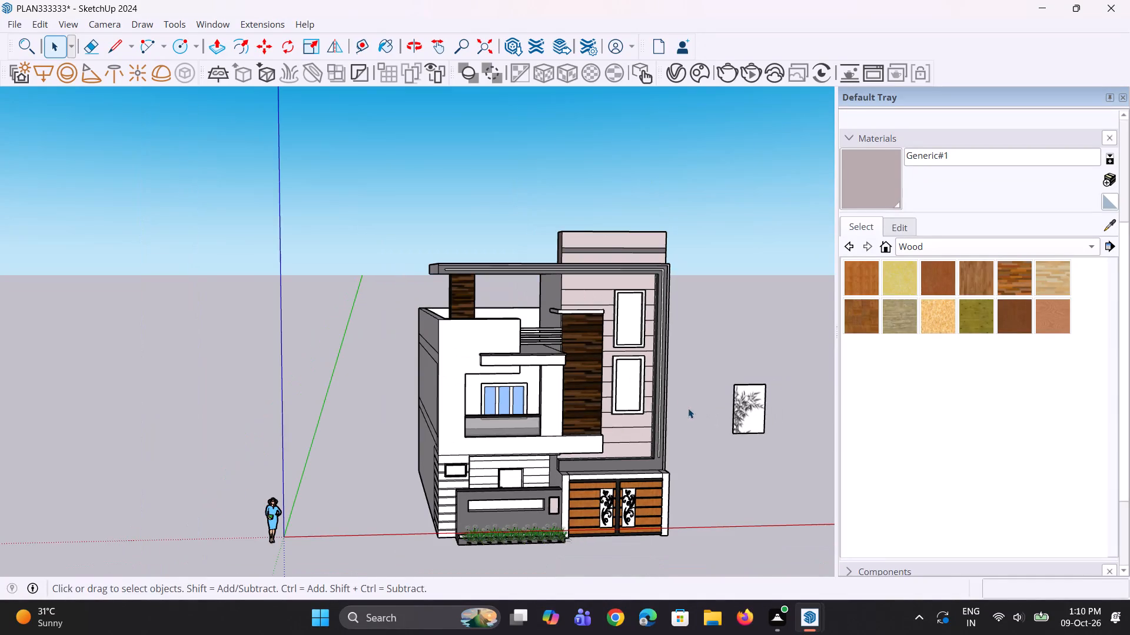
# Examine the house's front facade from several angles and distances.
pyautogui.moveTo(688, 408); pyautogui.dragTo(686, 403, button='middle')
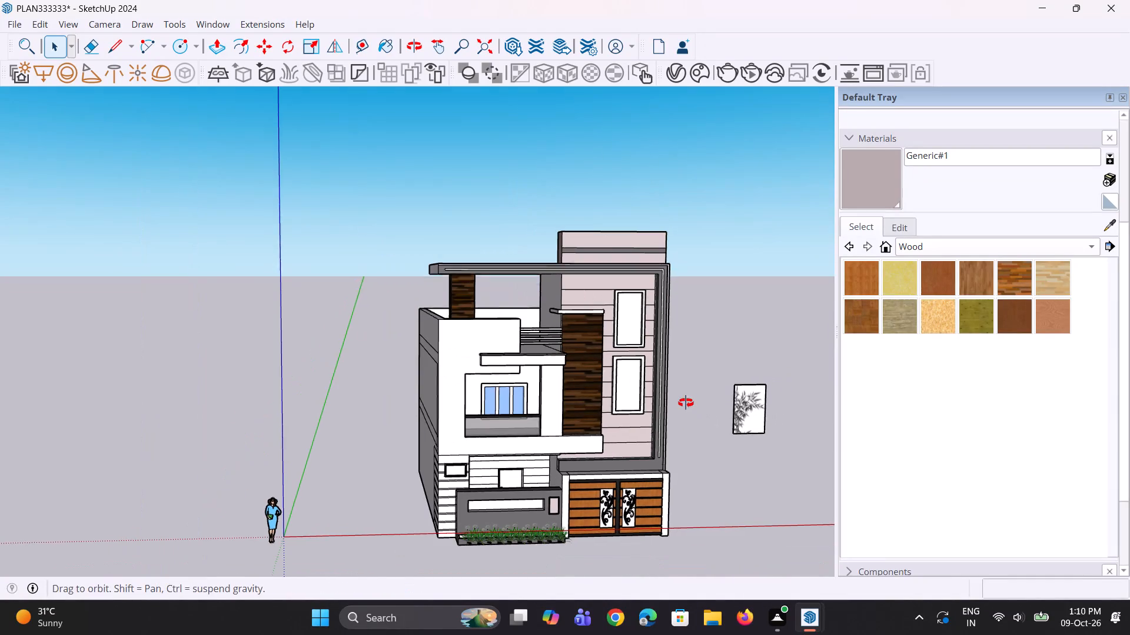
pyautogui.moveTo(686, 403); pyautogui.dragTo(680, 397, button='middle')
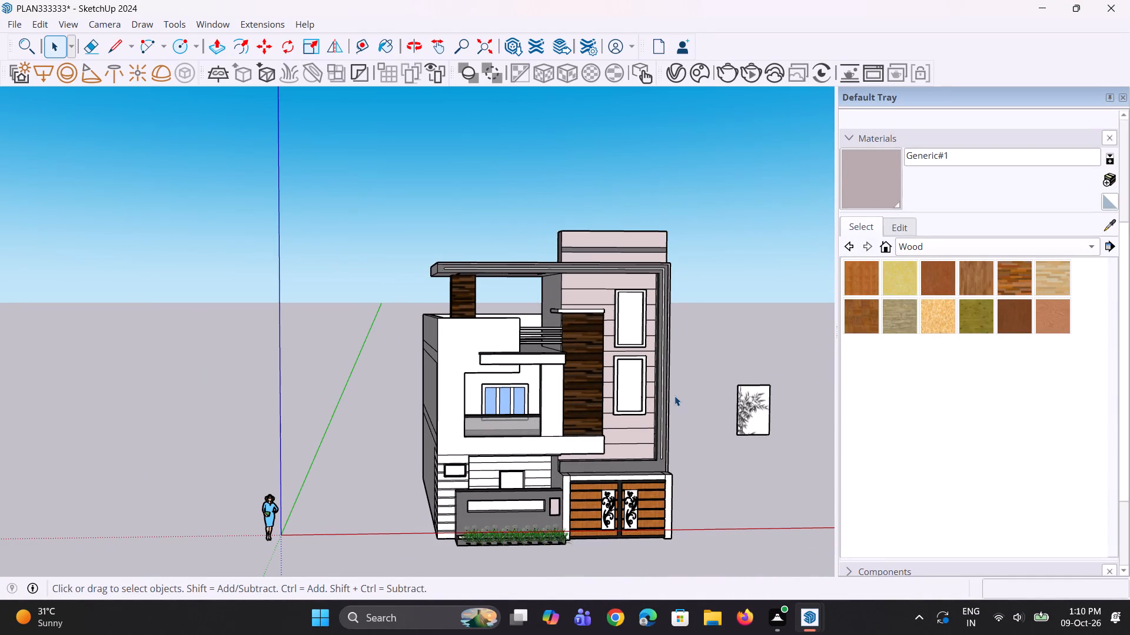
pyautogui.click(687, 396)
pyautogui.scroll(-2, 679, 395)
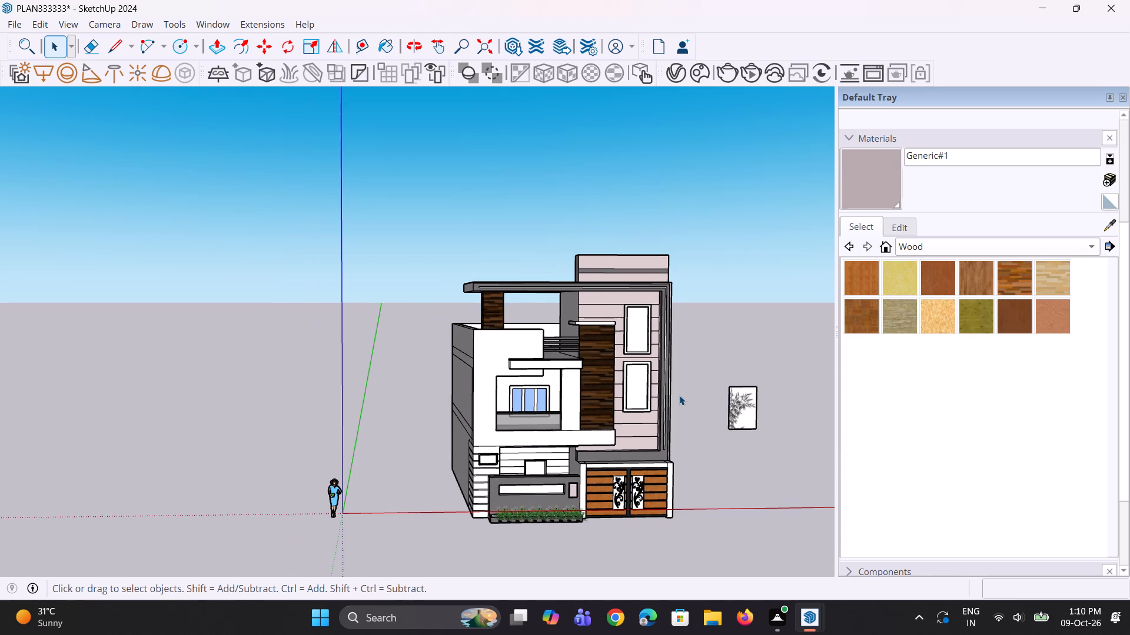
pyautogui.moveTo(677, 394); pyautogui.dragTo(655, 387, button='middle')
pyautogui.scroll(-3, 619, 380)
pyautogui.moveTo(619, 380); pyautogui.dragTo(580, 363, button='middle')
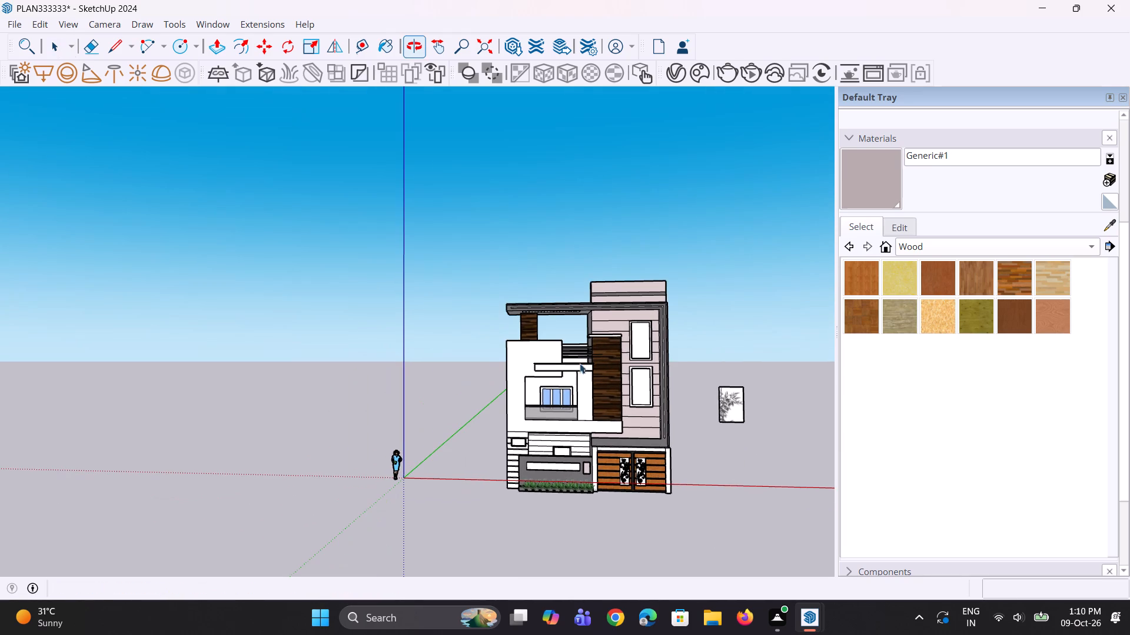
pyautogui.moveTo(584, 449); pyautogui.dragTo(593, 438)
pyautogui.scroll(2, 657, 435)
pyautogui.moveTo(664, 434); pyautogui.dragTo(690, 409, button='middle')
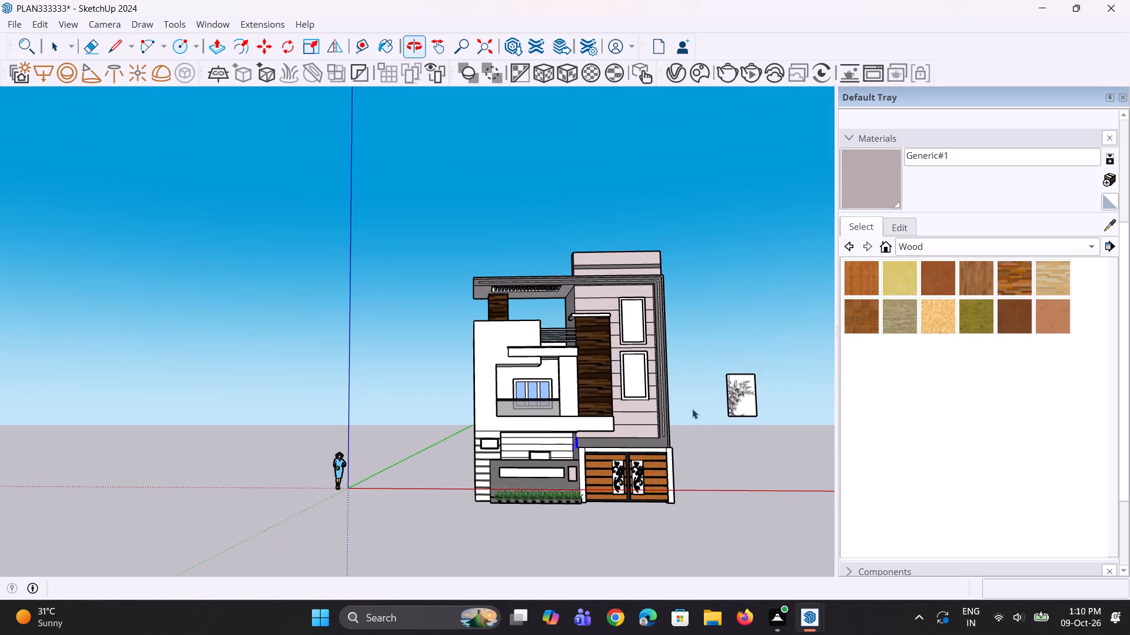
pyautogui.click(694, 413)
pyautogui.scroll(4, 709, 407)
pyautogui.moveTo(710, 400); pyautogui.dragTo(717, 383, button='middle')
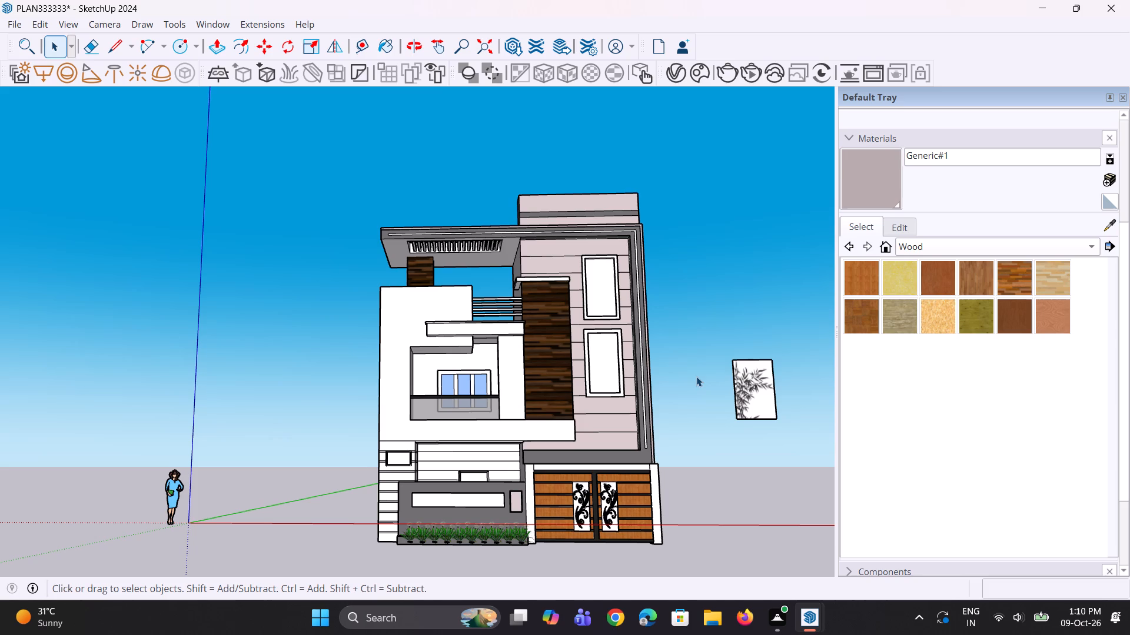
pyautogui.moveTo(697, 372); pyautogui.dragTo(701, 350, button='middle')
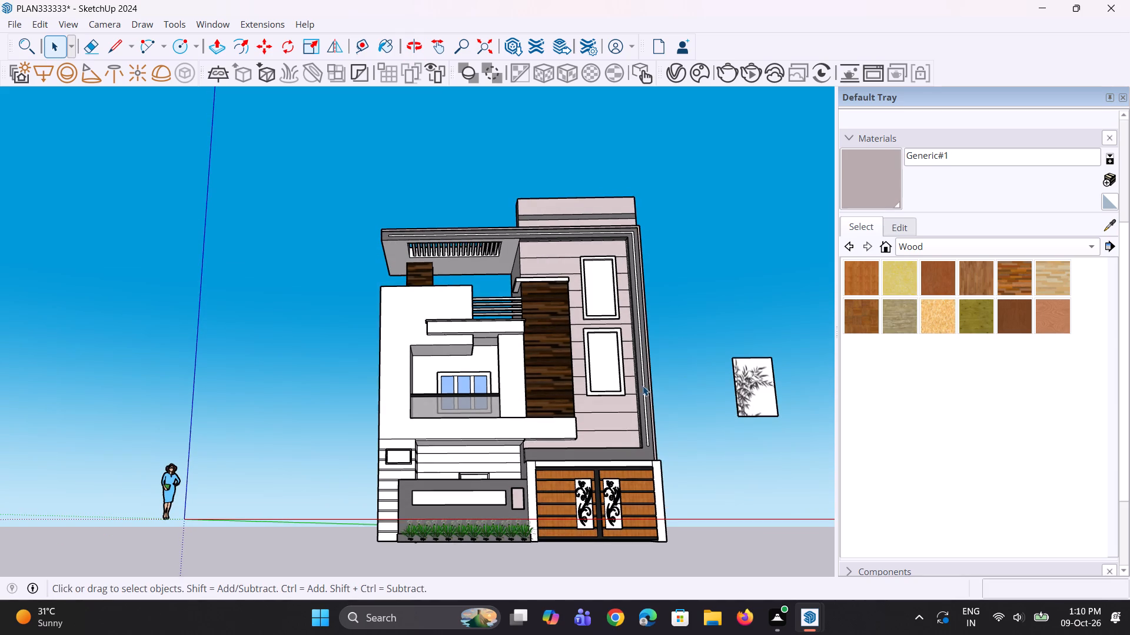
pyautogui.moveTo(642, 390); pyautogui.dragTo(642, 438, button='middle')
pyautogui.scroll(2, 521, 415)
pyautogui.press('space')
pyautogui.scroll(2, 656, 370)
pyautogui.moveTo(662, 360); pyautogui.dragTo(702, 353, button='middle')
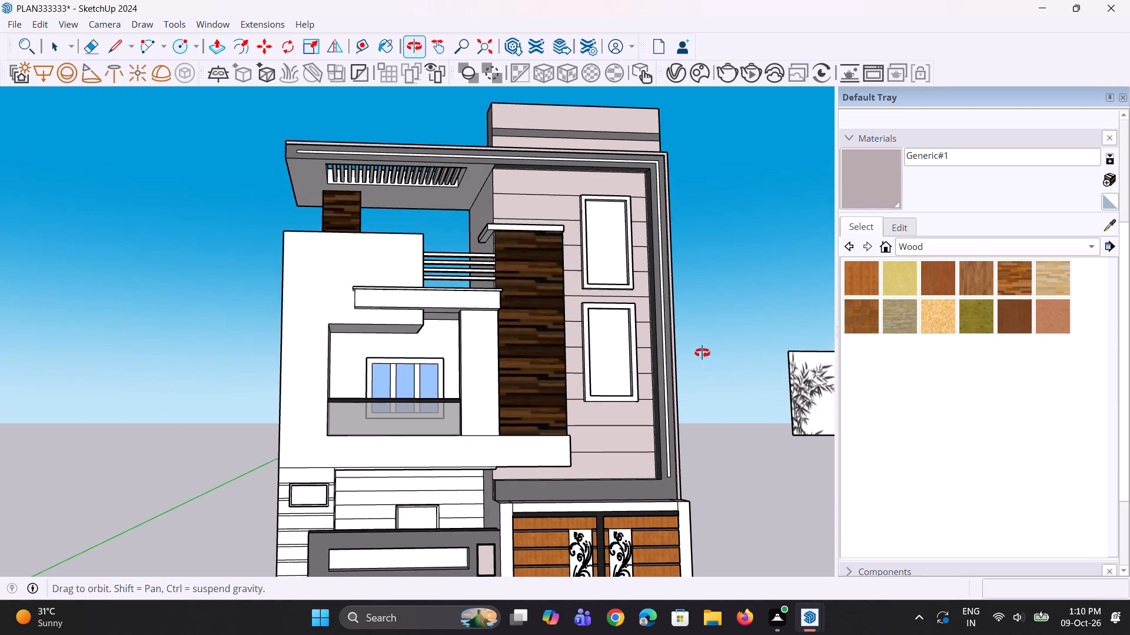
pyautogui.moveTo(702, 353); pyautogui.dragTo(703, 350, button='middle')
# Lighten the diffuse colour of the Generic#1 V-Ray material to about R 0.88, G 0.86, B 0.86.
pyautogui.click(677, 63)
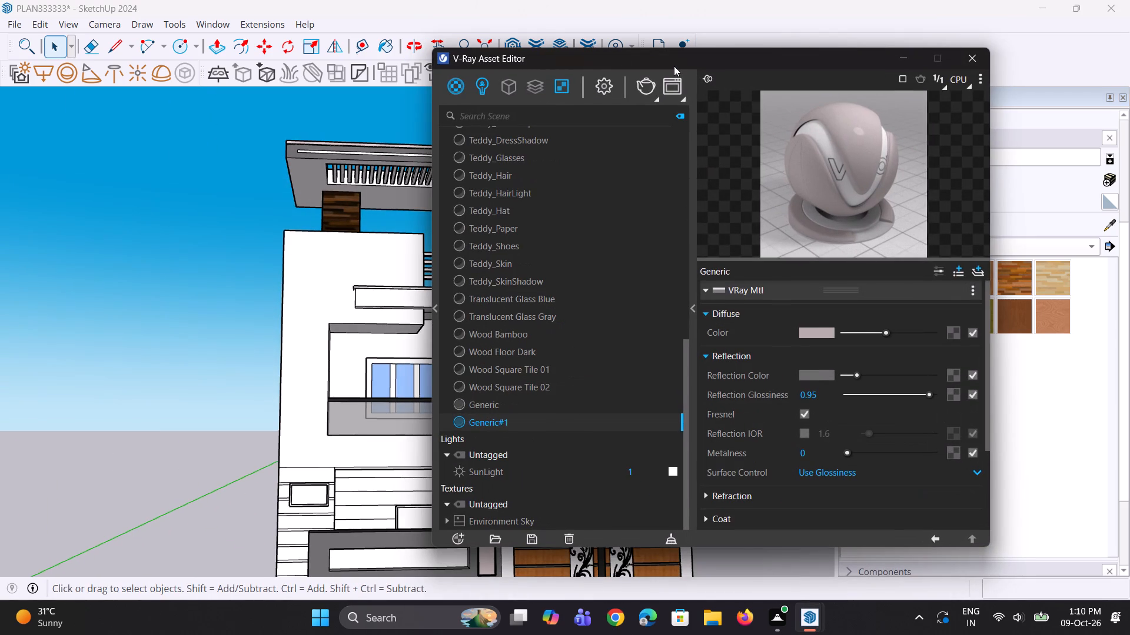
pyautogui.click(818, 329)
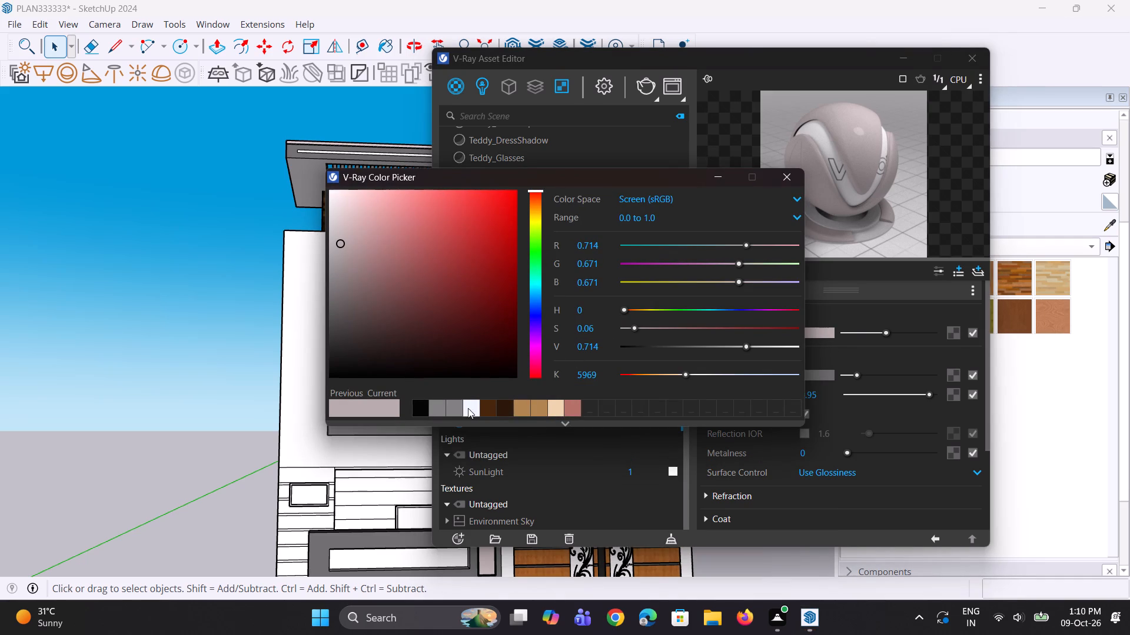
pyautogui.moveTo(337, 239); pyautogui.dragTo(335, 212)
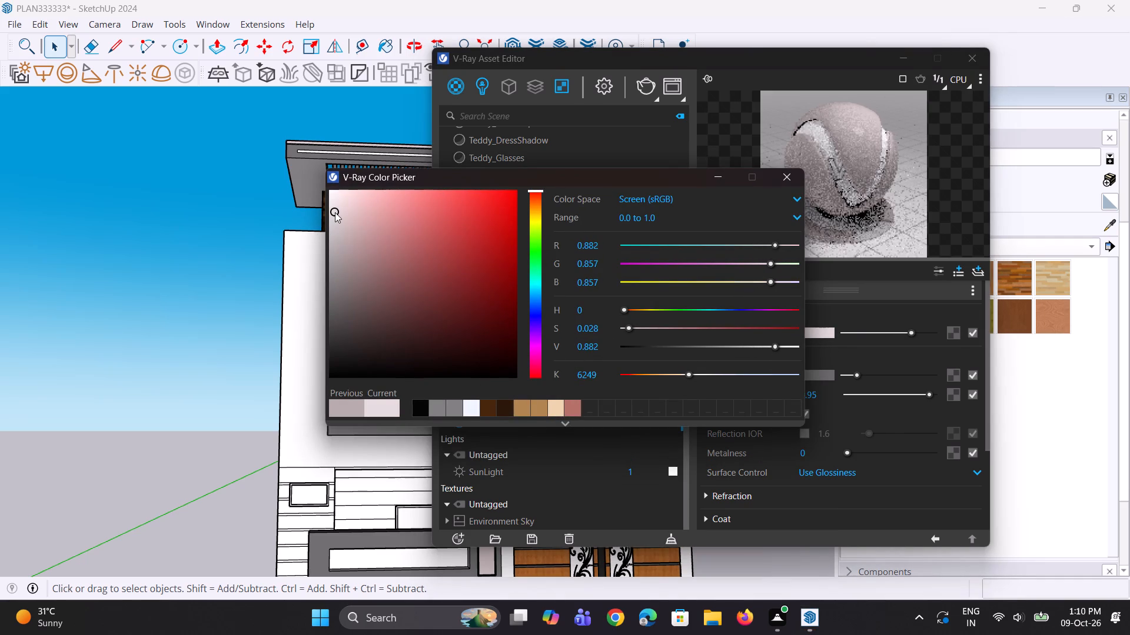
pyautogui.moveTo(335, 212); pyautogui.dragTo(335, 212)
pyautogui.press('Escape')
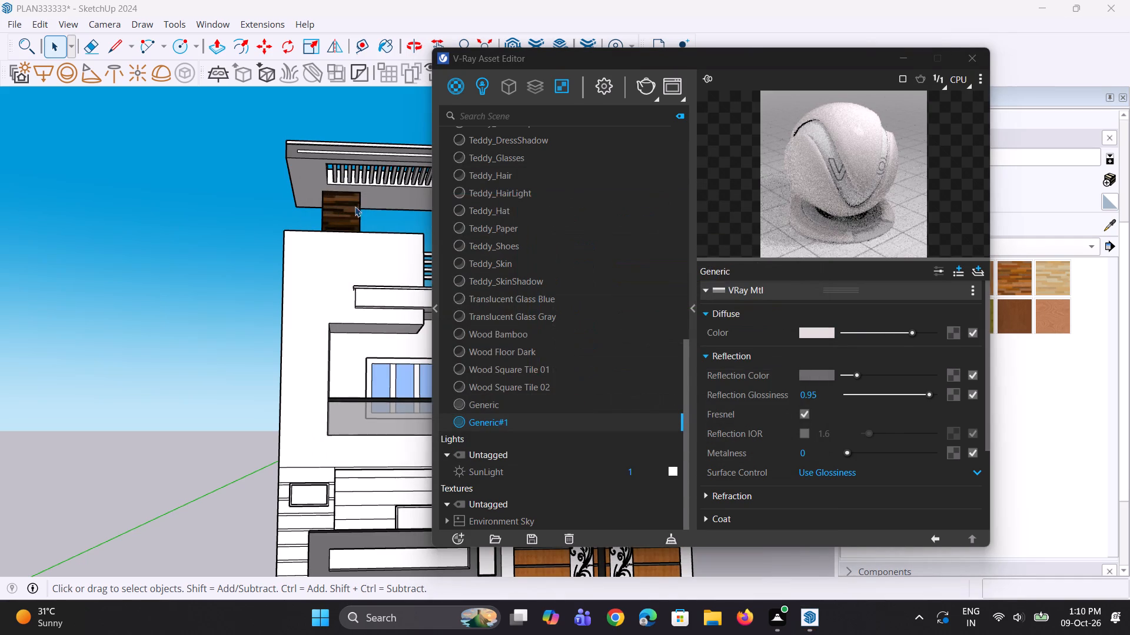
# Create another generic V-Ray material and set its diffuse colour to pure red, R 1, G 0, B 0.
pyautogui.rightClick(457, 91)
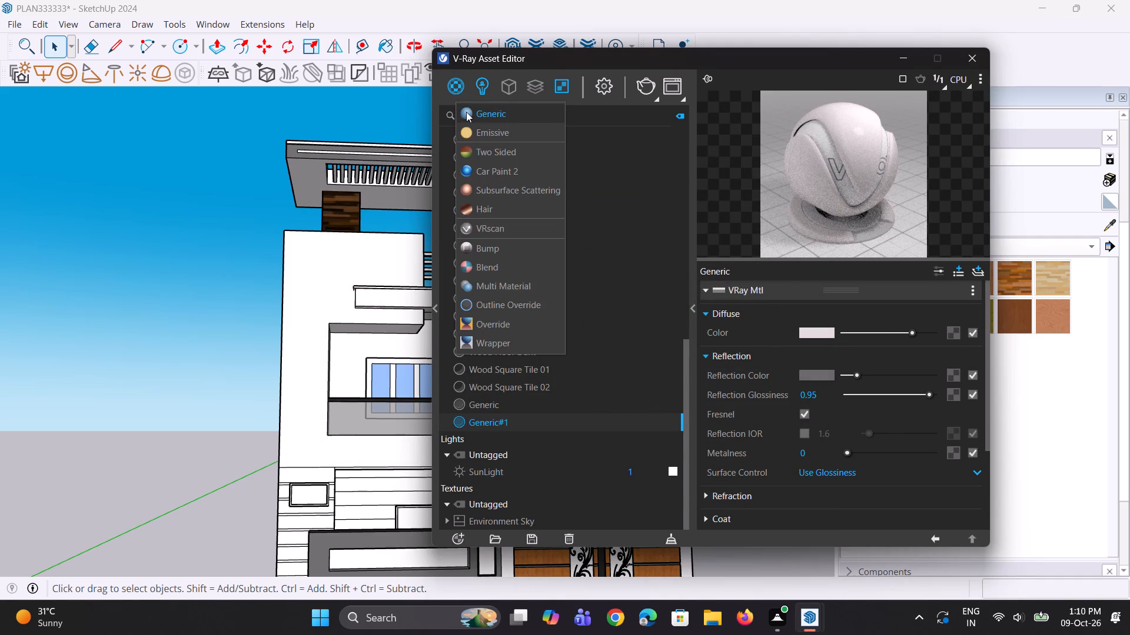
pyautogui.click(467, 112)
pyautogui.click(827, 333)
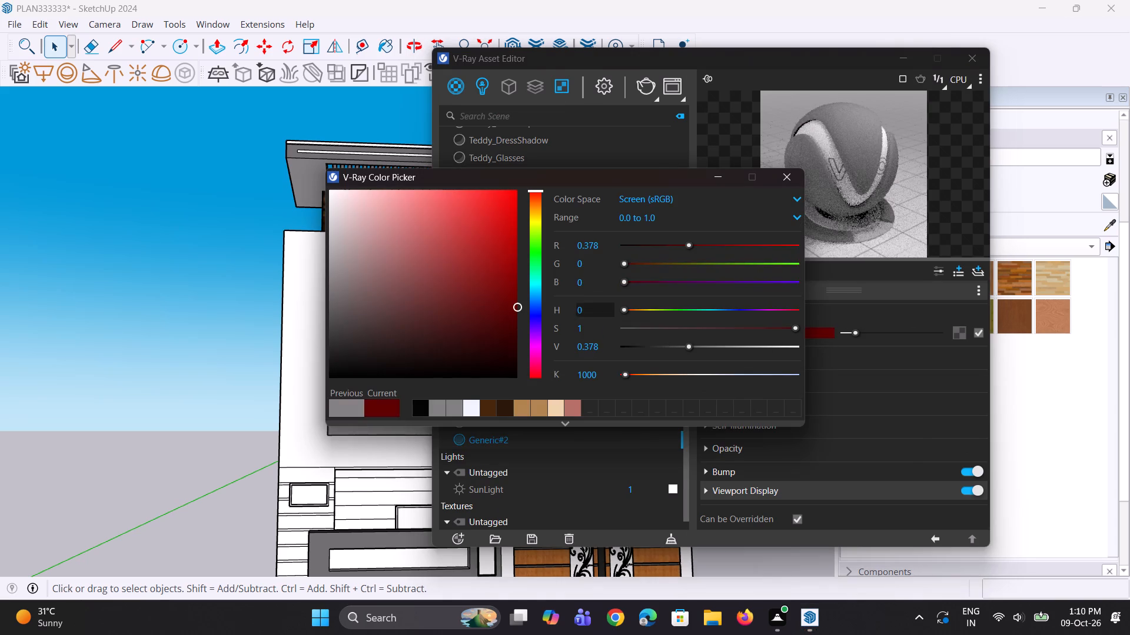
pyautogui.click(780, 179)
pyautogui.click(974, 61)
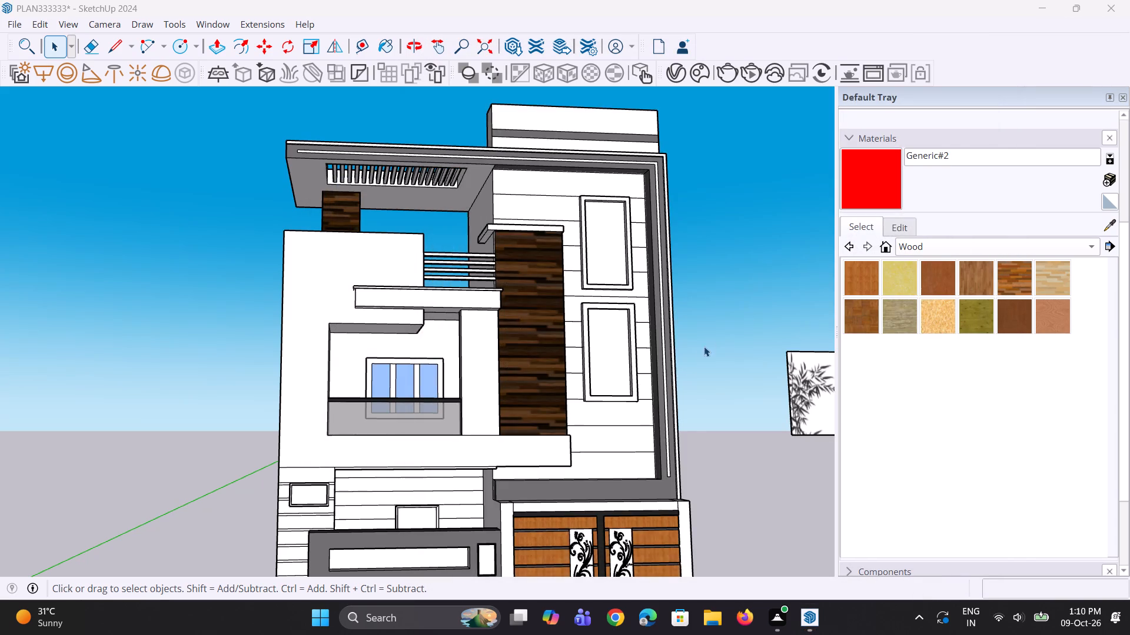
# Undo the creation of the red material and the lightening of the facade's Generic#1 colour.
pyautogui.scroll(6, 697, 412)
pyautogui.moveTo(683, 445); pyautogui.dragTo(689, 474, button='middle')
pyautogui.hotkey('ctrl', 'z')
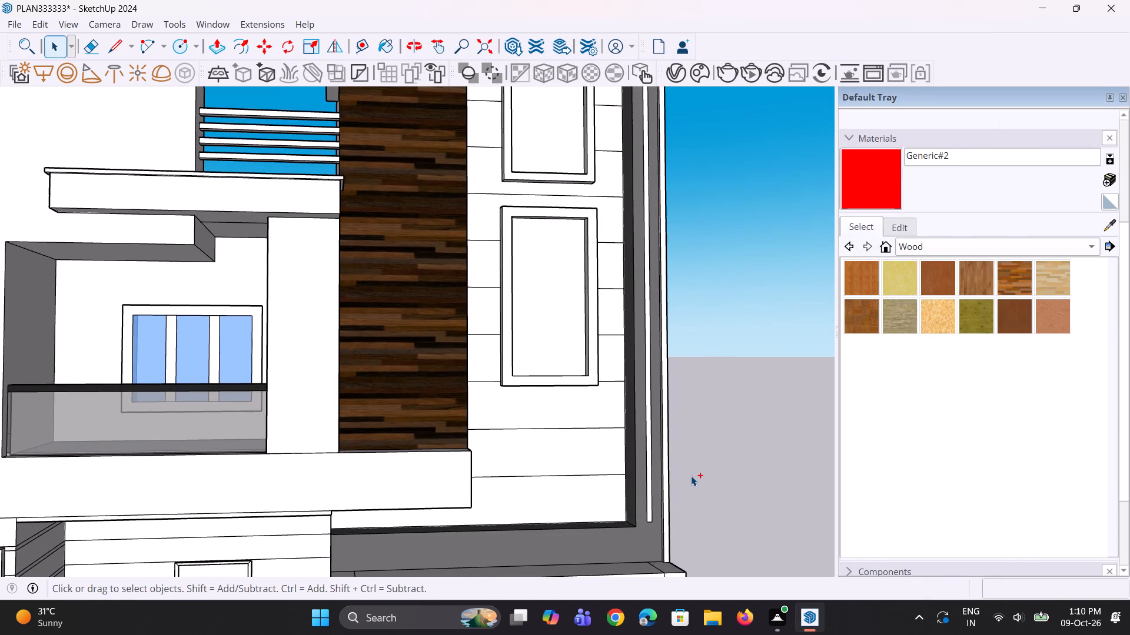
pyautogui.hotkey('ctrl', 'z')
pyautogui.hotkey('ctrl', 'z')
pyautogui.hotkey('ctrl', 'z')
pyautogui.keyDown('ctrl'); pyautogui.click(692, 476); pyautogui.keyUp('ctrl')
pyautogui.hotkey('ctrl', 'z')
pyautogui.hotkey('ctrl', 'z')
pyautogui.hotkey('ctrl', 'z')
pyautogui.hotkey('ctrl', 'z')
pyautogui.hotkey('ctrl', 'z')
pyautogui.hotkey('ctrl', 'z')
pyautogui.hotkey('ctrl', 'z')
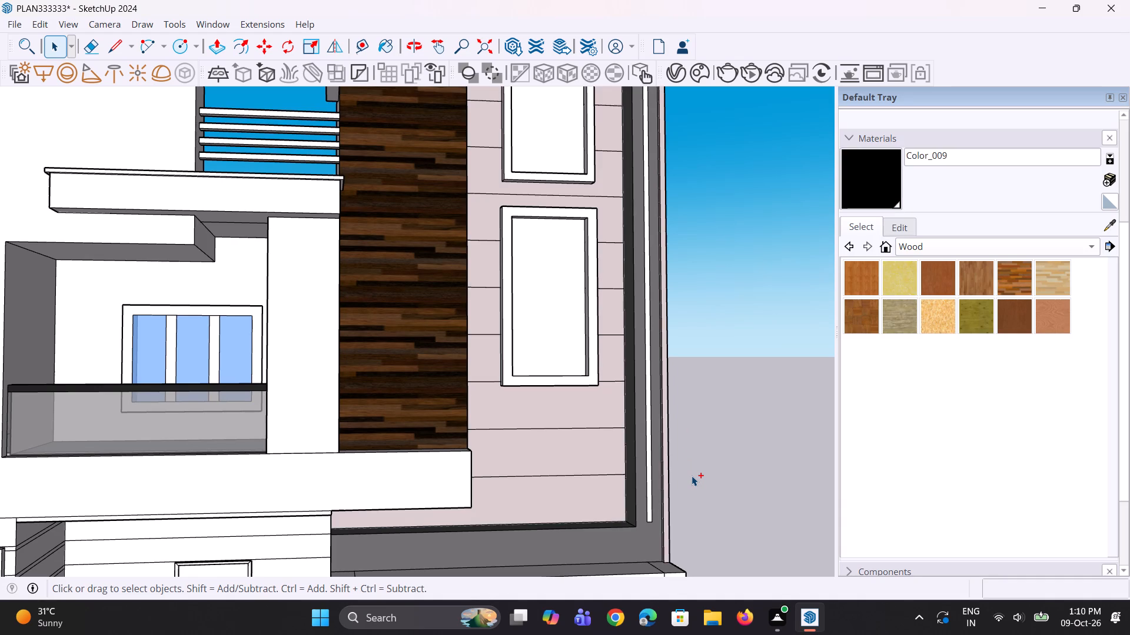
# Create a new generic V-Ray material with a peach diffuse colour of about R 0.855, G 0.657, B 0.523.
pyautogui.scroll(-5, 679, 429)
pyautogui.press('space')
pyautogui.press('space')
pyautogui.click(700, 436)
pyautogui.press('space')
pyautogui.press('space')
pyautogui.scroll(-4, 700, 436)
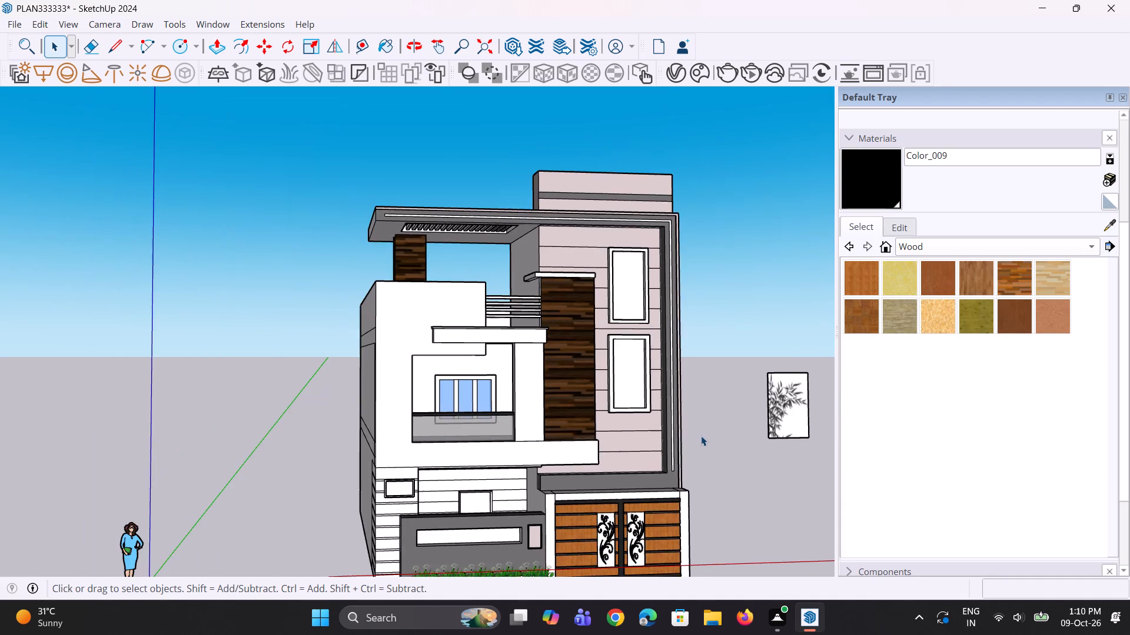
pyautogui.moveTo(685, 451); pyautogui.dragTo(660, 430, button='middle')
pyautogui.click(680, 75)
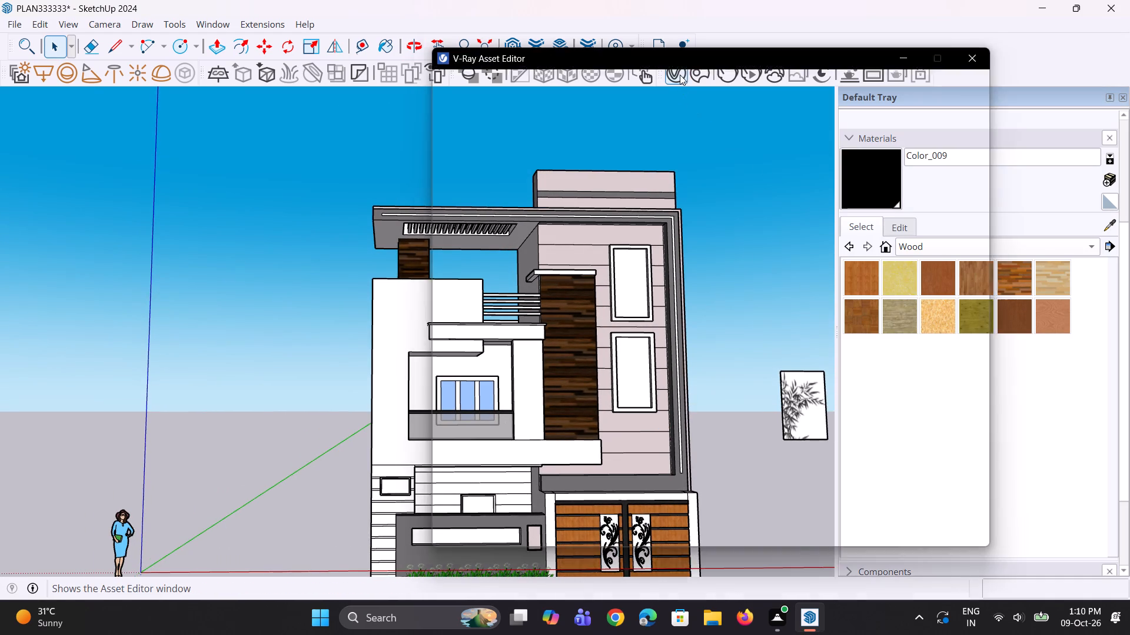
pyautogui.rightClick(460, 90)
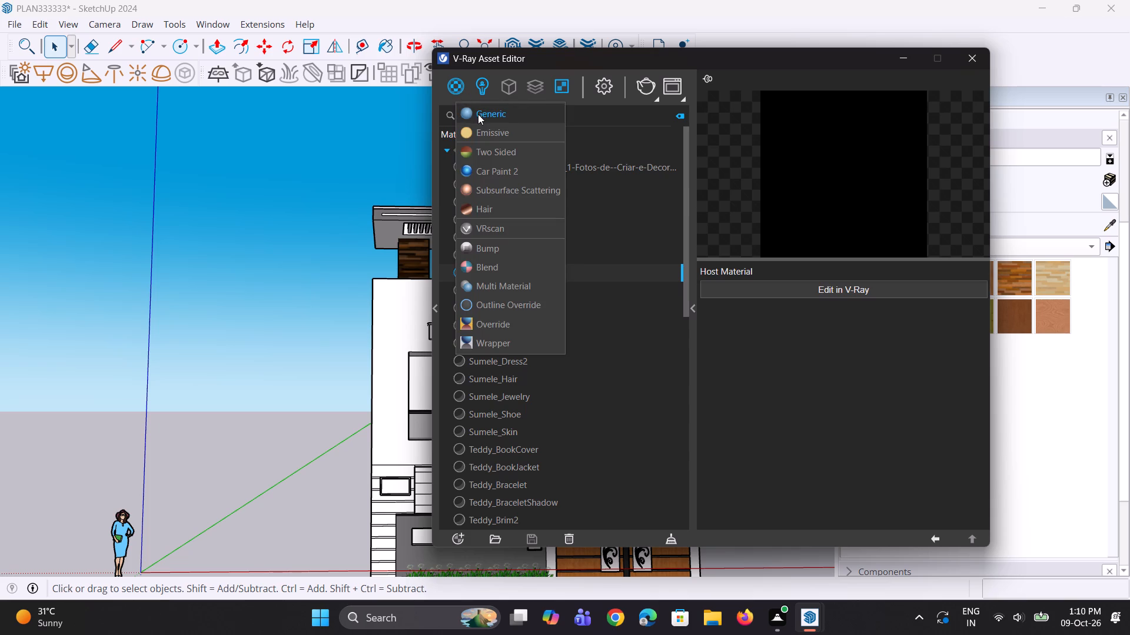
pyautogui.click(478, 115)
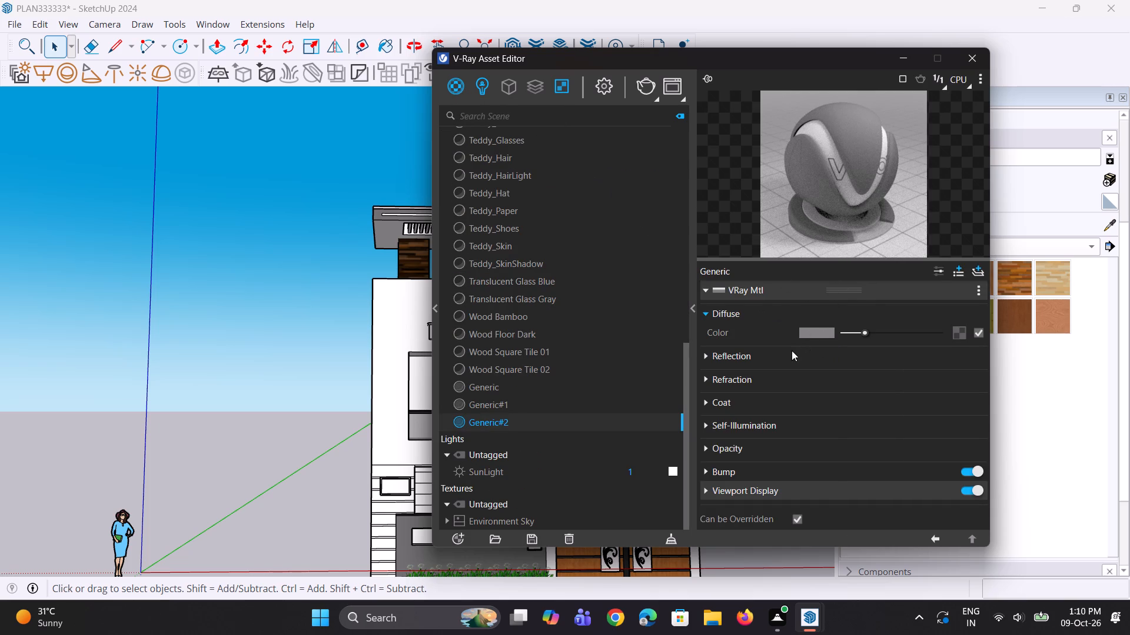
pyautogui.click(765, 361)
pyautogui.click(751, 359)
pyautogui.click(816, 332)
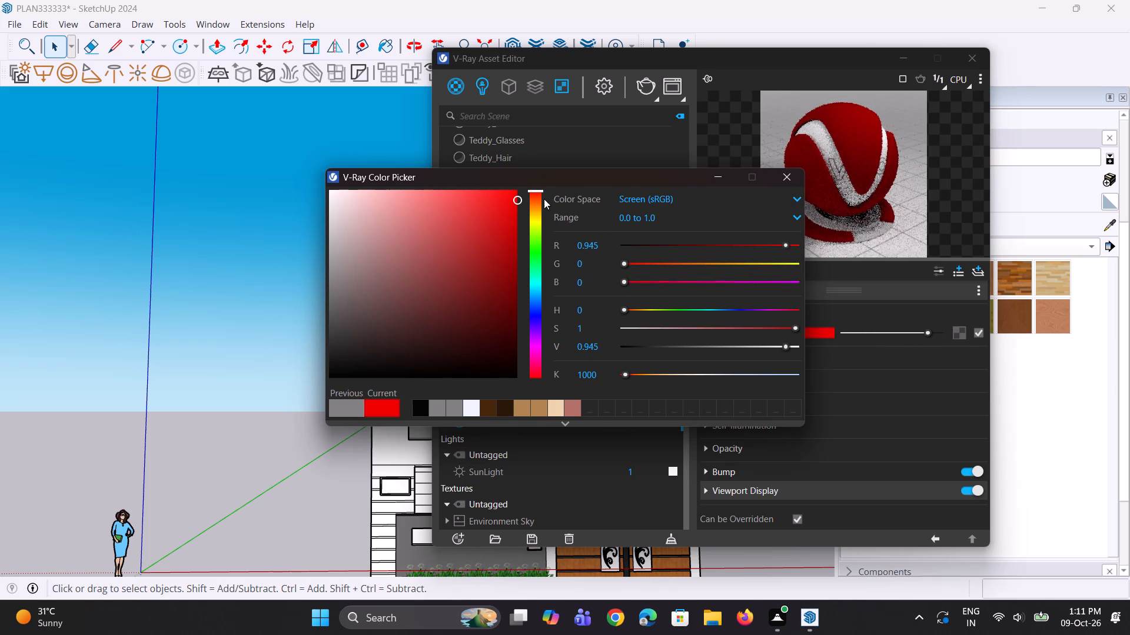
pyautogui.moveTo(537, 191); pyautogui.dragTo(538, 203)
pyautogui.moveTo(434, 224); pyautogui.dragTo(411, 206)
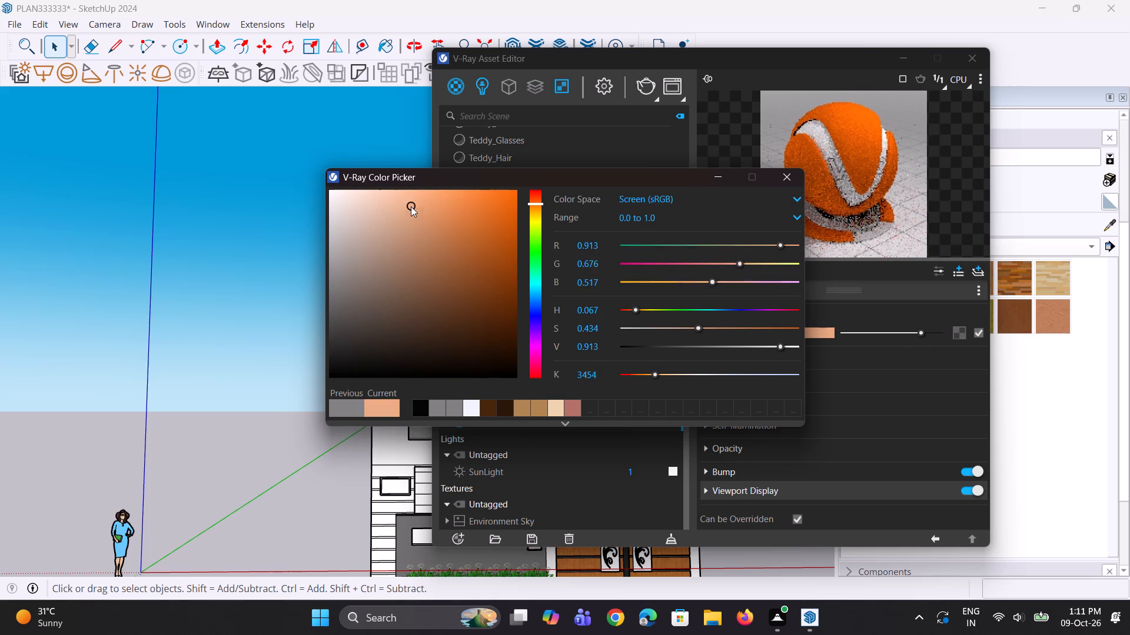
pyautogui.moveTo(411, 206); pyautogui.dragTo(404, 252)
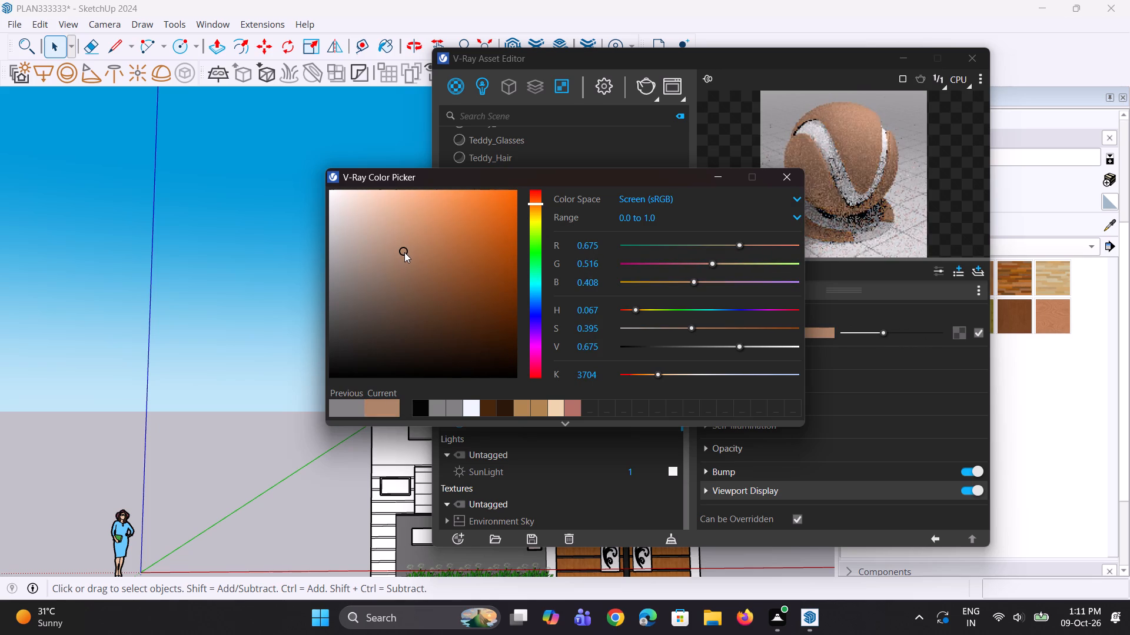
pyautogui.moveTo(404, 252); pyautogui.dragTo(402, 218)
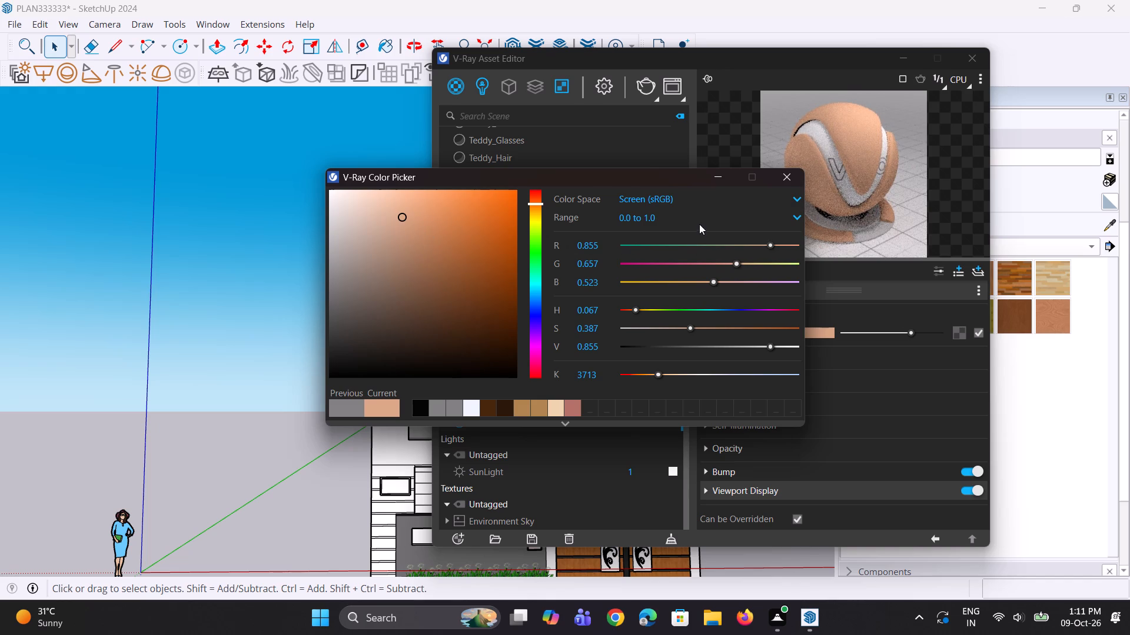
pyautogui.click(714, 179)
pyautogui.doubleClick(845, 163)
# Give the peach material a dark grey reflection colour and a reflection glossiness of 0.95.
pyautogui.click(771, 360)
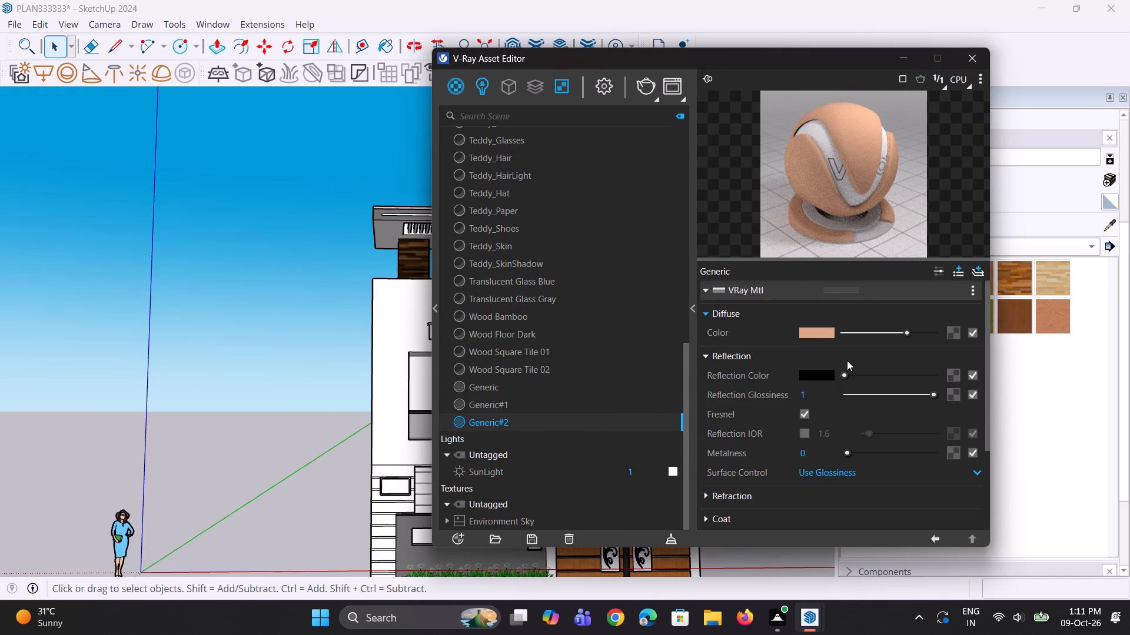
pyautogui.moveTo(843, 373); pyautogui.dragTo(855, 375)
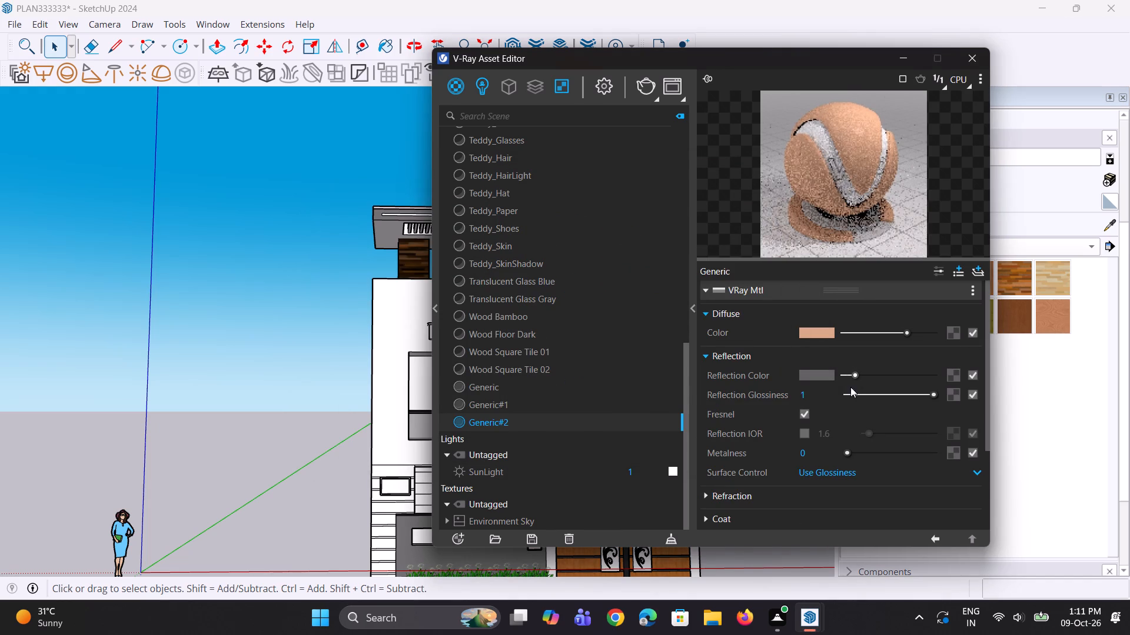
pyautogui.moveTo(823, 396); pyautogui.dragTo(713, 407)
pyautogui.write('0.95')
pyautogui.press('Return')
pyautogui.doubleClick(846, 196)
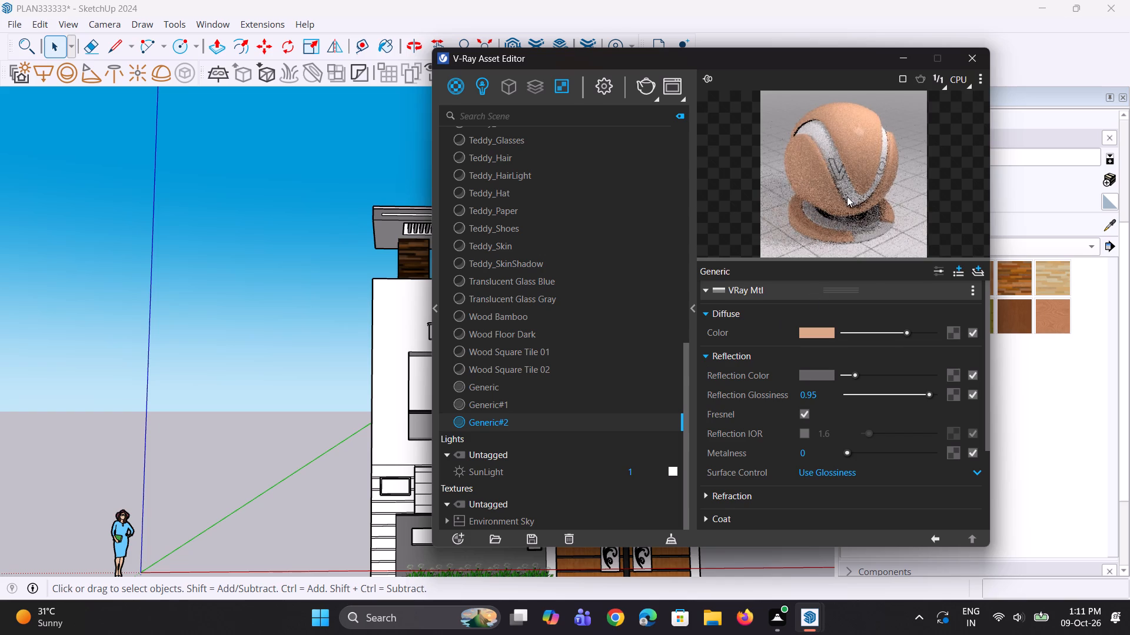
pyautogui.click(902, 56)
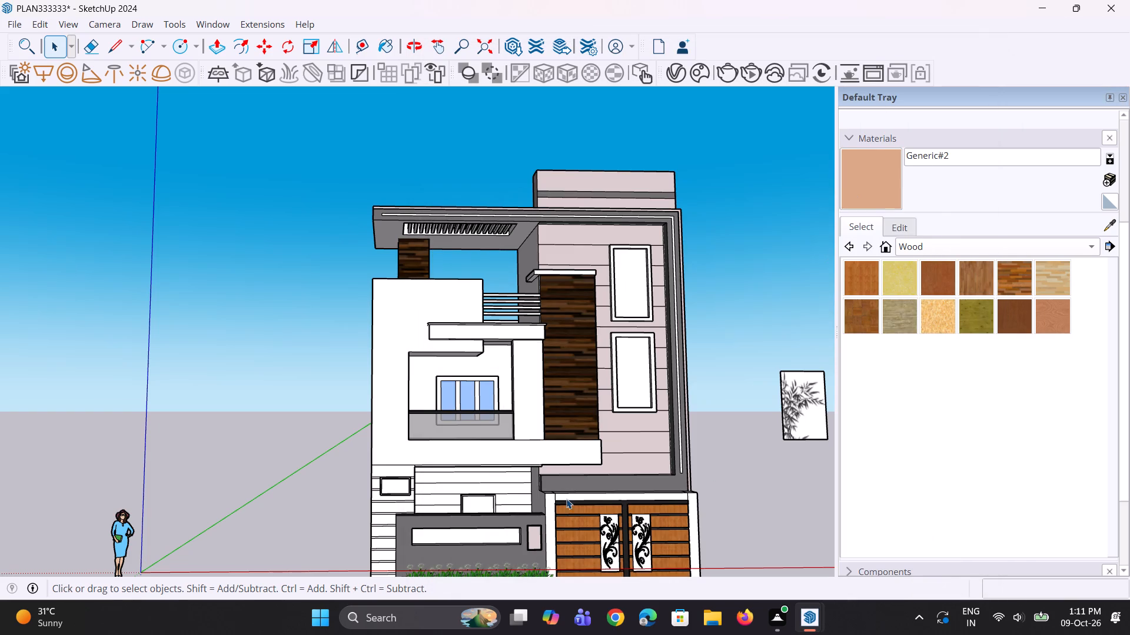
# Paint the upper horizontal bands of the recessed ground-floor wall behind the boundary wall with the peach Generic#2 material.
pyautogui.click(885, 182)
pyautogui.scroll(2, 434, 569)
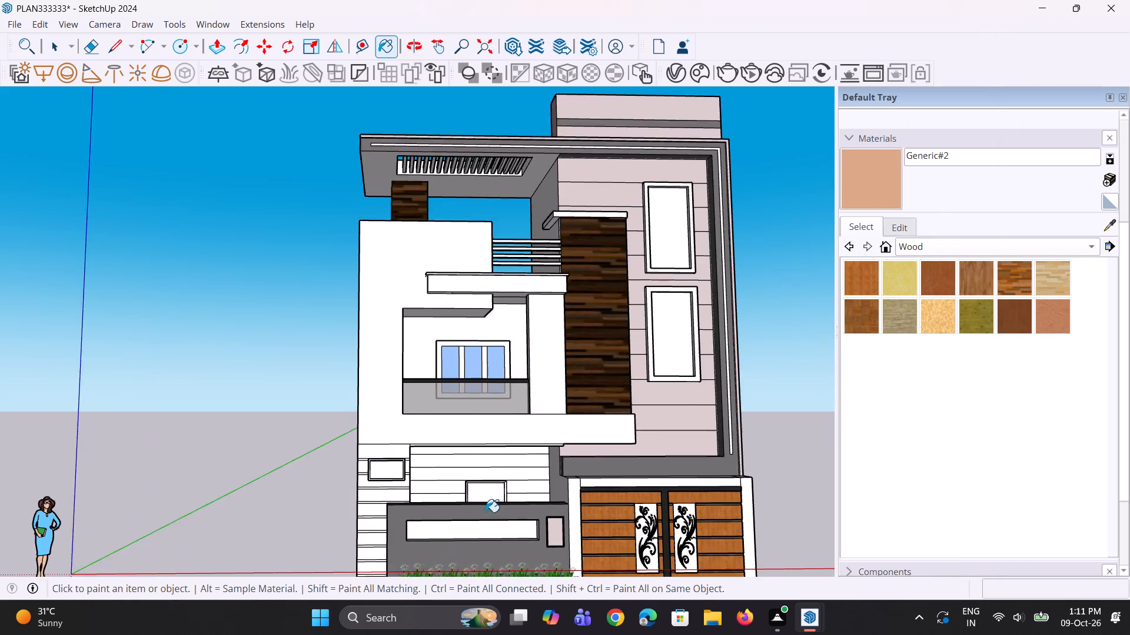
pyautogui.scroll(3, 486, 512)
pyautogui.click(526, 489)
pyautogui.click(531, 498)
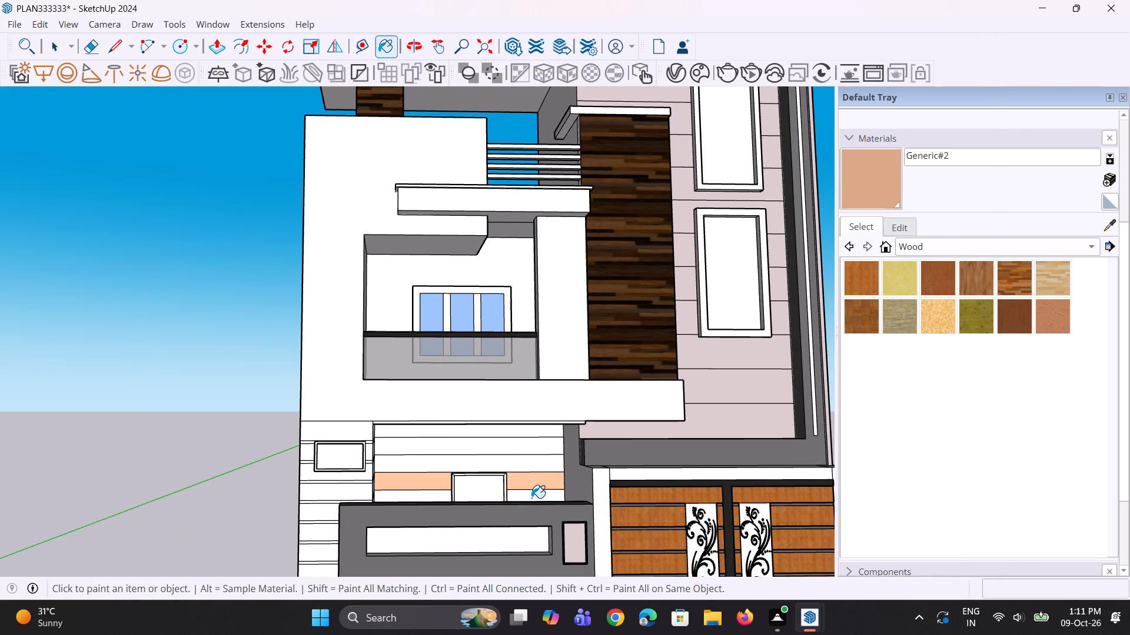
pyautogui.click(539, 466)
pyautogui.click(543, 449)
pyautogui.click(549, 434)
# Paint the bands of the recessed ground-floor wall to the left of the door with the peach Generic#2 material.
pyautogui.moveTo(540, 465); pyautogui.dragTo(535, 405, button='middle')
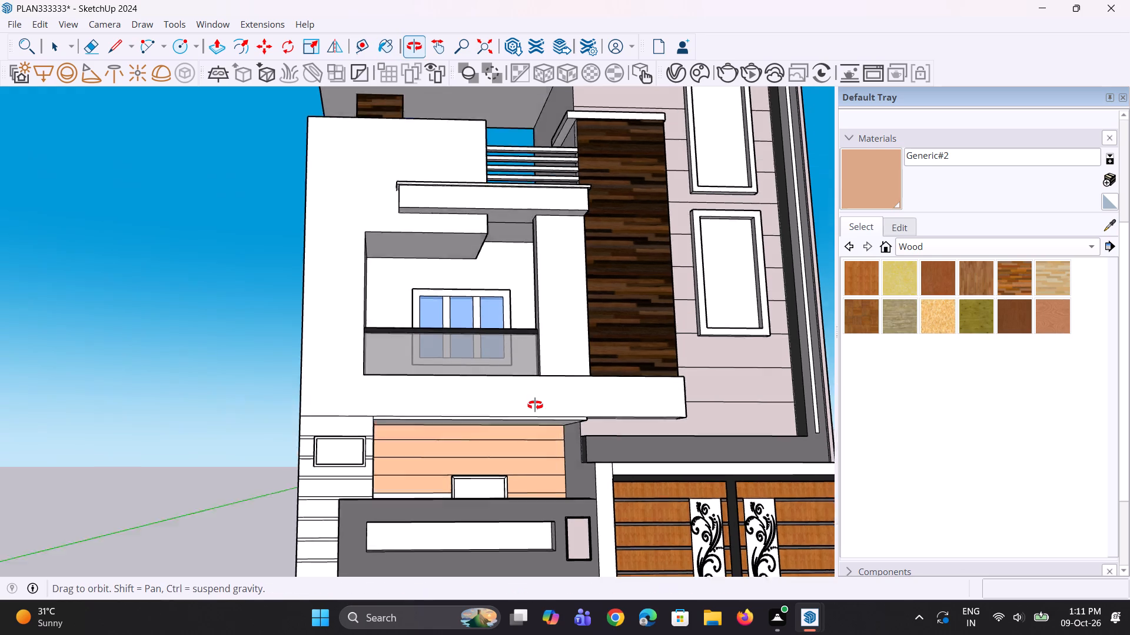
pyautogui.moveTo(535, 405); pyautogui.dragTo(480, 532, button='middle')
pyautogui.scroll(3, 444, 478)
pyautogui.moveTo(439, 504); pyautogui.dragTo(441, 575, button='middle')
pyautogui.click(444, 473)
pyautogui.click(444, 493)
pyautogui.click(443, 510)
pyautogui.click(441, 525)
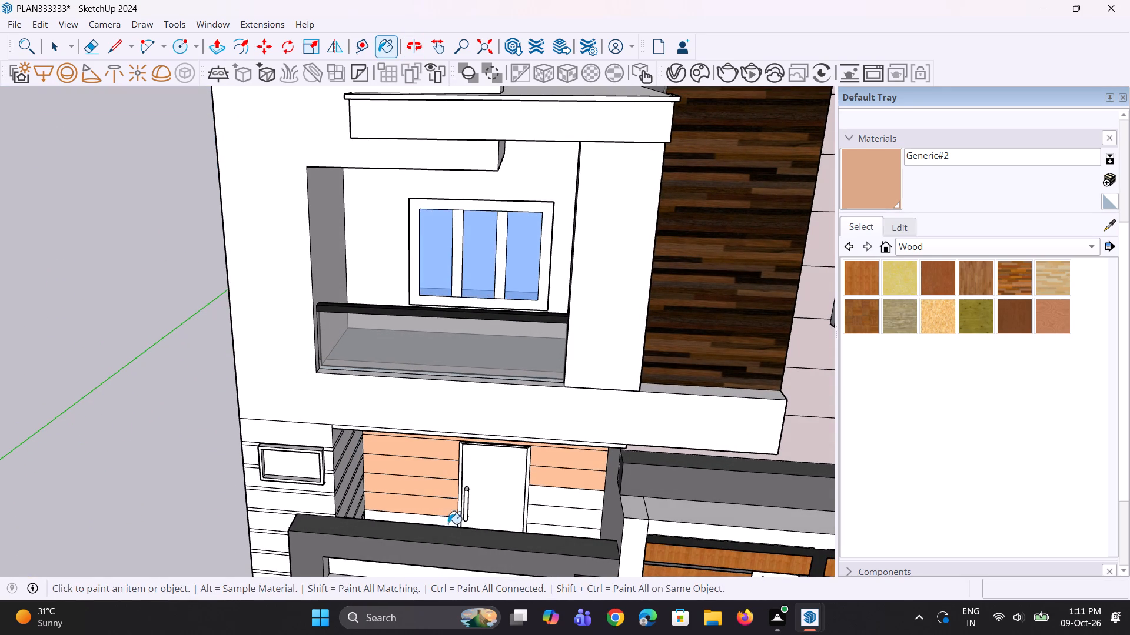
# Paint the wall bands right of and below the door, plus the leftover band on its left, with the peach Generic#2 material.
pyautogui.moveTo(457, 512); pyautogui.dragTo(464, 570, button='middle')
pyautogui.scroll(-7, 480, 505)
pyautogui.moveTo(480, 527); pyautogui.dragTo(481, 559, button='middle')
pyautogui.scroll(11, 507, 487)
pyautogui.click(566, 430)
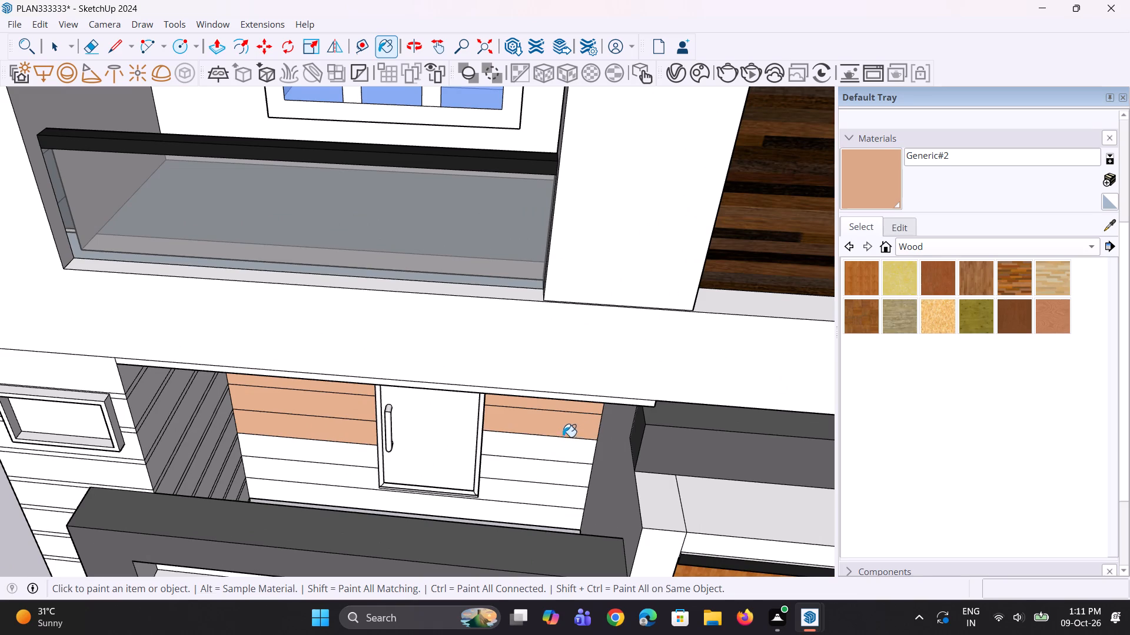
pyautogui.click(563, 440)
pyautogui.click(564, 449)
pyautogui.click(561, 470)
pyautogui.click(561, 499)
pyautogui.click(557, 509)
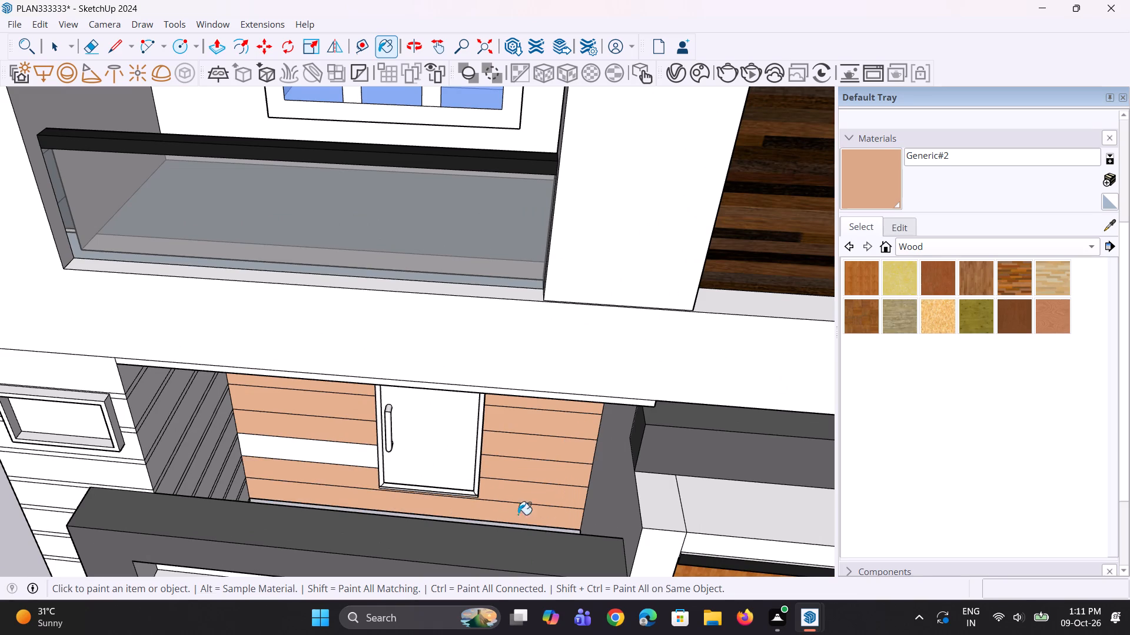
pyautogui.click(368, 460)
# Examine the painted ground-floor wall and the whole facade from above, from the front and from below.
pyautogui.moveTo(512, 502); pyautogui.dragTo(508, 544, button='middle')
pyautogui.scroll(2, 513, 527)
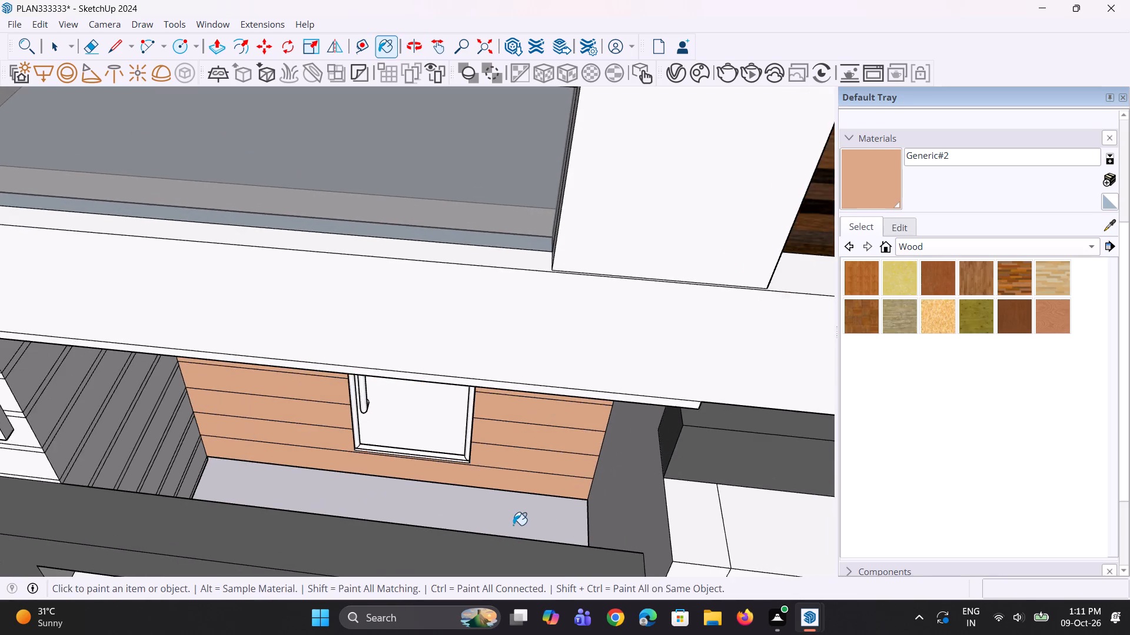
pyautogui.moveTo(517, 520); pyautogui.dragTo(552, 429, button='middle')
pyautogui.scroll(-4, 553, 427)
pyautogui.moveTo(556, 437); pyautogui.dragTo(607, 407, button='middle')
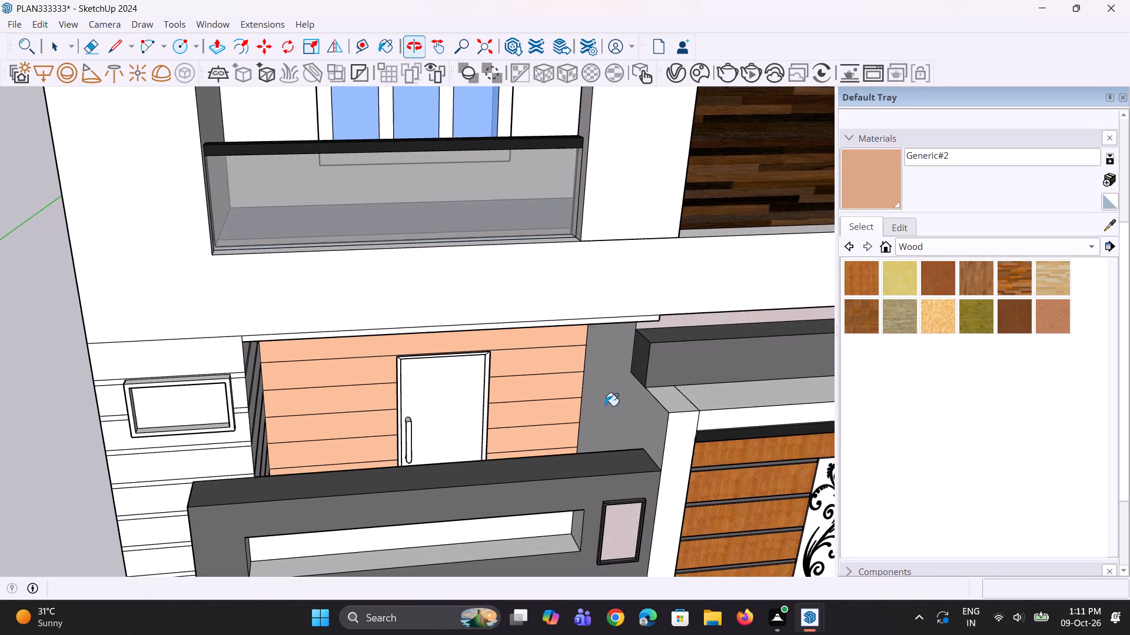
pyautogui.scroll(-3, 540, 399)
pyautogui.moveTo(535, 404); pyautogui.dragTo(511, 268, button='middle')
pyautogui.moveTo(511, 255); pyautogui.dragTo(511, 246, button='middle')
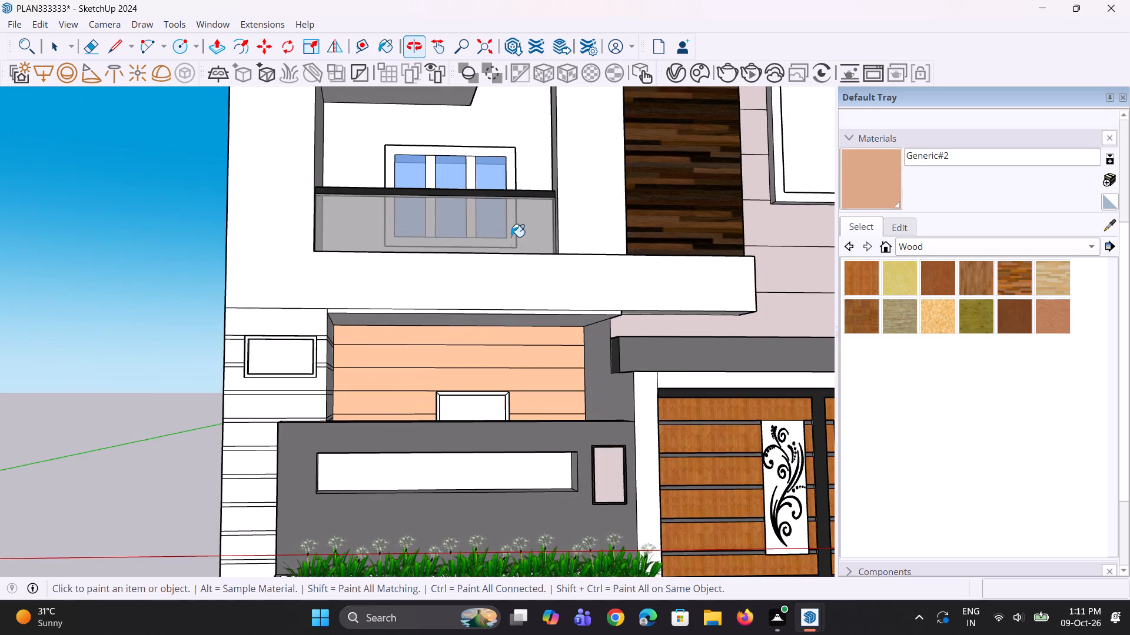
pyautogui.moveTo(487, 360); pyautogui.dragTo(517, 364, button='middle')
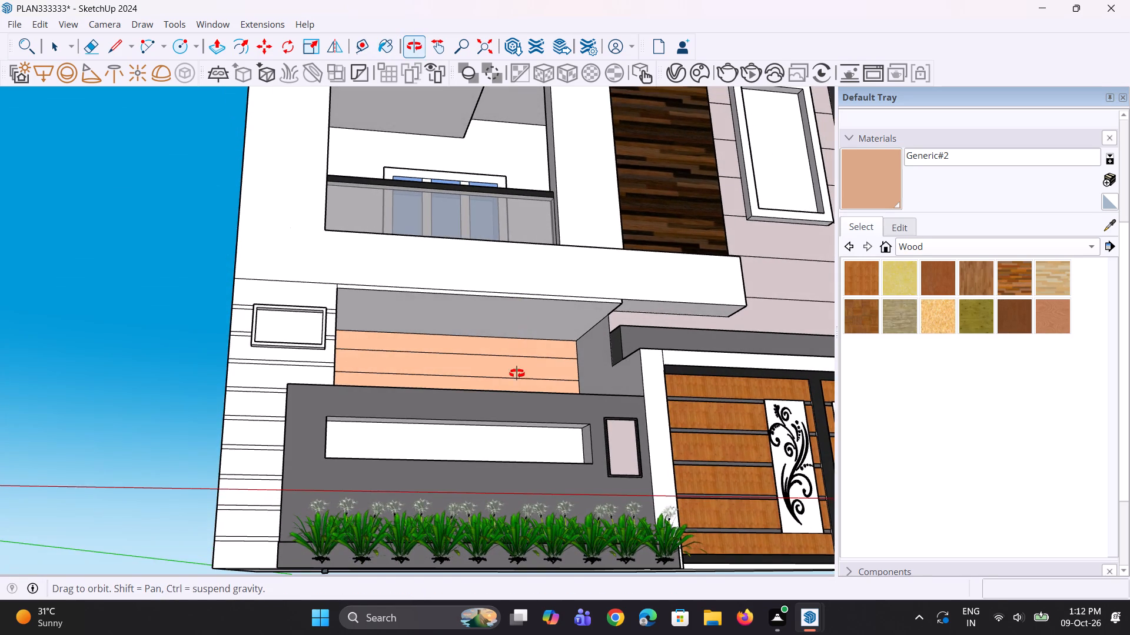
pyautogui.scroll(-3, 516, 374)
pyautogui.scroll(-3, 427, 329)
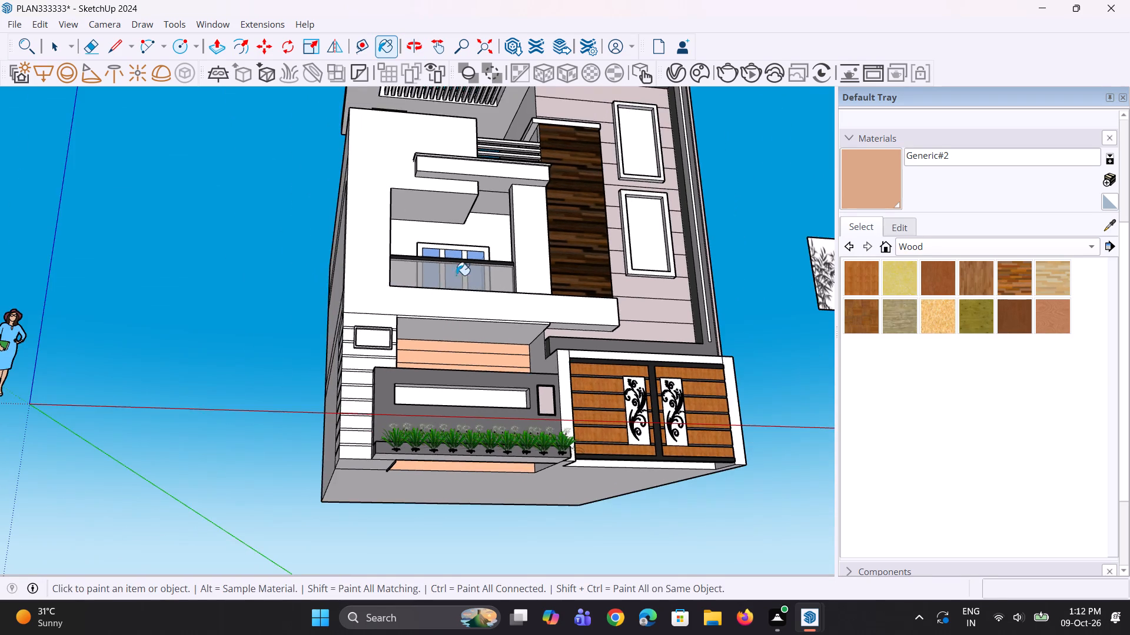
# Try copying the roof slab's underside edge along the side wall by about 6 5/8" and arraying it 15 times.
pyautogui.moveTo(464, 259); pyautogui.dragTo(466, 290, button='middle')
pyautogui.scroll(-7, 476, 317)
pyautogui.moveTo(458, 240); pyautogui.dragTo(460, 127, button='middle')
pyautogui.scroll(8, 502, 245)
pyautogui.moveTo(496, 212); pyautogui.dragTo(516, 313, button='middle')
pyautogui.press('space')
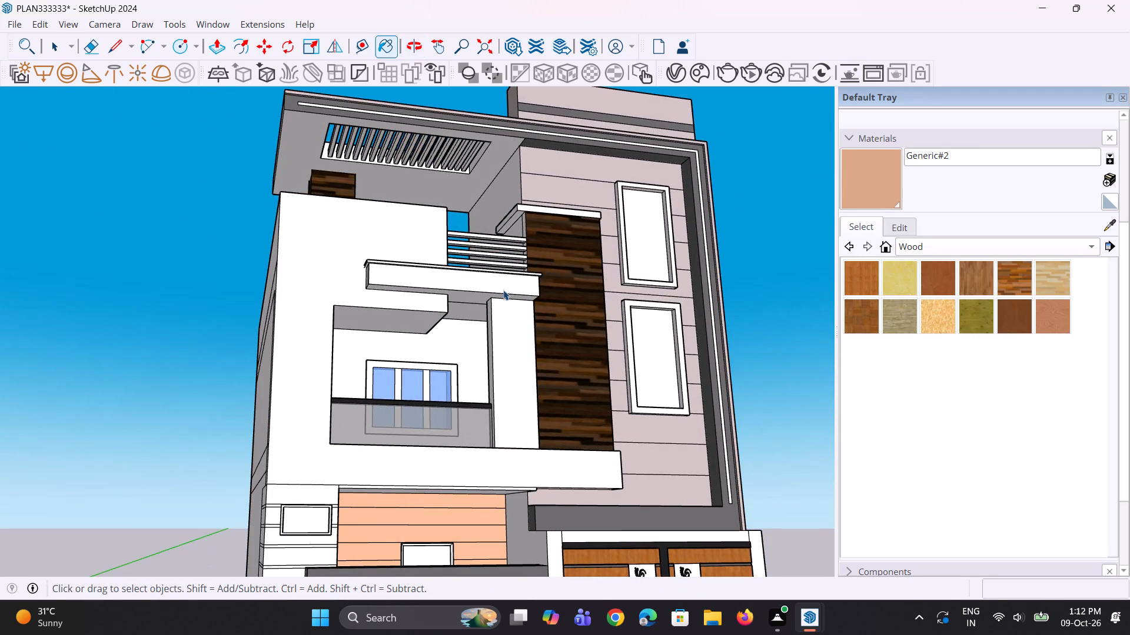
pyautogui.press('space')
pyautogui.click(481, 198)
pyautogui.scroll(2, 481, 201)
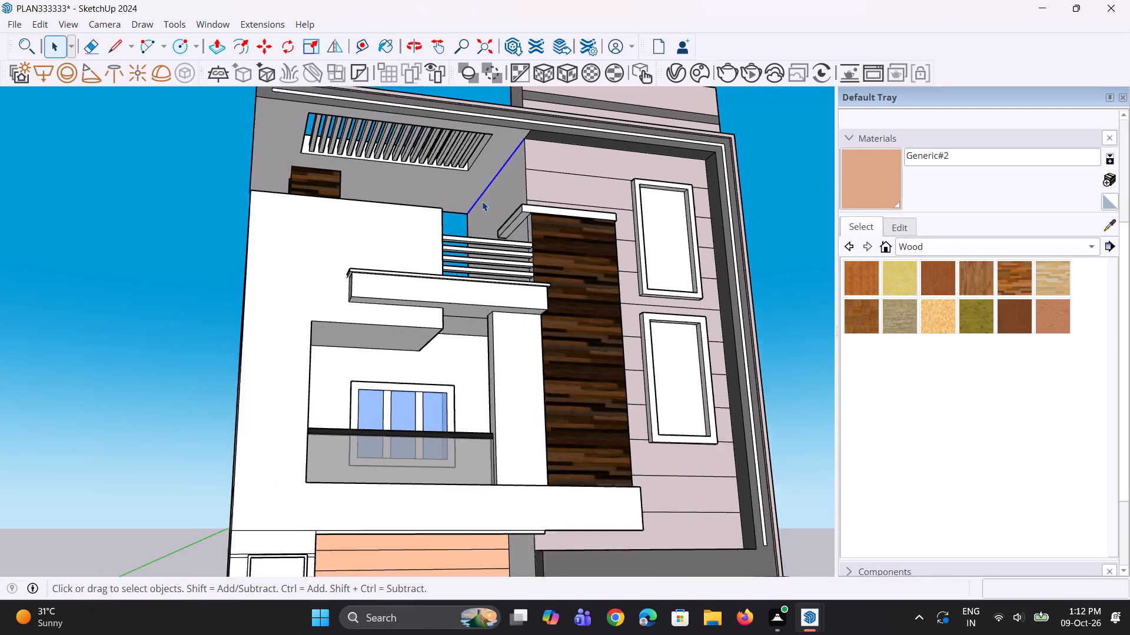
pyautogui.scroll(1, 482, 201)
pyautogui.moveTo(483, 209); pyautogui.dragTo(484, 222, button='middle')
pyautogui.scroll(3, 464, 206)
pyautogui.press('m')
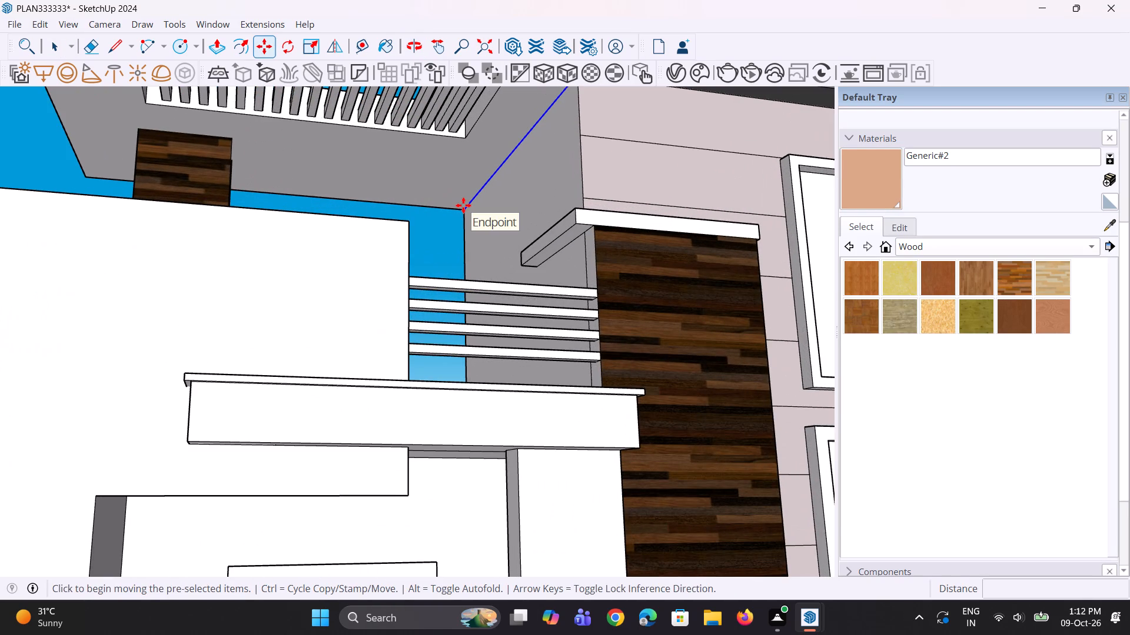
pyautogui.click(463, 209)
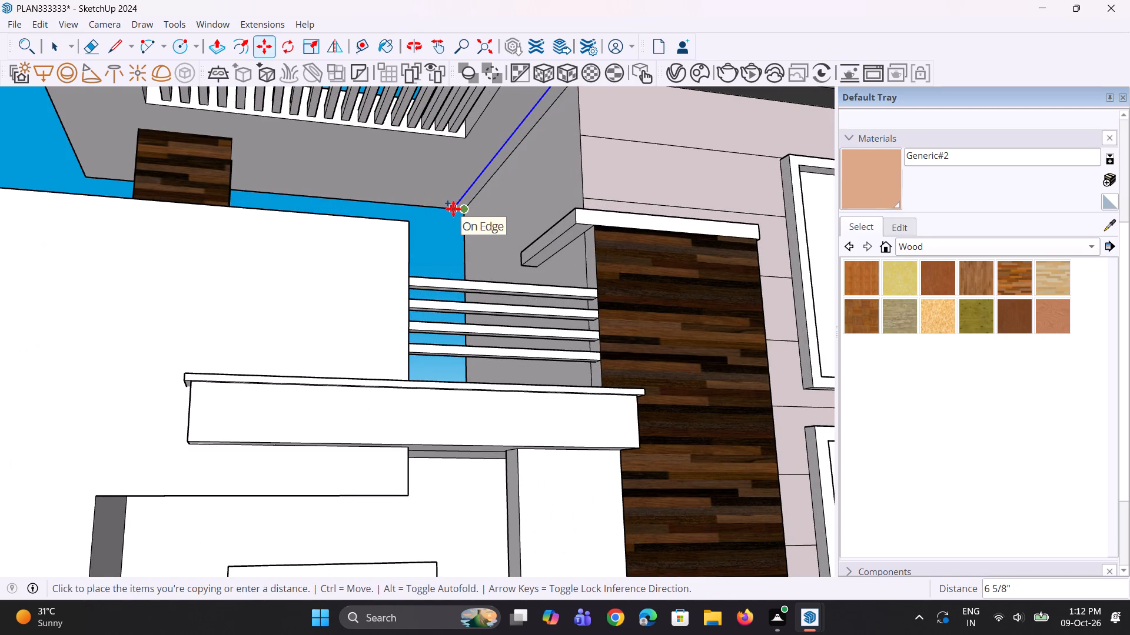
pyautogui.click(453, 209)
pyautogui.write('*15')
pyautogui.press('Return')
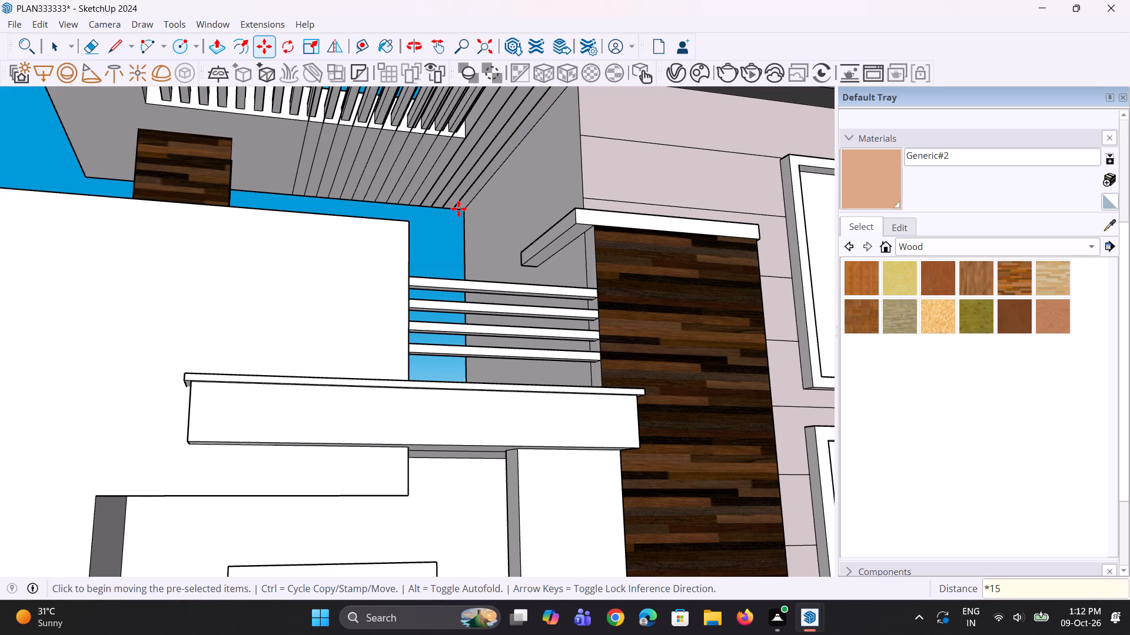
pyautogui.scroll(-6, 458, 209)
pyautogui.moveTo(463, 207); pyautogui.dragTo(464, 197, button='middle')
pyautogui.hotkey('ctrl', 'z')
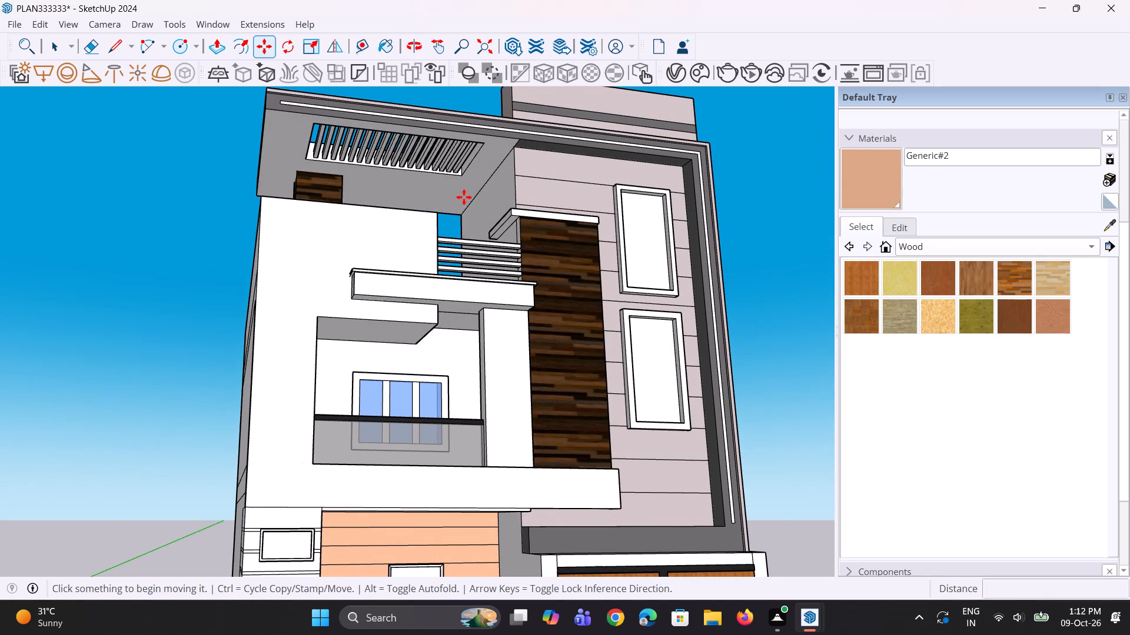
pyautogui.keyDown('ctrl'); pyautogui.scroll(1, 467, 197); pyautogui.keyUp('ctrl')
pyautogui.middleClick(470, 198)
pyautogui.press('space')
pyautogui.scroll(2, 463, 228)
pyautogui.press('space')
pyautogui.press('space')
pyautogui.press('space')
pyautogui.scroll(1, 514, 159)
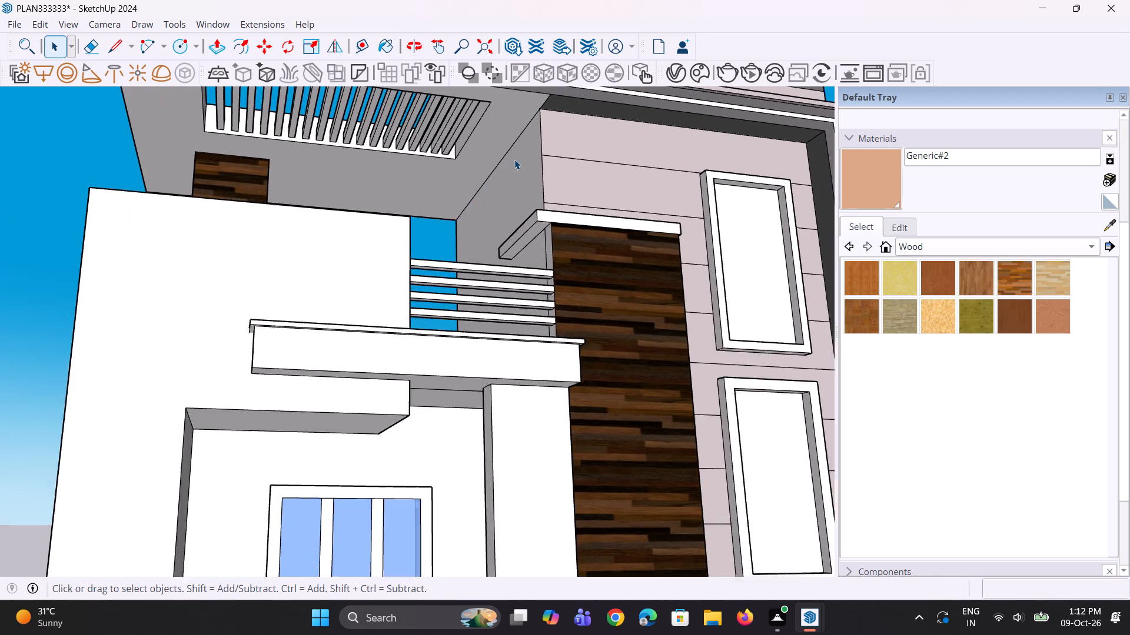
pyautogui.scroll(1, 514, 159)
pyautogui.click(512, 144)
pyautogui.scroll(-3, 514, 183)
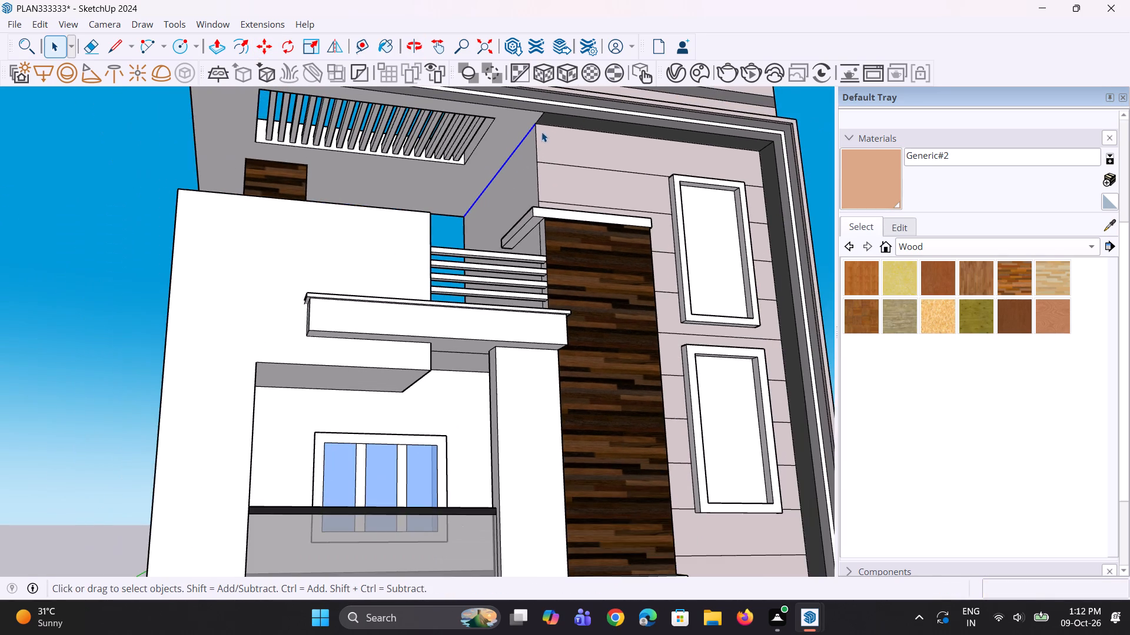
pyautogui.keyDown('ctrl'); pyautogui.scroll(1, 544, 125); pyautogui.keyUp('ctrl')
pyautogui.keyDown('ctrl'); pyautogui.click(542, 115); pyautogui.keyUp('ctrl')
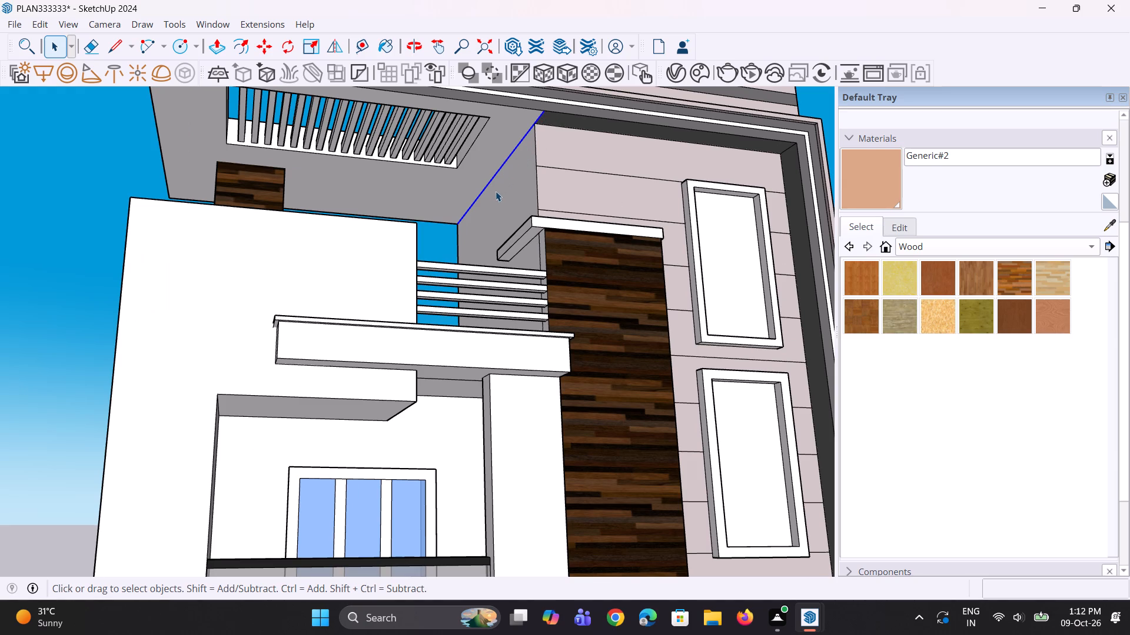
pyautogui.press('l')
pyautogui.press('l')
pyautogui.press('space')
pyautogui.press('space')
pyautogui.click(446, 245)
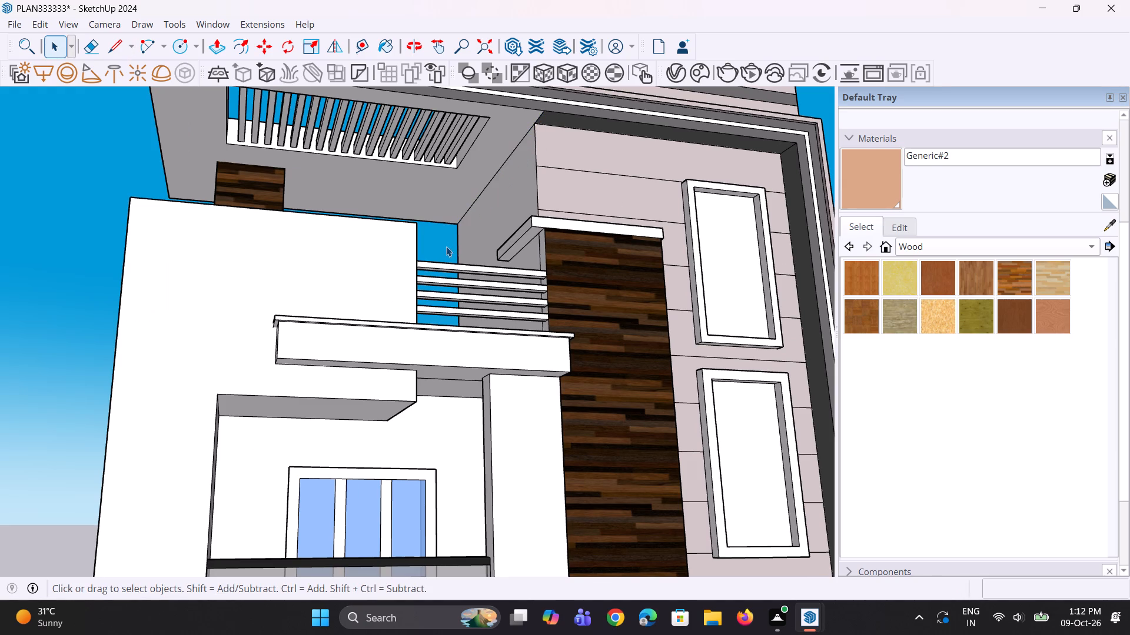
# Draw a line about 14' 5/8" long across the roof slab's underside, close and parallel to its edge along the side wall.
pyautogui.scroll(1, 464, 213)
pyautogui.press('l')
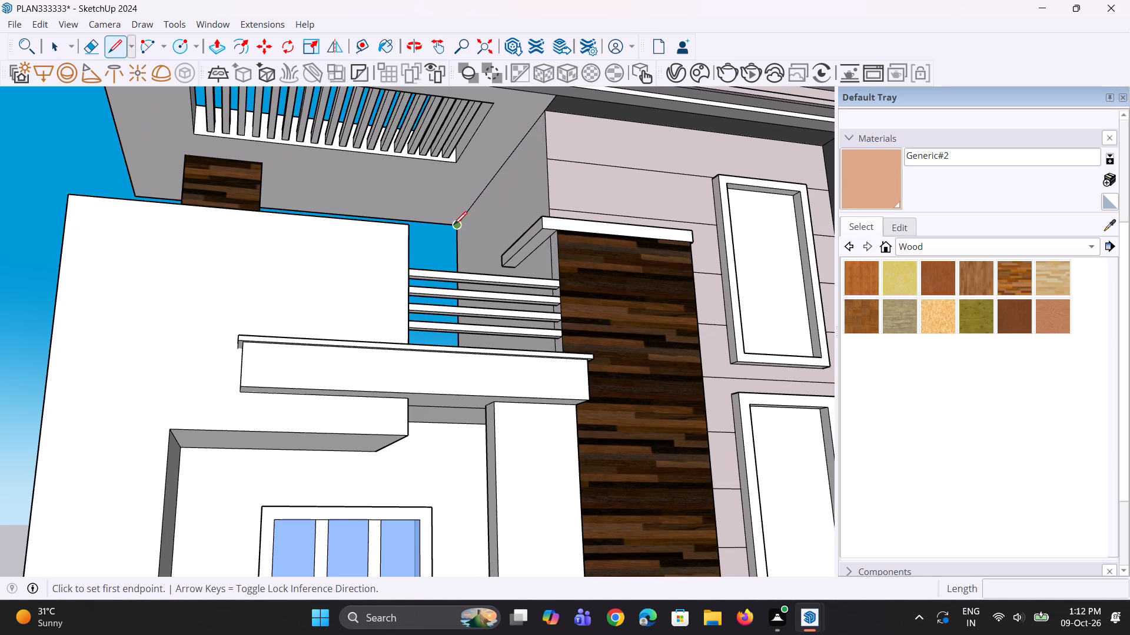
pyautogui.click(448, 225)
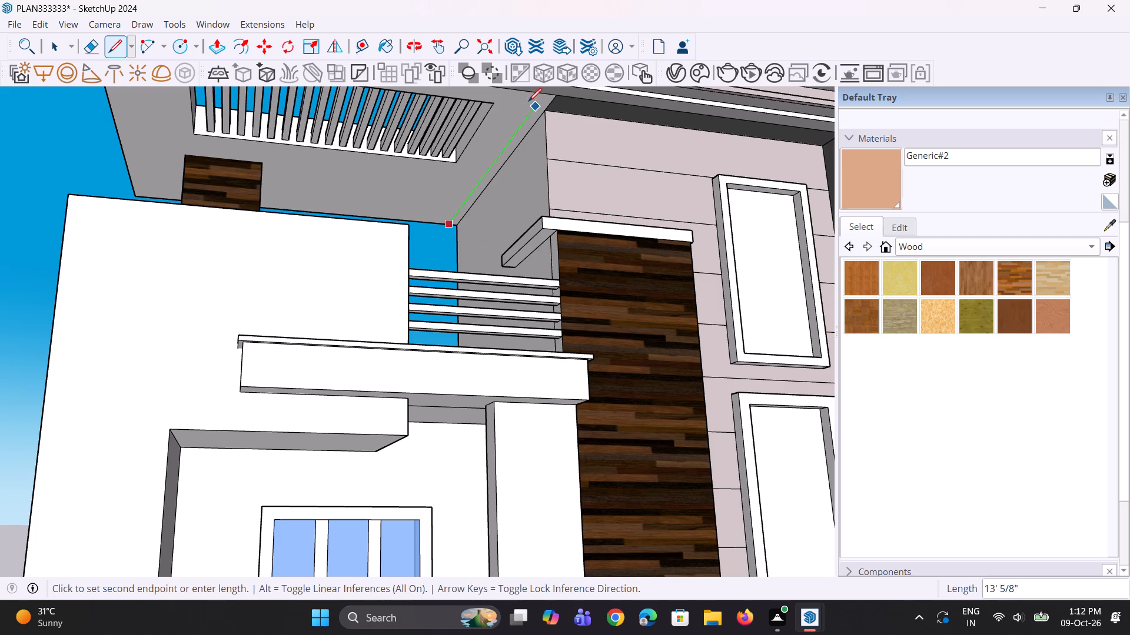
pyautogui.click(544, 95)
pyautogui.press('space')
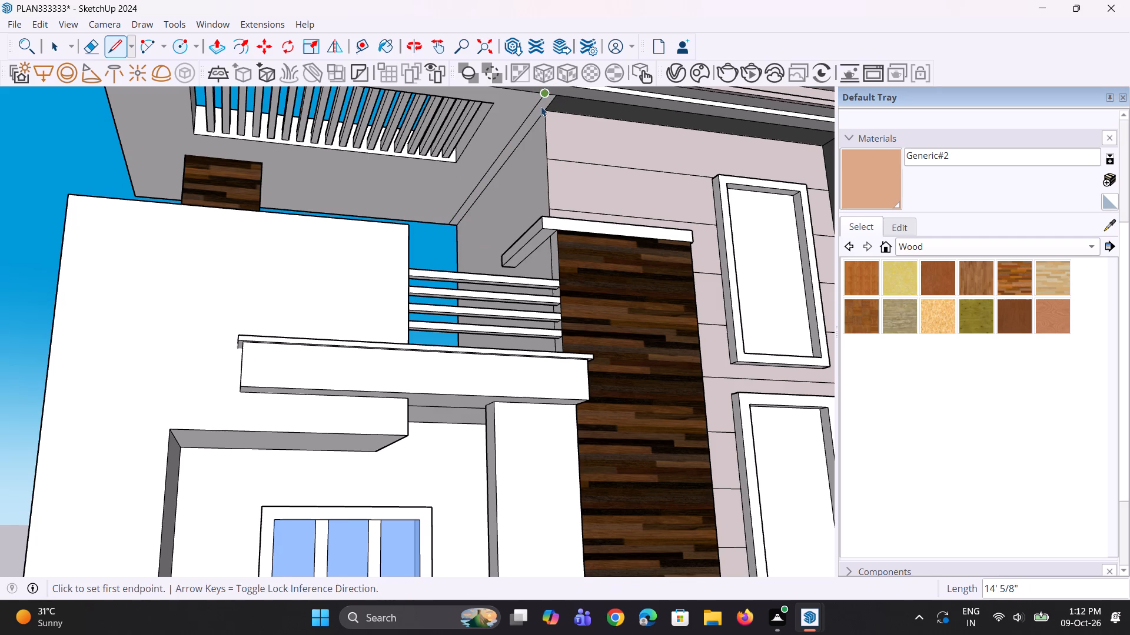
pyautogui.press('space')
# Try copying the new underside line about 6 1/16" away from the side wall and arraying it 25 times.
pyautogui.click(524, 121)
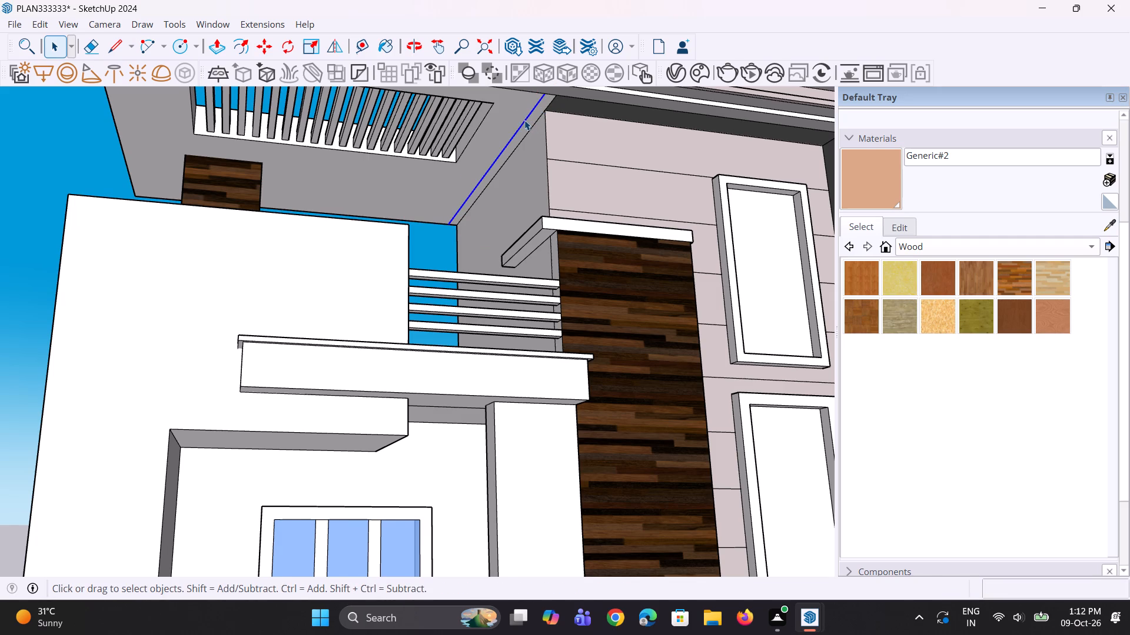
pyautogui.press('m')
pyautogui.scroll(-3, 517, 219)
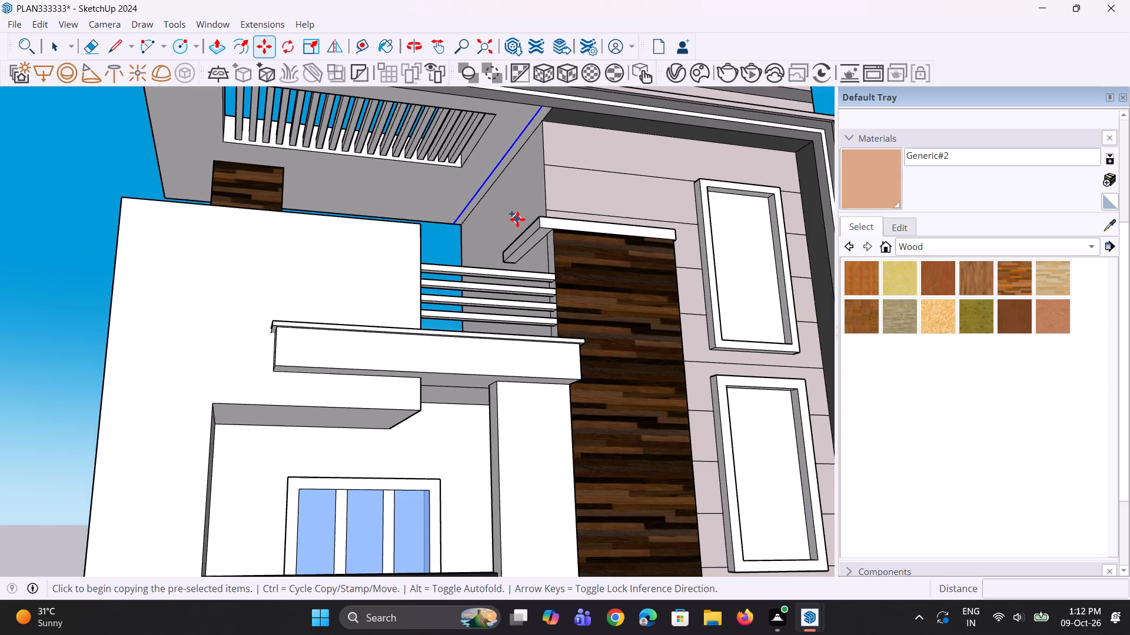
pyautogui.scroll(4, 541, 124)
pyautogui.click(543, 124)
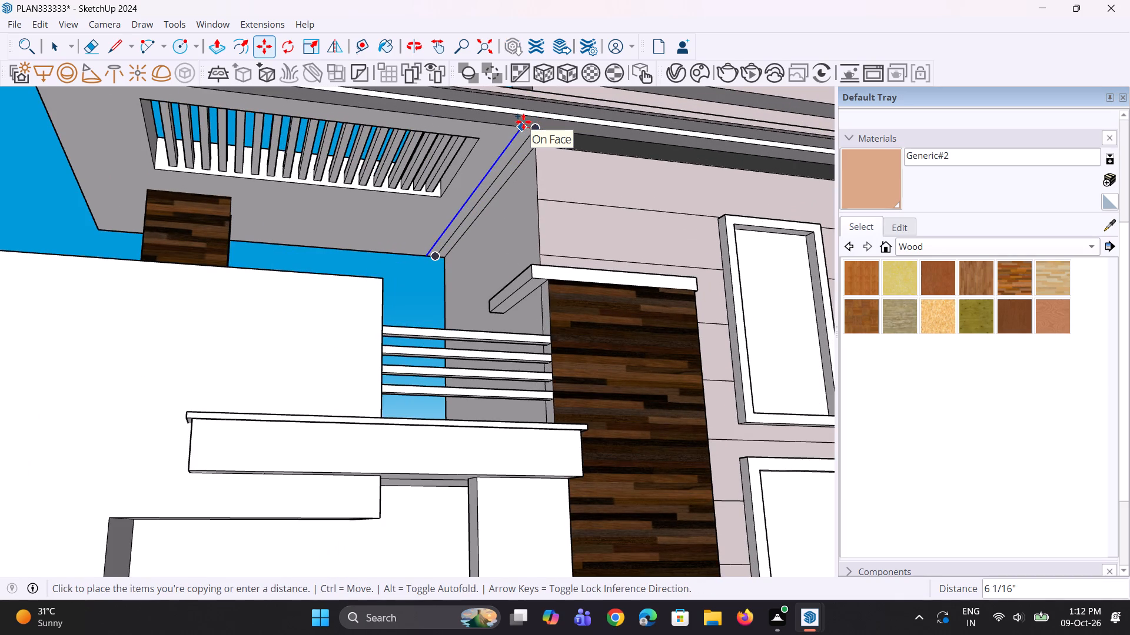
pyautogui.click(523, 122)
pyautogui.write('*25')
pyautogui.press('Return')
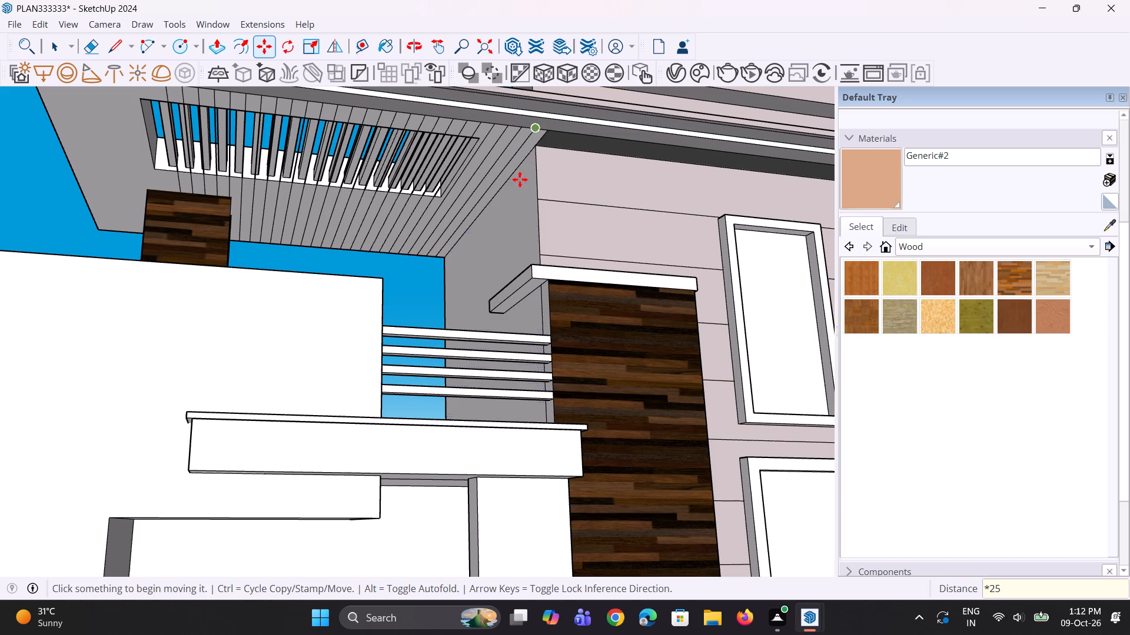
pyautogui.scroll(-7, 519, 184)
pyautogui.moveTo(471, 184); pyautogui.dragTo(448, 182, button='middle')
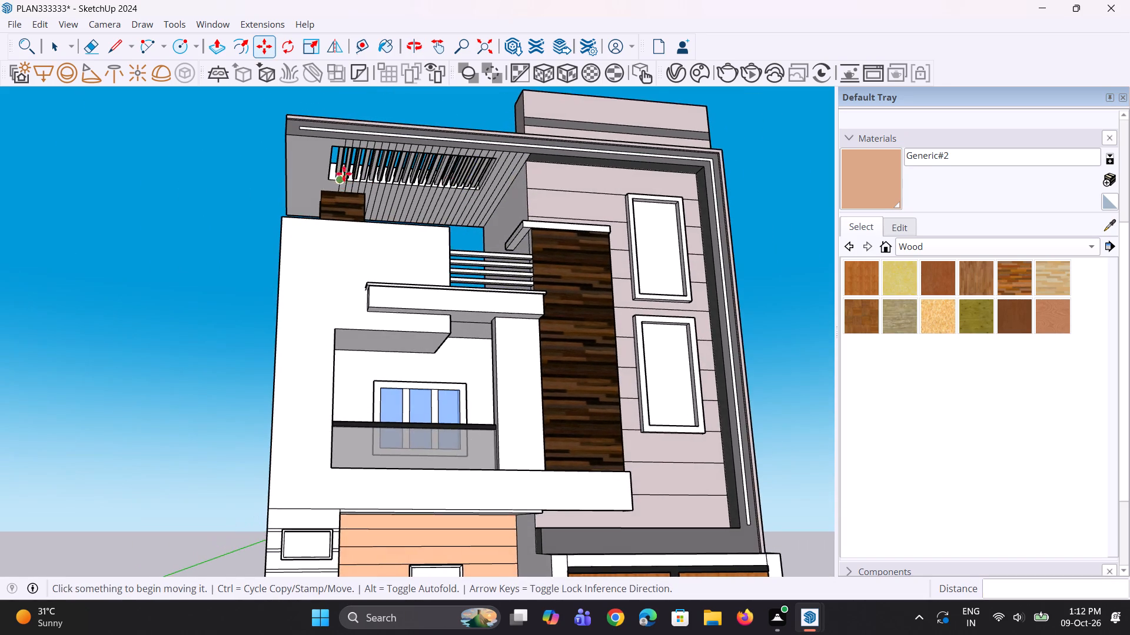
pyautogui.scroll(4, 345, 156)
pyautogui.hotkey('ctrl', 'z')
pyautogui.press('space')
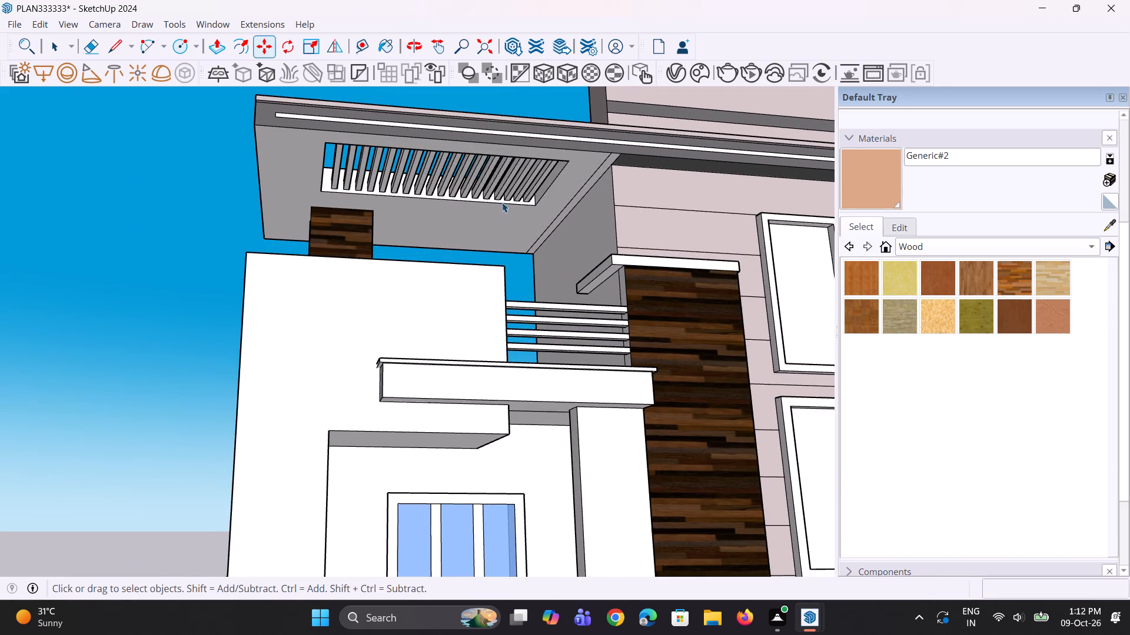
# Copy the underside line about 6 9/16" away from the side wall and array it 35 times across the roof slab.
pyautogui.press('space')
pyautogui.scroll(4, 592, 210)
pyautogui.click(587, 175)
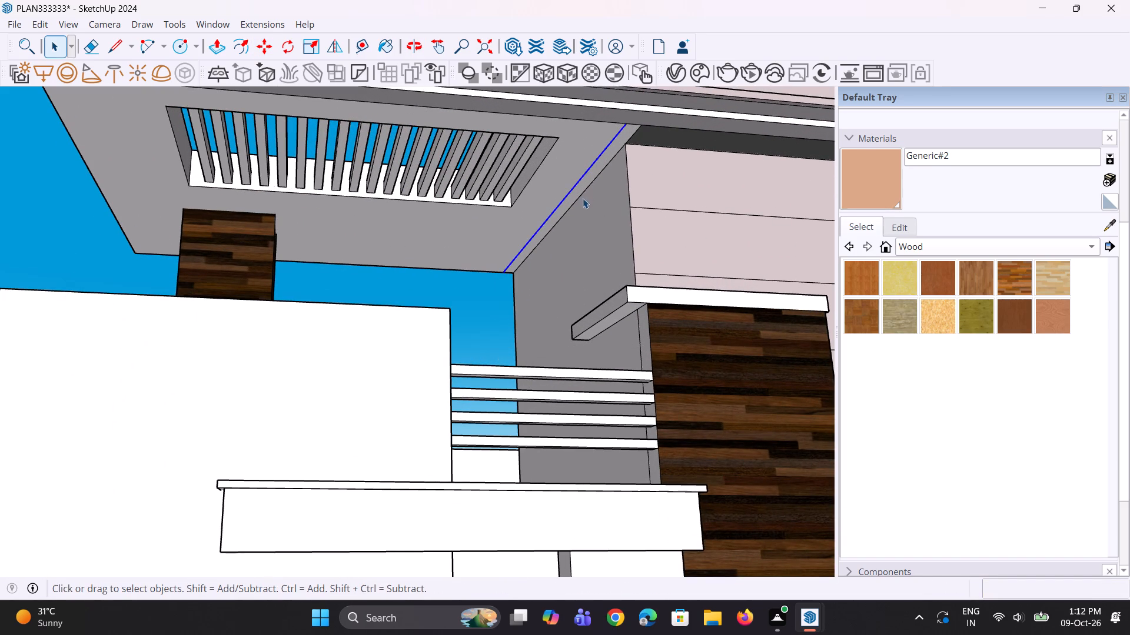
pyautogui.press('m')
pyautogui.scroll(1, 623, 139)
pyautogui.click(625, 119)
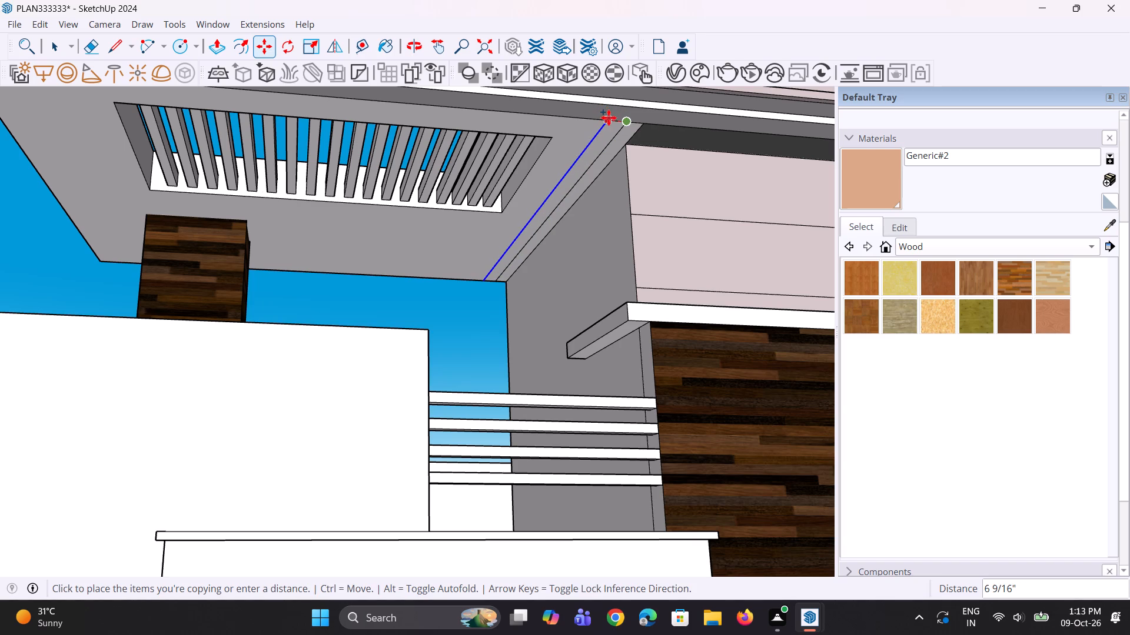
pyautogui.click(609, 118)
pyautogui.press('*')
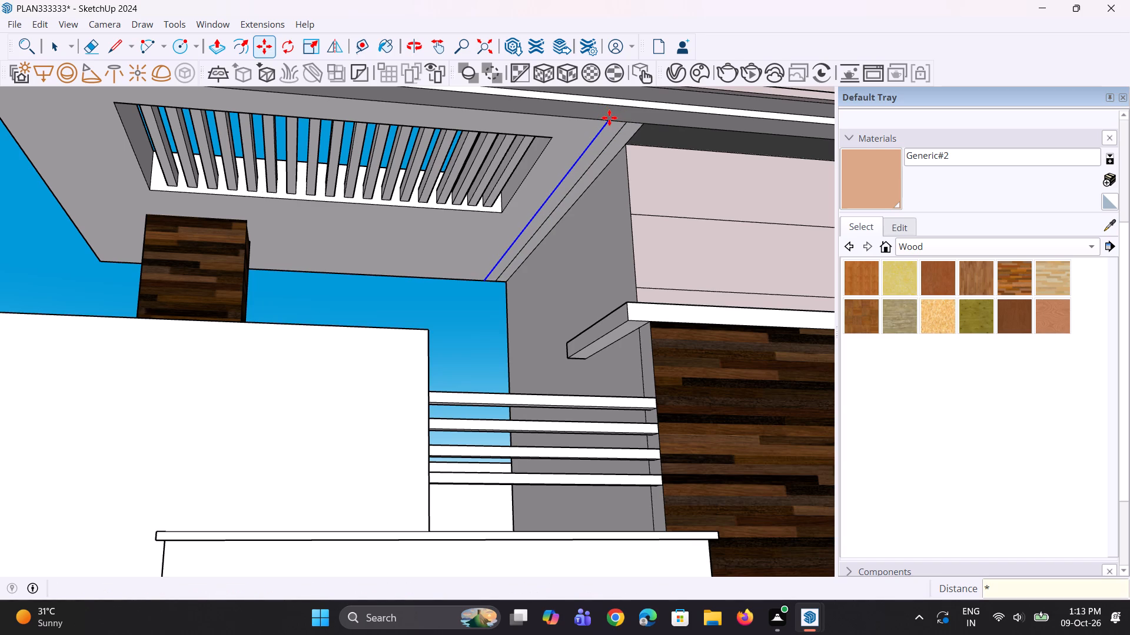
pyautogui.write('35')
pyautogui.press('Return')
# Delete the three stray line copies that lie beyond the roof slab's free outer edge.
pyautogui.scroll(-10, 576, 159)
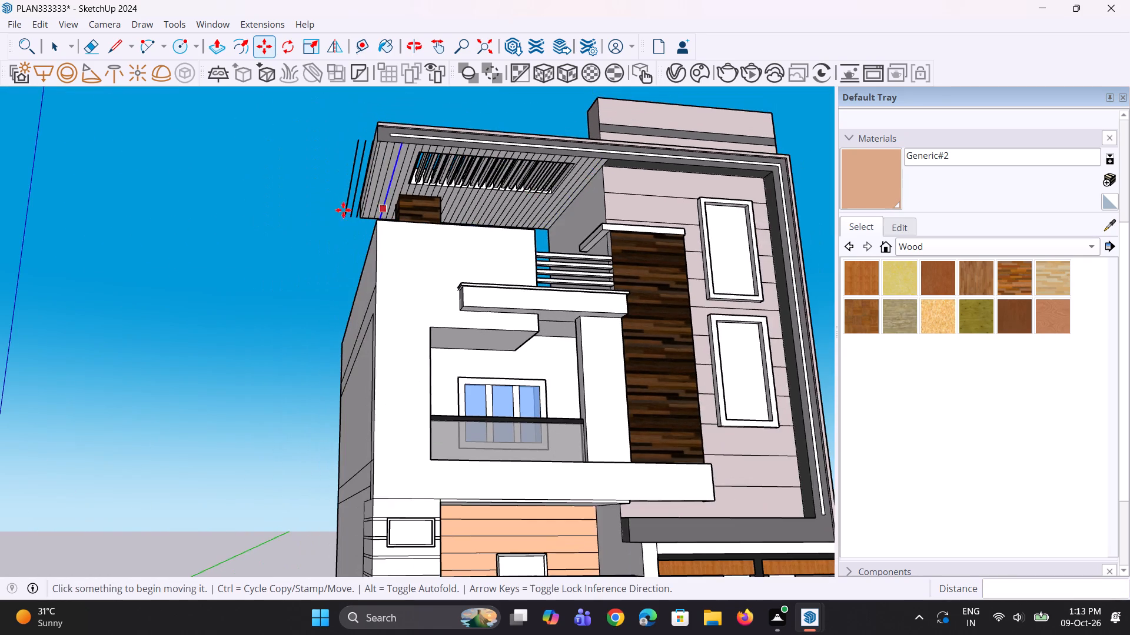
pyautogui.moveTo(347, 204); pyautogui.dragTo(346, 268, button='middle')
pyautogui.scroll(3, 322, 149)
pyautogui.press('space')
pyautogui.press('space')
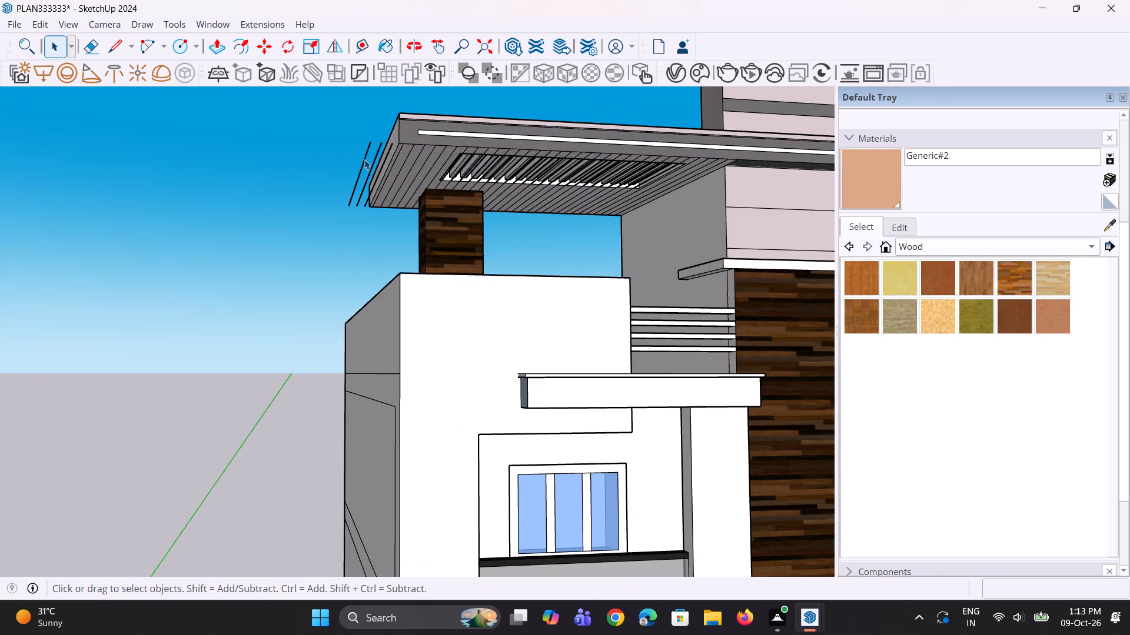
pyautogui.click(364, 159)
pyautogui.press('Delete')
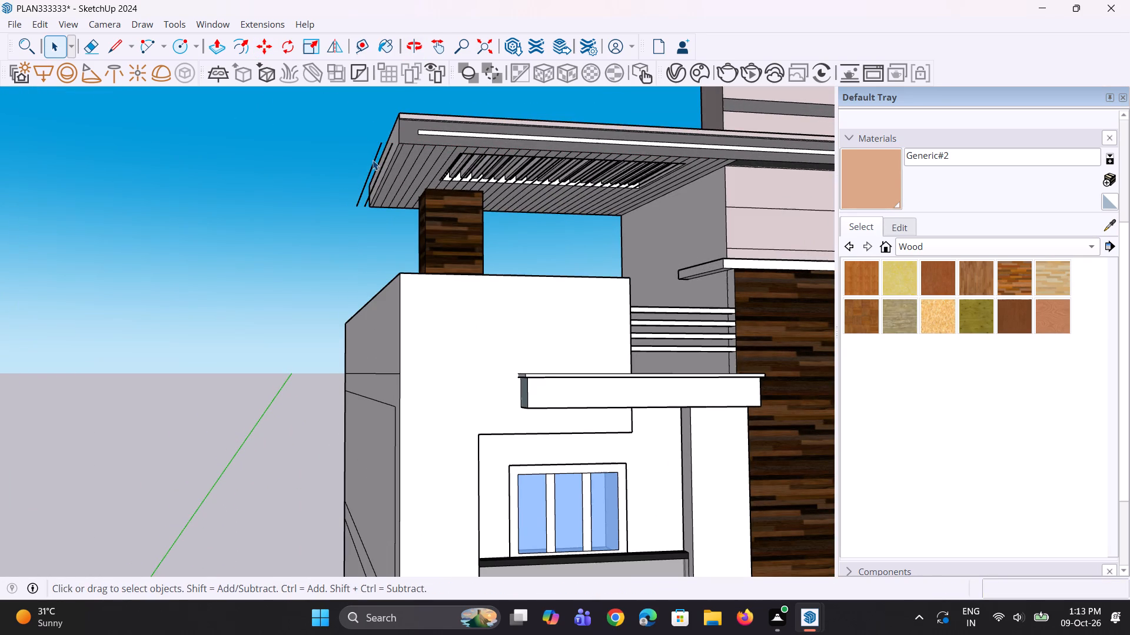
pyautogui.click(373, 160)
pyautogui.press('Delete')
pyautogui.click(388, 152)
pyautogui.press('Delete')
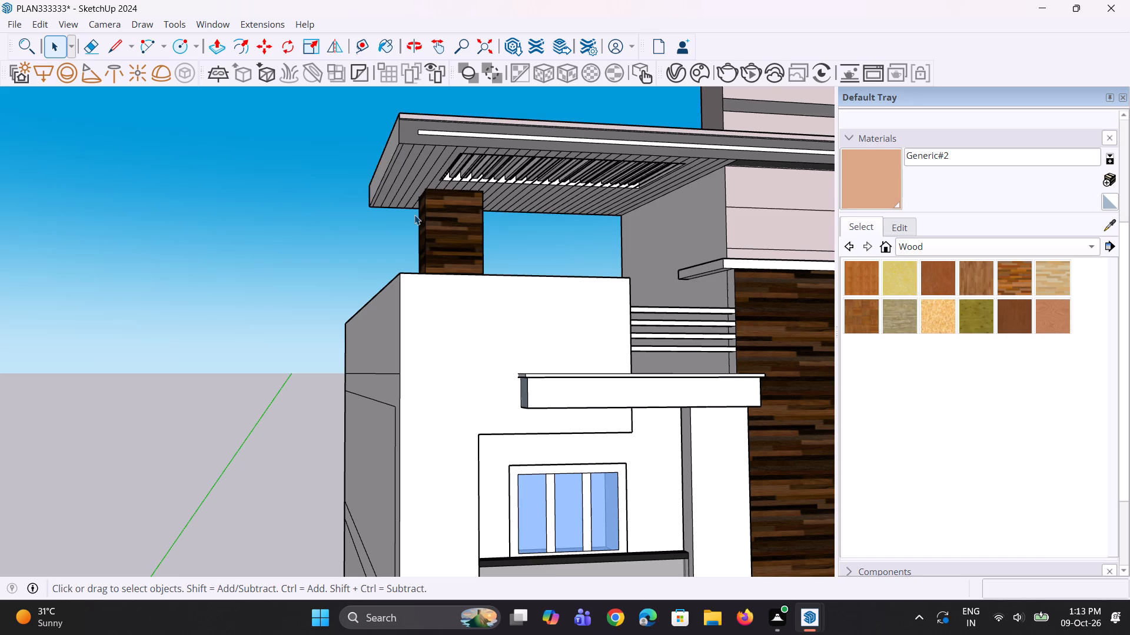
# Erase the groove line pieces crossing the roof slab's louvre opening beside the first slat at the free outer end.
pyautogui.moveTo(414, 215); pyautogui.dragTo(362, 154, button='middle')
pyautogui.scroll(2, 393, 170)
pyautogui.scroll(1, 457, 179)
pyautogui.moveTo(463, 179); pyautogui.dragTo(464, 179, button='middle')
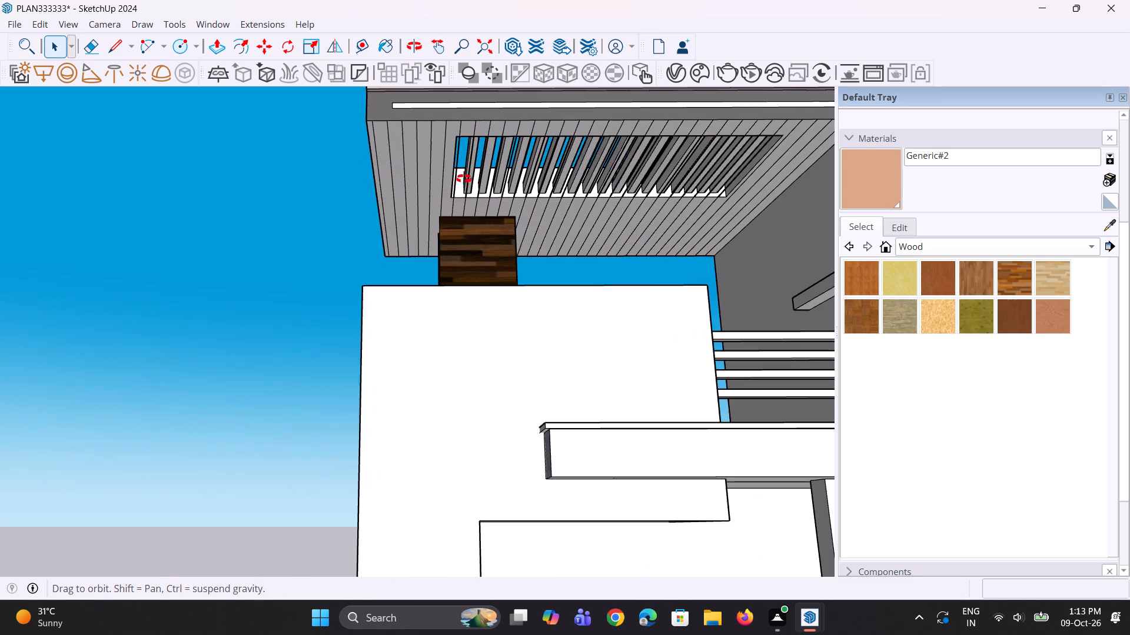
pyautogui.moveTo(464, 179); pyautogui.dragTo(208, 220, button='middle')
pyautogui.scroll(3, 336, 154)
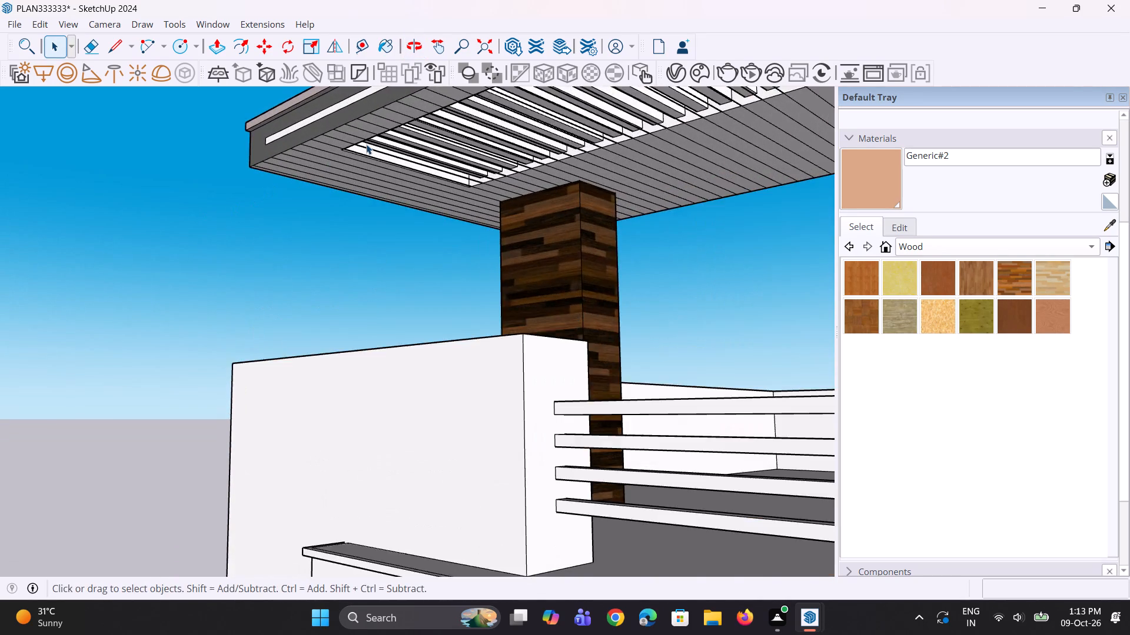
pyautogui.scroll(2, 366, 144)
pyautogui.moveTo(375, 145); pyautogui.dragTo(361, 123, button='middle')
pyautogui.scroll(2, 358, 155)
pyautogui.press('e')
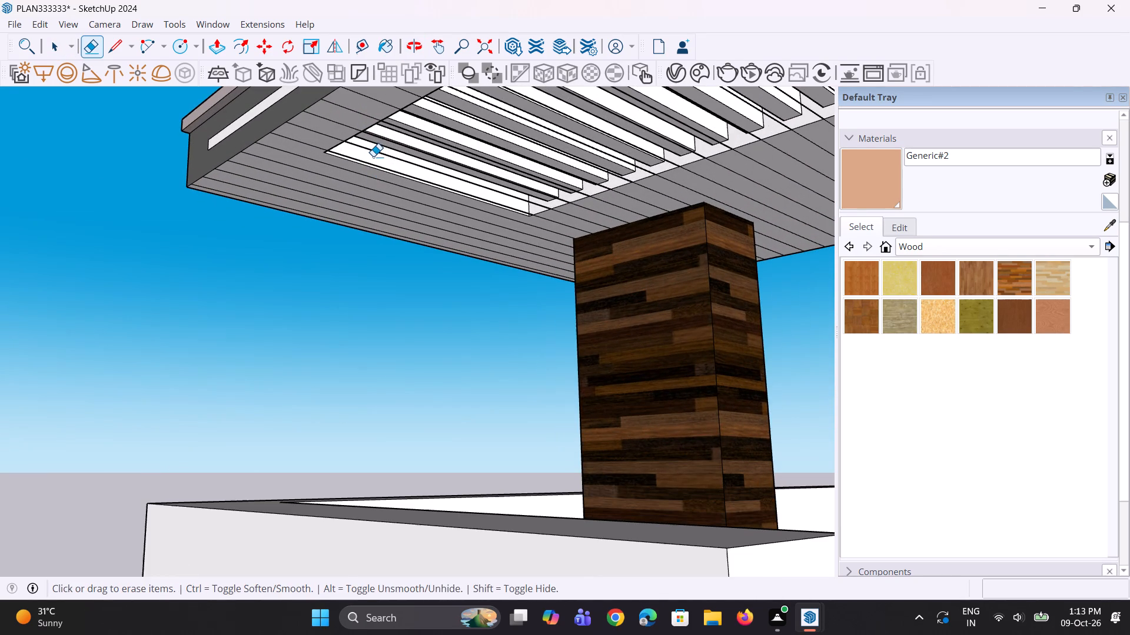
pyautogui.click(373, 153)
pyautogui.click(370, 163)
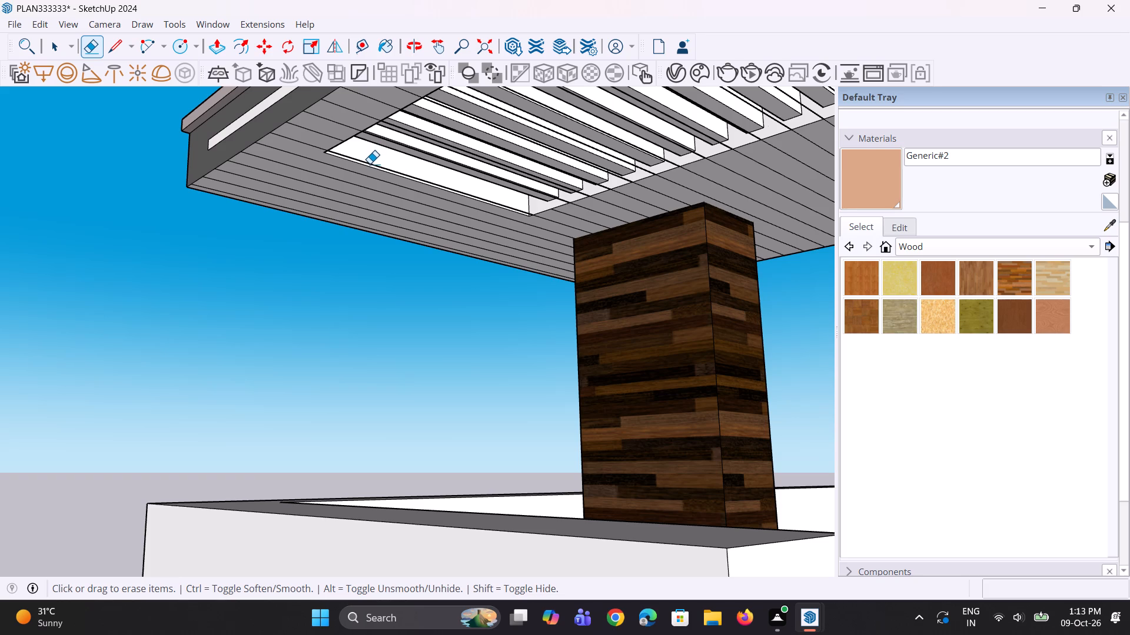
# Erase the next groove line pieces crossing the louvre opening between the first few slats at the outer end.
pyautogui.scroll(-2, 348, 203)
pyautogui.moveTo(366, 184); pyautogui.dragTo(378, 143, button='middle')
pyautogui.scroll(4, 381, 143)
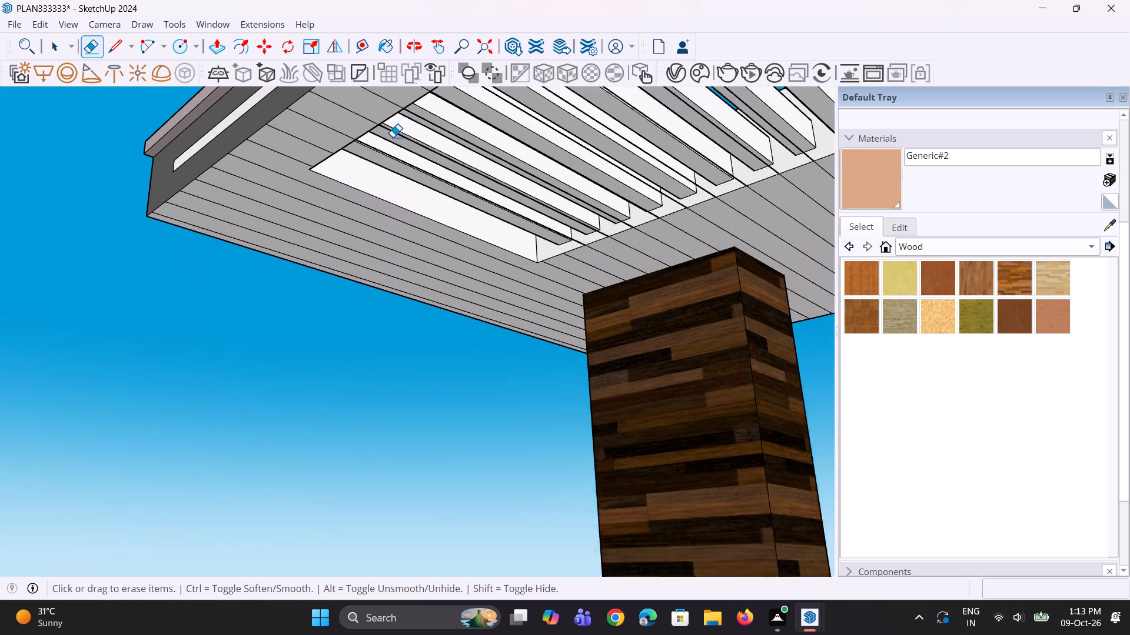
pyautogui.scroll(1, 393, 137)
pyautogui.click(394, 133)
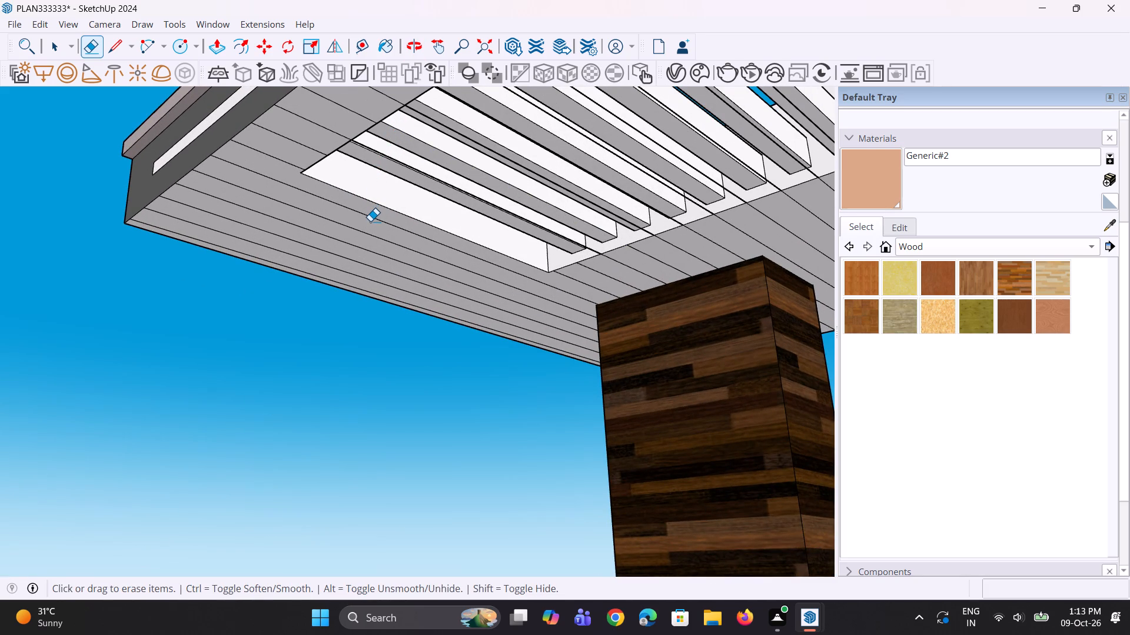
pyautogui.scroll(-3, 370, 221)
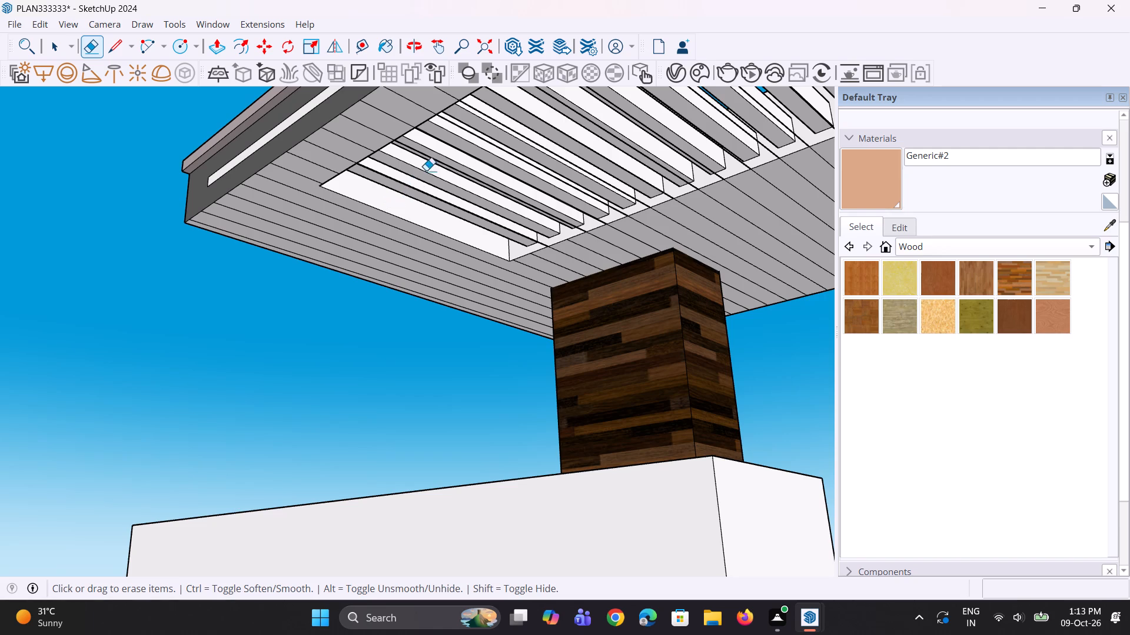
pyautogui.moveTo(448, 156); pyautogui.dragTo(450, 139, button='middle')
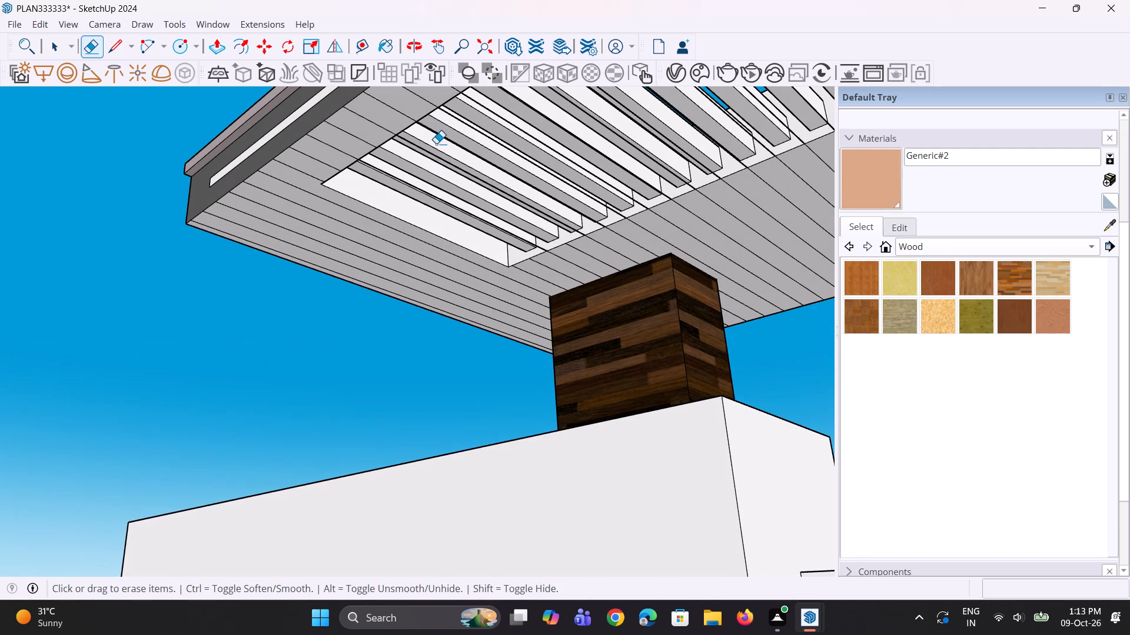
pyautogui.click(420, 148)
pyautogui.moveTo(384, 193); pyautogui.dragTo(393, 157, button='middle')
pyautogui.scroll(2, 388, 156)
pyautogui.click(377, 159)
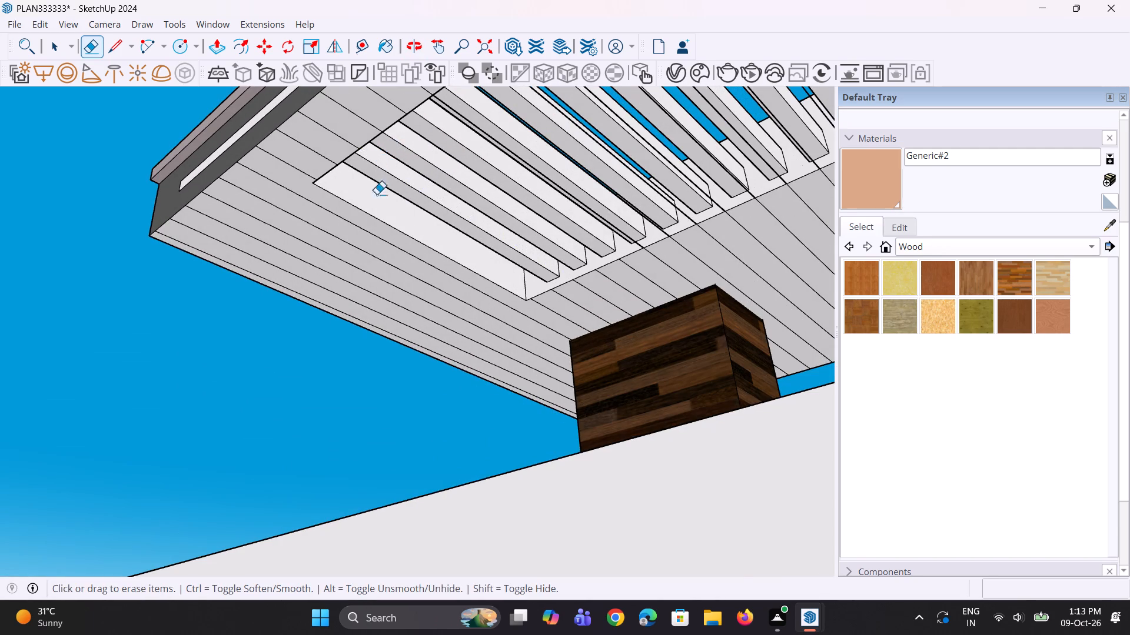
# Continue erasing groove line pieces across the louvre opening, moving from the outer-end slats towards the middle ones.
pyautogui.scroll(-4, 366, 224)
pyautogui.moveTo(379, 219); pyautogui.dragTo(410, 195, button='middle')
pyautogui.scroll(6, 432, 142)
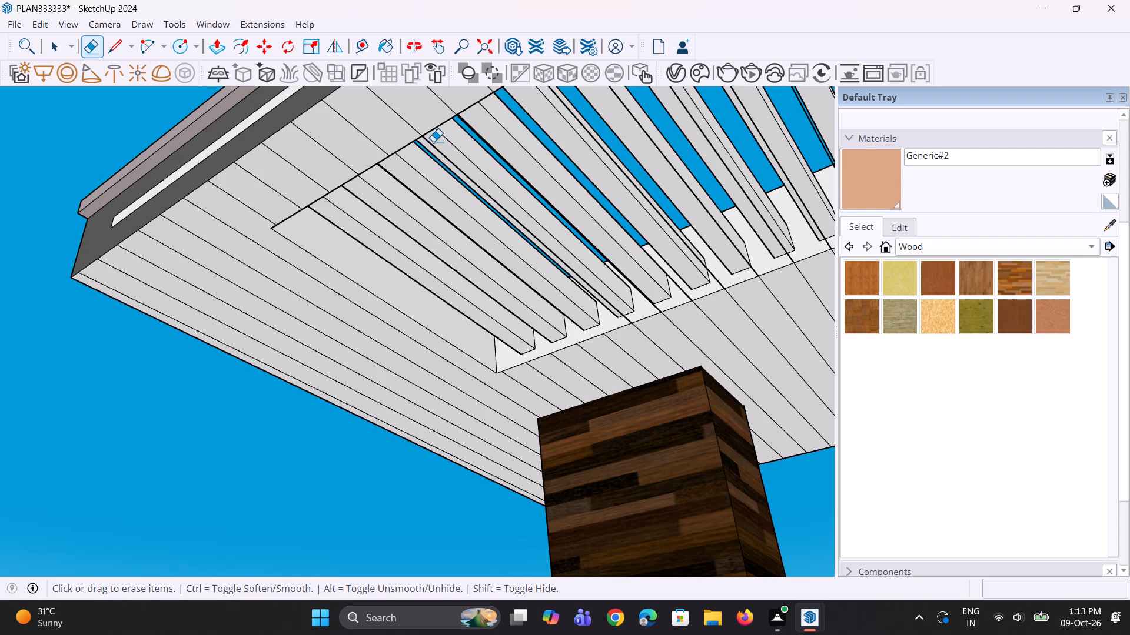
pyautogui.click(431, 143)
pyautogui.scroll(-1, 403, 210)
pyautogui.scroll(2, 469, 136)
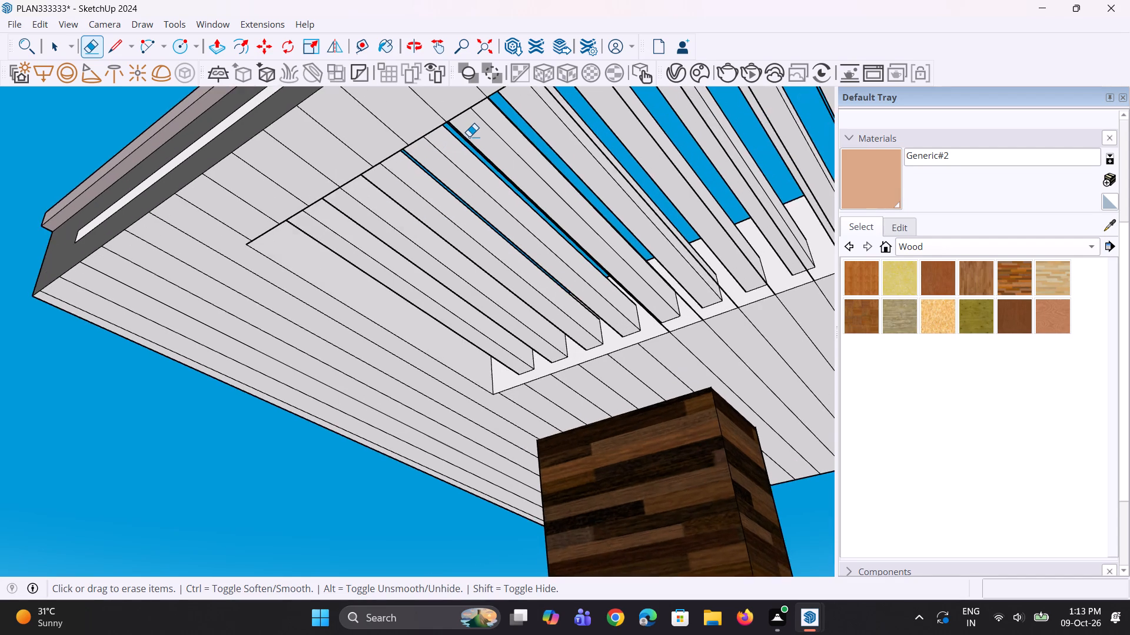
pyautogui.scroll(3, 469, 136)
pyautogui.click(450, 129)
pyautogui.scroll(-3, 413, 208)
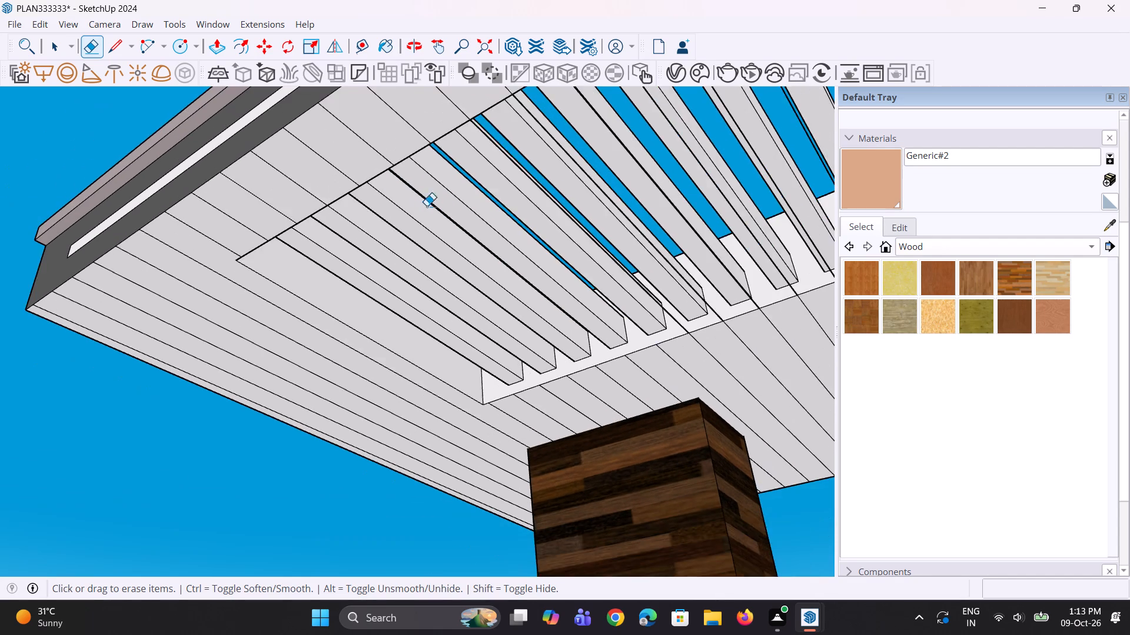
pyautogui.moveTo(431, 206); pyautogui.dragTo(481, 183, button='middle')
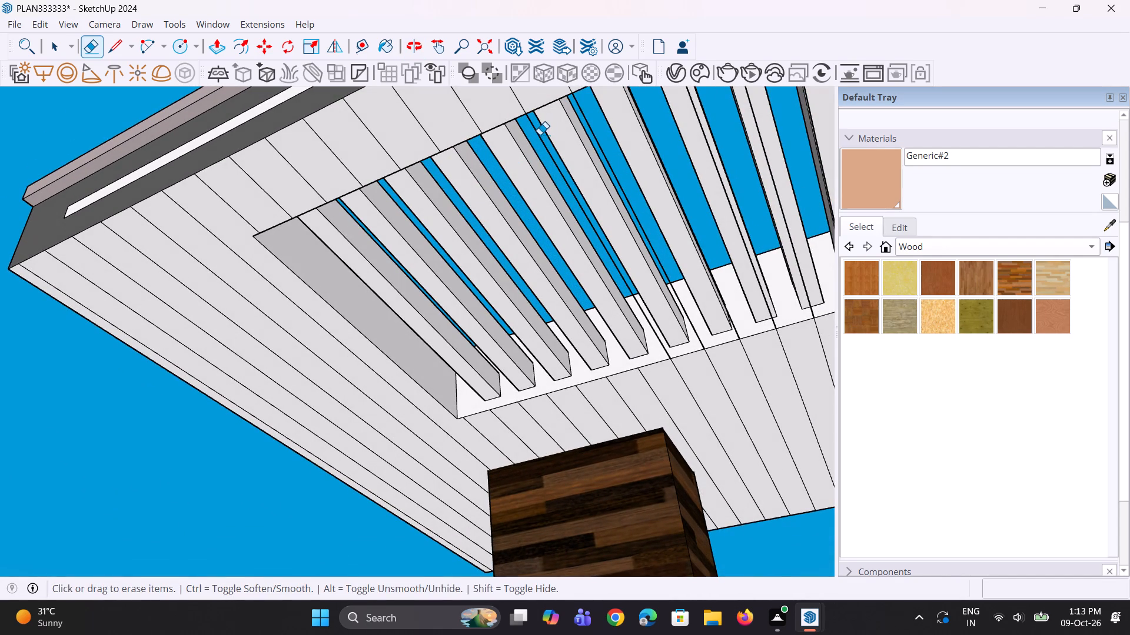
pyautogui.click(540, 135)
pyautogui.click(591, 129)
pyautogui.scroll(-3, 511, 230)
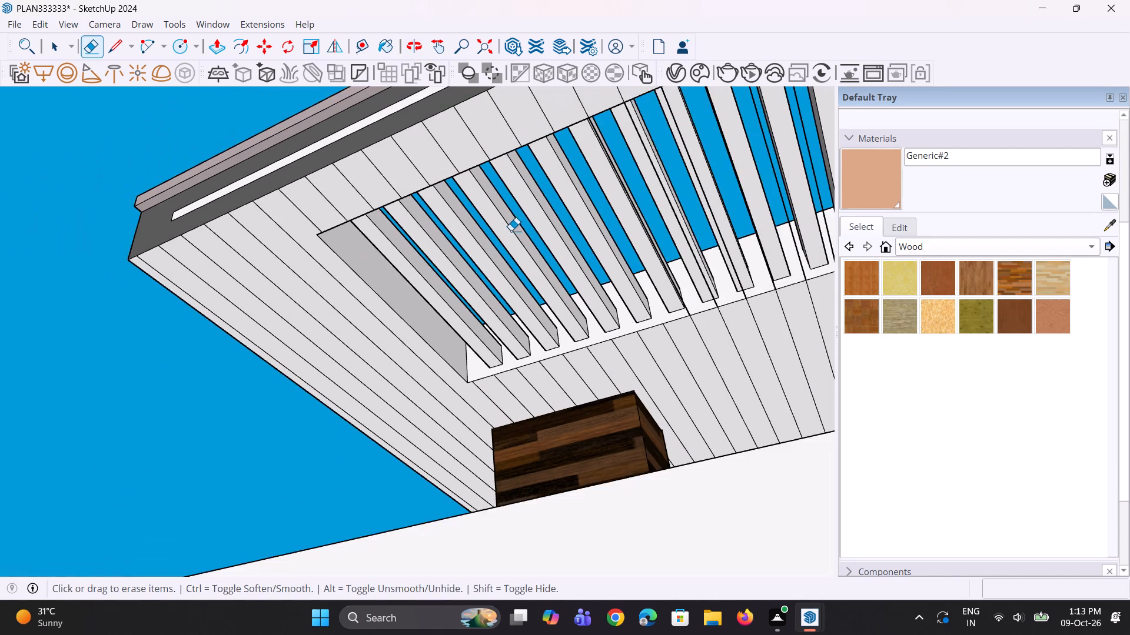
# Erase the groove line pieces that cross the gaps and slats in the middle of the louvre opening.
pyautogui.moveTo(520, 225); pyautogui.dragTo(584, 222, button='middle')
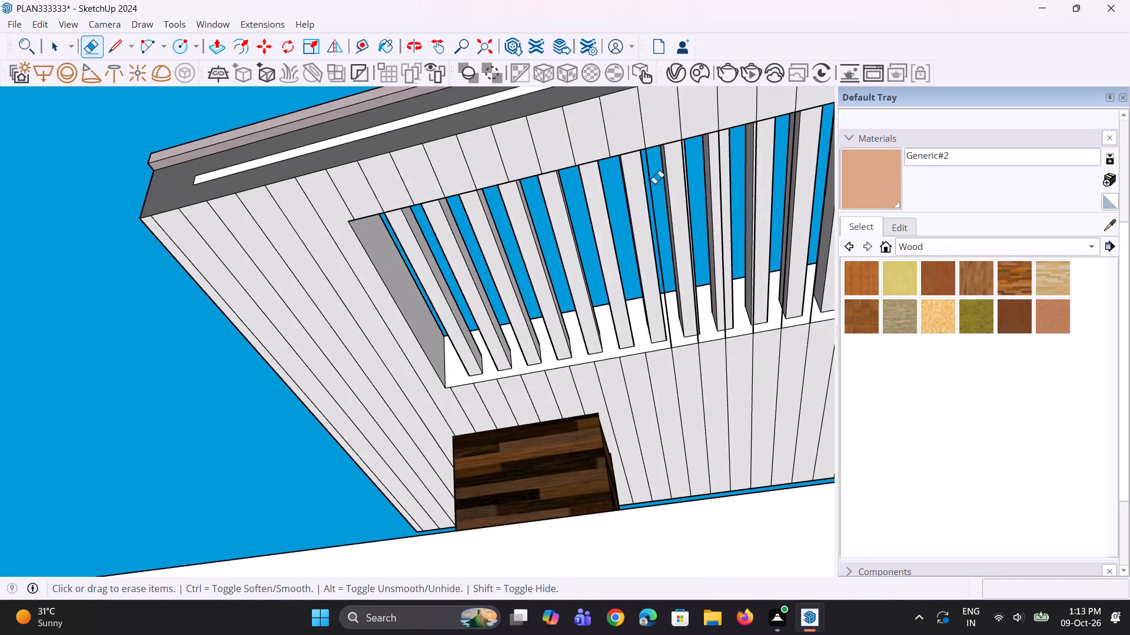
pyautogui.scroll(2, 654, 183)
pyautogui.click(645, 172)
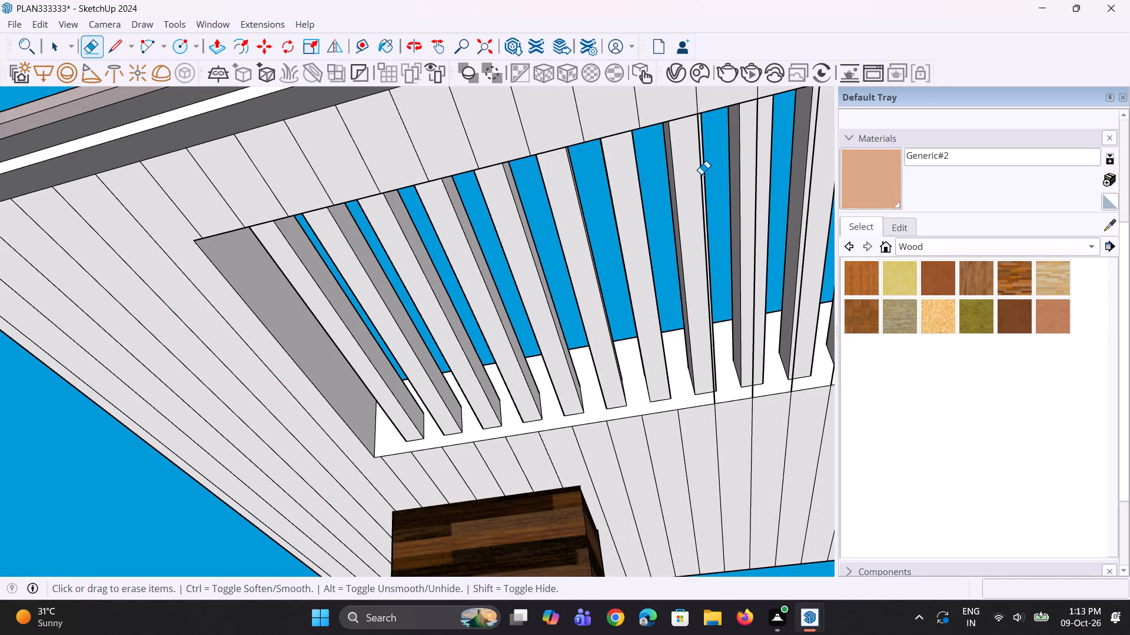
pyautogui.click(702, 167)
pyautogui.scroll(-4, 570, 229)
pyautogui.scroll(2, 717, 171)
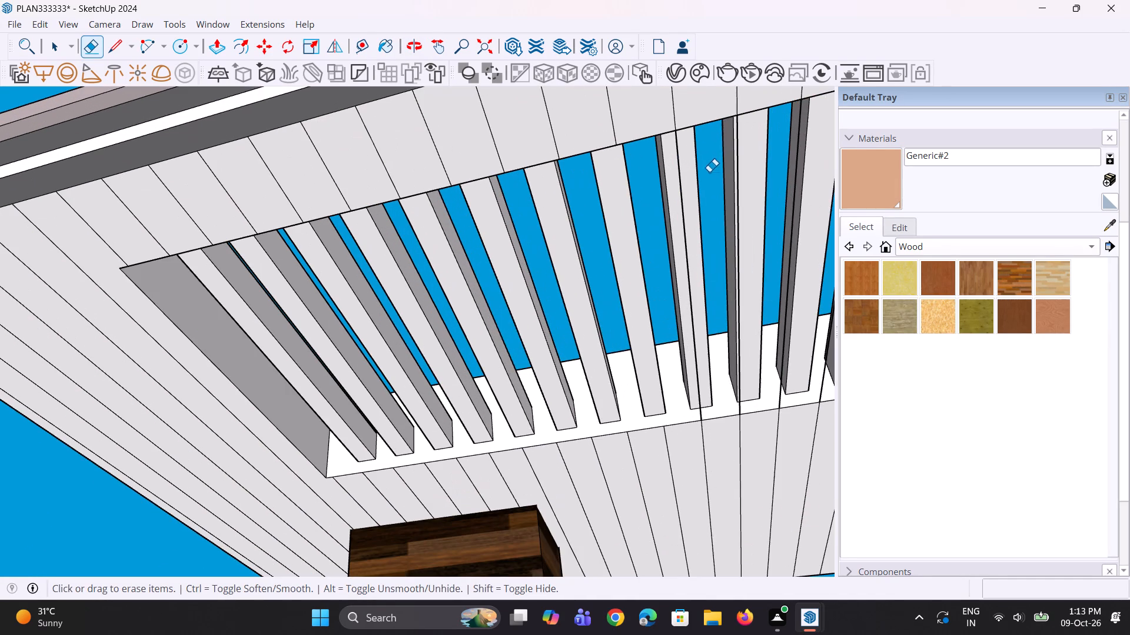
pyautogui.click(680, 169)
pyautogui.scroll(-1, 530, 273)
pyautogui.scroll(2, 726, 312)
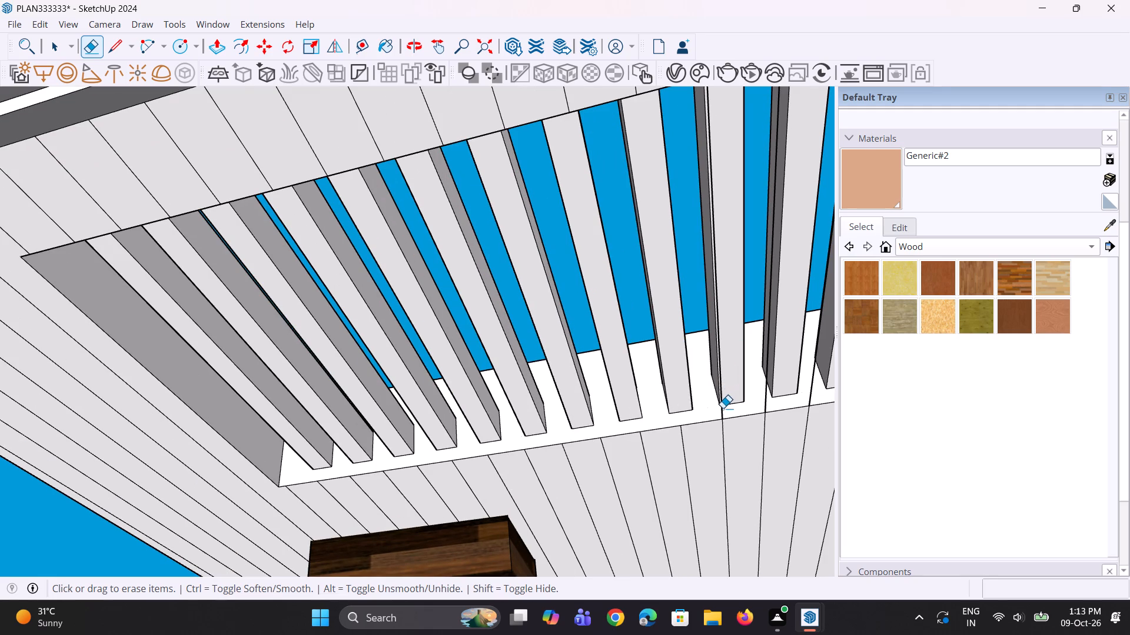
pyautogui.click(723, 408)
pyautogui.click(767, 396)
pyautogui.scroll(-1, 690, 402)
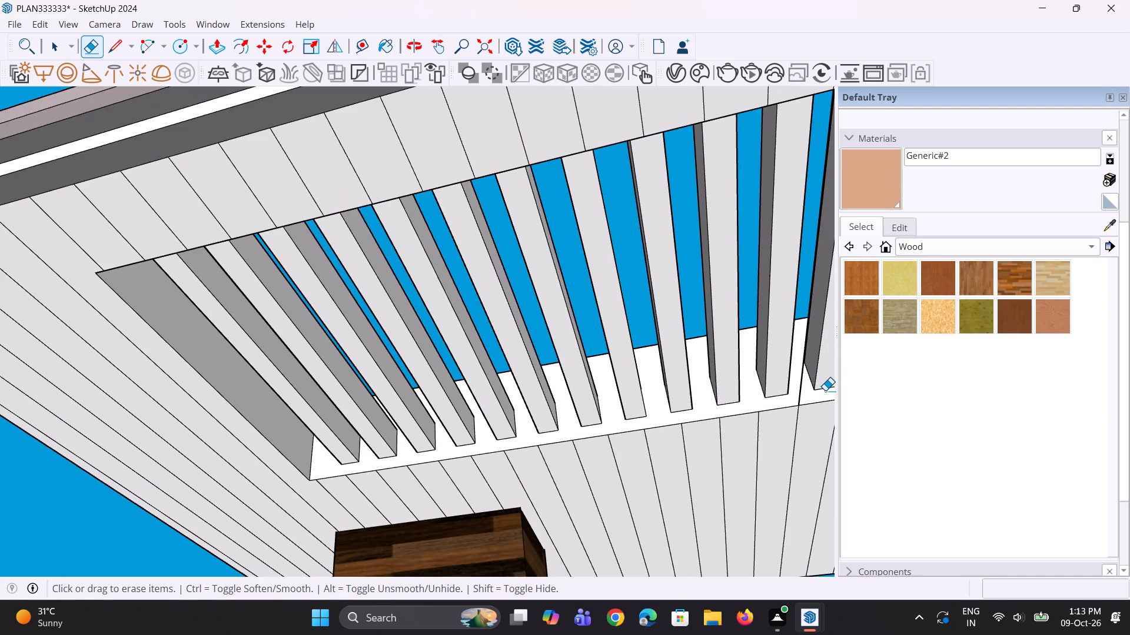
pyautogui.scroll(2, 825, 390)
pyautogui.click(799, 382)
pyautogui.click(796, 382)
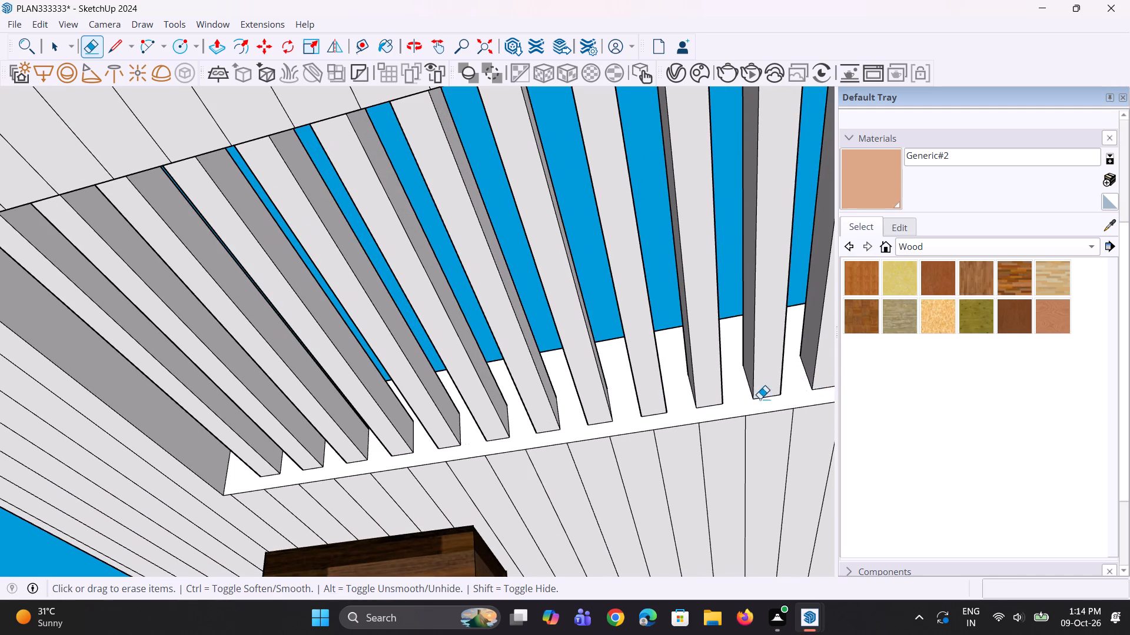
# Erase the groove line pieces beyond the middle slats, undoing any accidental erasure of a slat so all slats are kept.
pyautogui.scroll(-16, 717, 412)
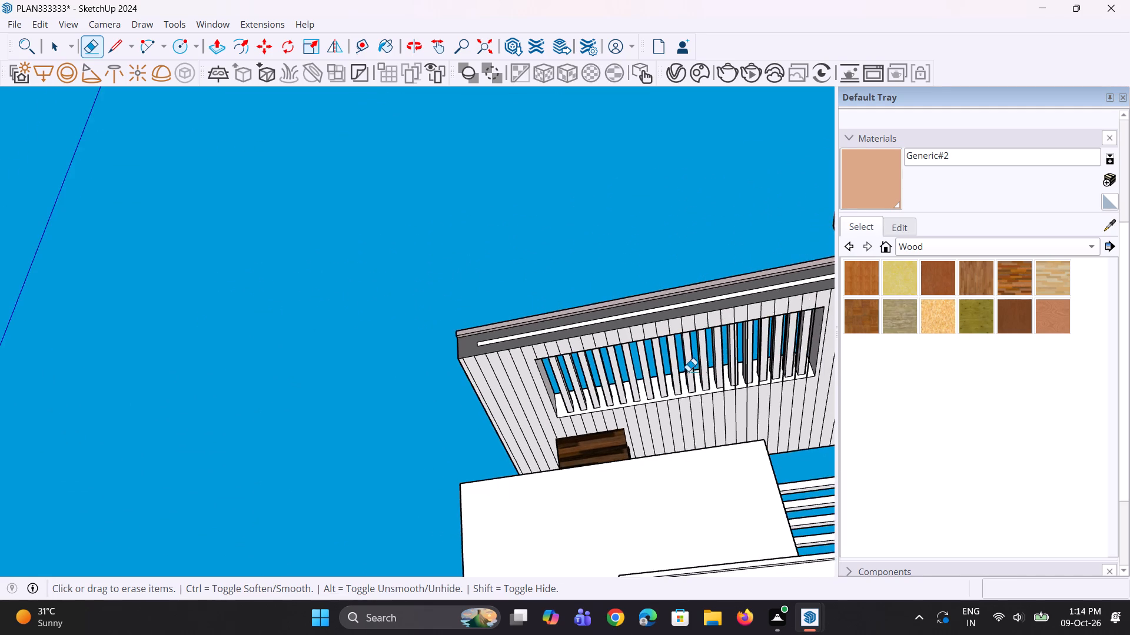
pyautogui.scroll(10, 742, 395)
pyautogui.click(700, 375)
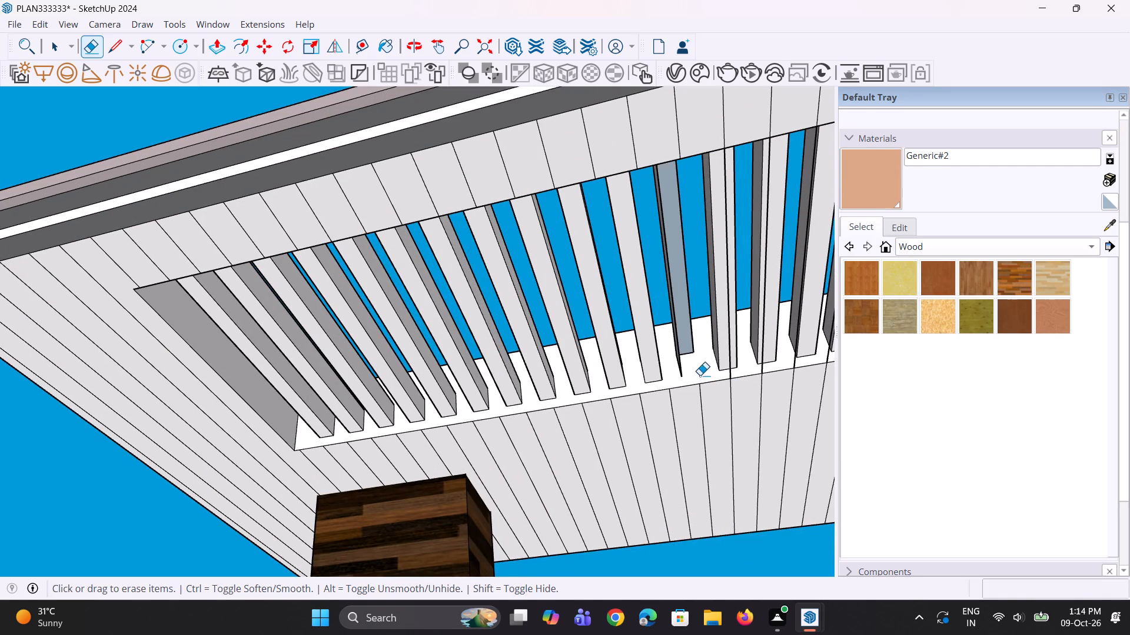
pyautogui.hotkey('ctrl', 'z')
pyautogui.keyDown('ctrl'); pyautogui.scroll(5, 723, 372); pyautogui.keyUp('ctrl')
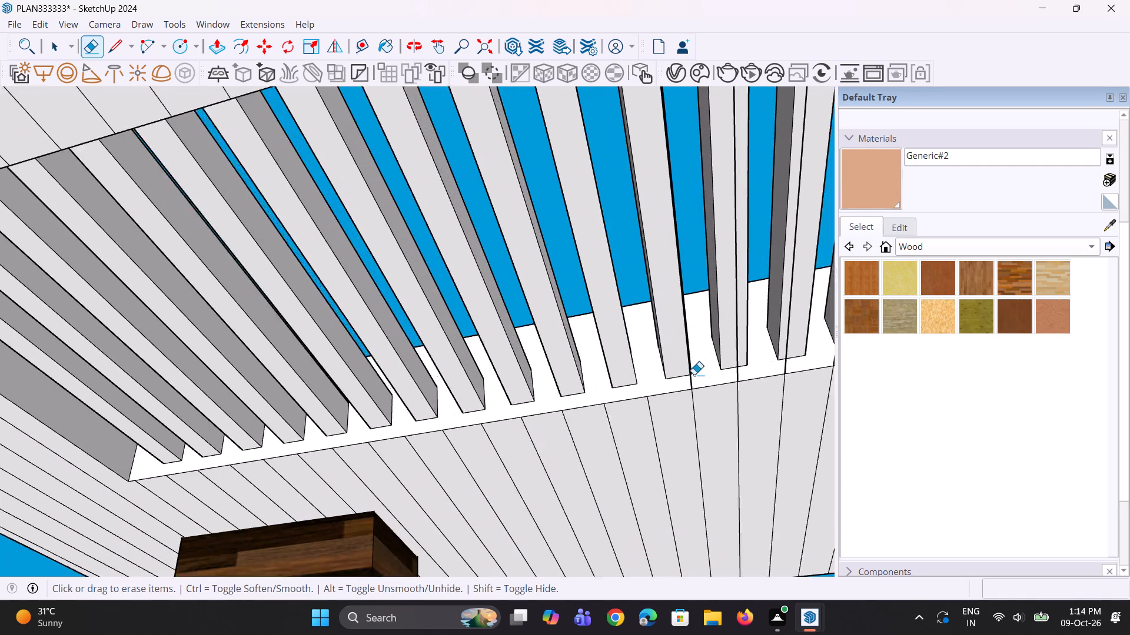
pyautogui.click(690, 380)
pyautogui.click(741, 373)
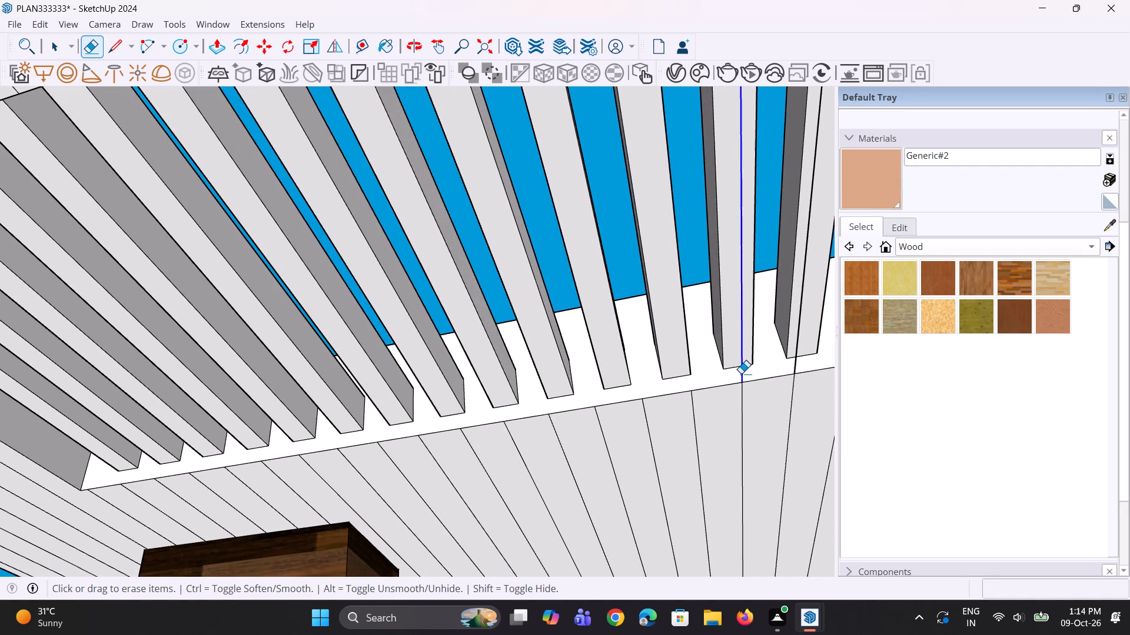
pyautogui.scroll(-3, 542, 358)
pyautogui.press('space')
pyautogui.press('space')
pyautogui.scroll(2, 663, 364)
pyautogui.scroll(1, 722, 369)
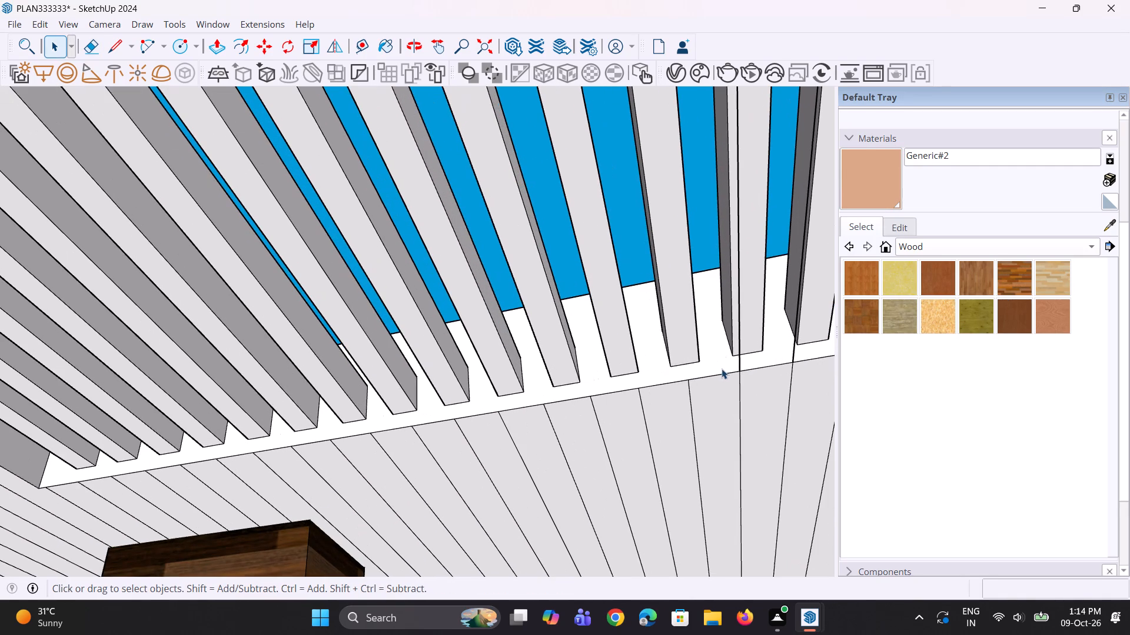
pyautogui.press('e')
pyautogui.click(739, 362)
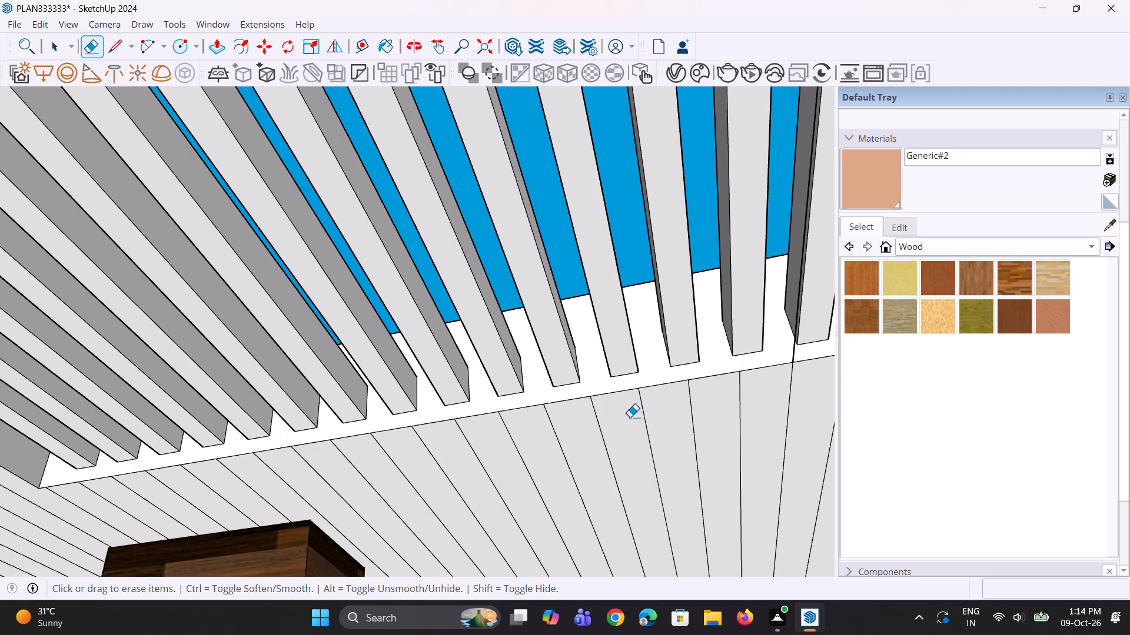
# Erase the groove line pieces crossing the louvre opening between the slats approaching its inner end.
pyautogui.scroll(-7, 549, 412)
pyautogui.scroll(6, 612, 373)
pyautogui.click(655, 376)
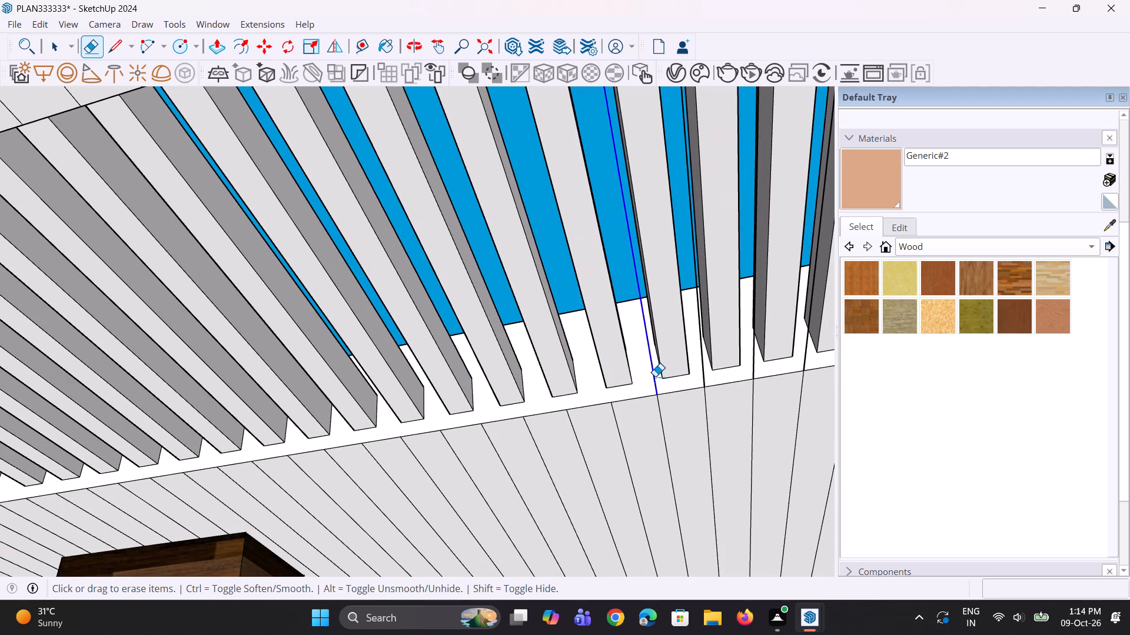
pyautogui.click(706, 376)
pyautogui.click(704, 372)
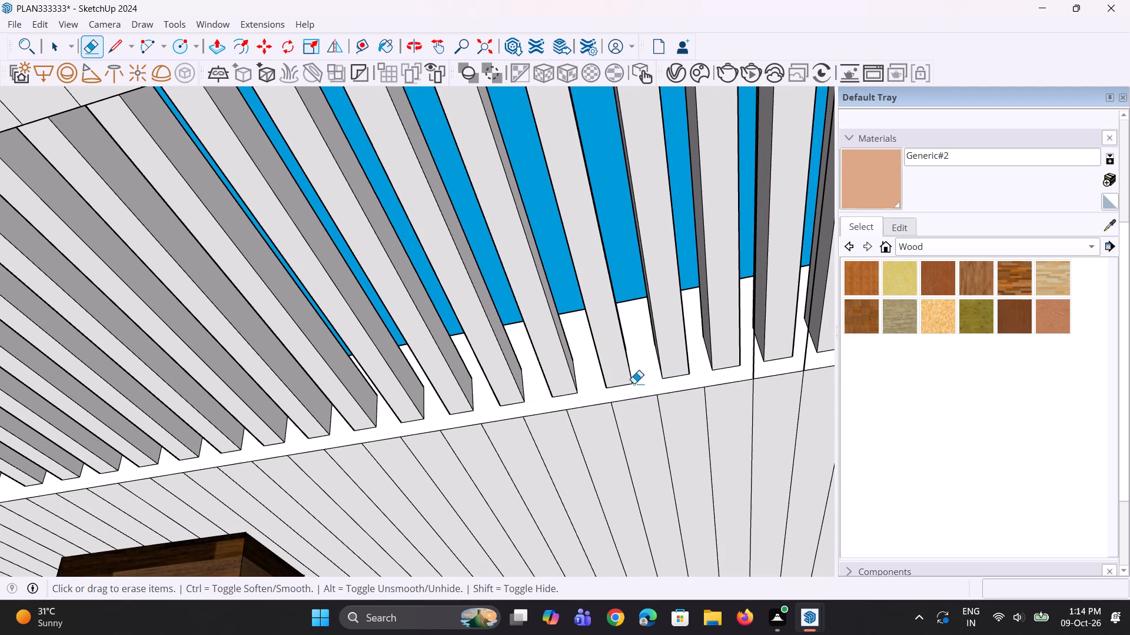
pyautogui.scroll(-2, 628, 386)
pyautogui.scroll(2, 722, 367)
pyautogui.click(732, 362)
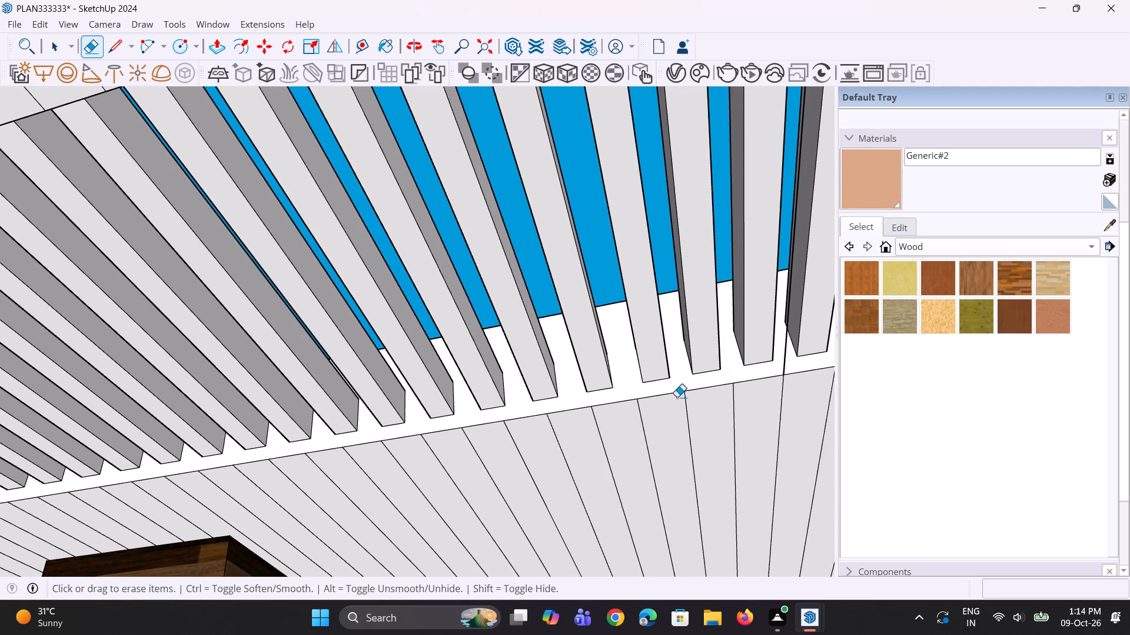
# Erase the last groove line pieces crossing the louvre opening beside the final slats at its inner end.
pyautogui.scroll(-3, 621, 414)
pyautogui.scroll(2, 744, 380)
pyautogui.click(740, 379)
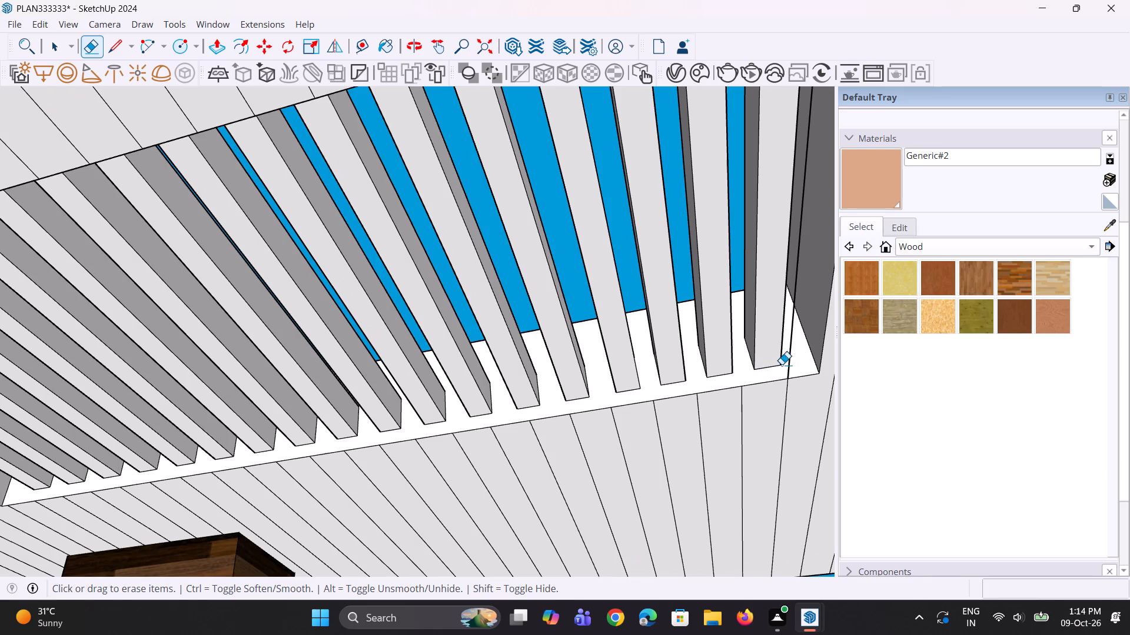
pyautogui.click(786, 367)
pyautogui.click(790, 362)
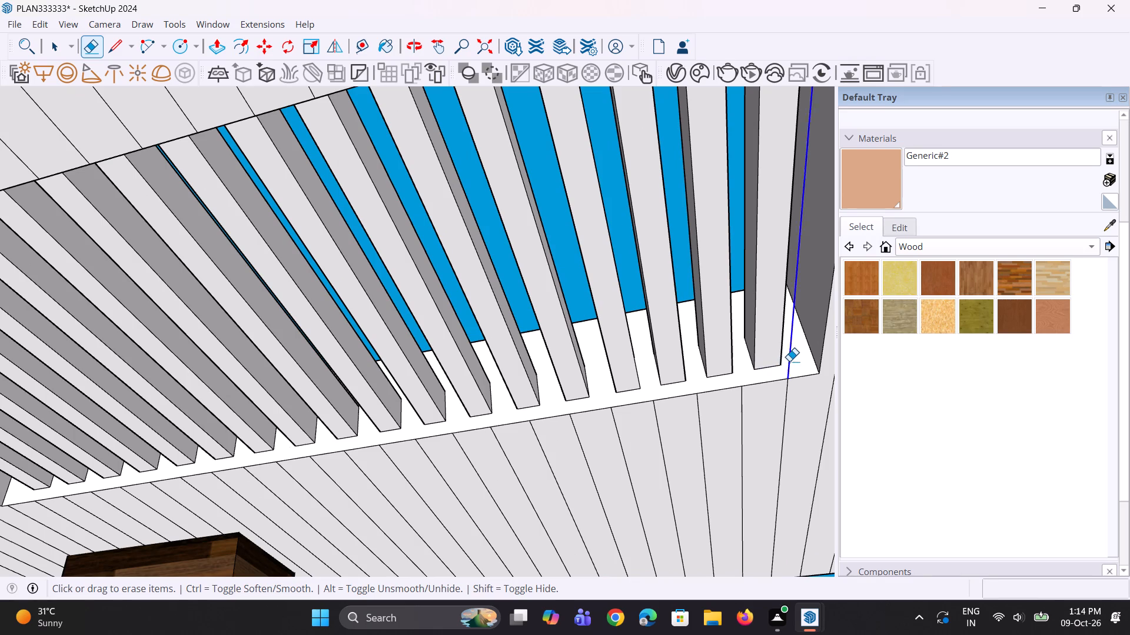
pyautogui.scroll(-4, 787, 370)
pyautogui.press('space')
pyautogui.press('space')
pyautogui.scroll(-8, 755, 372)
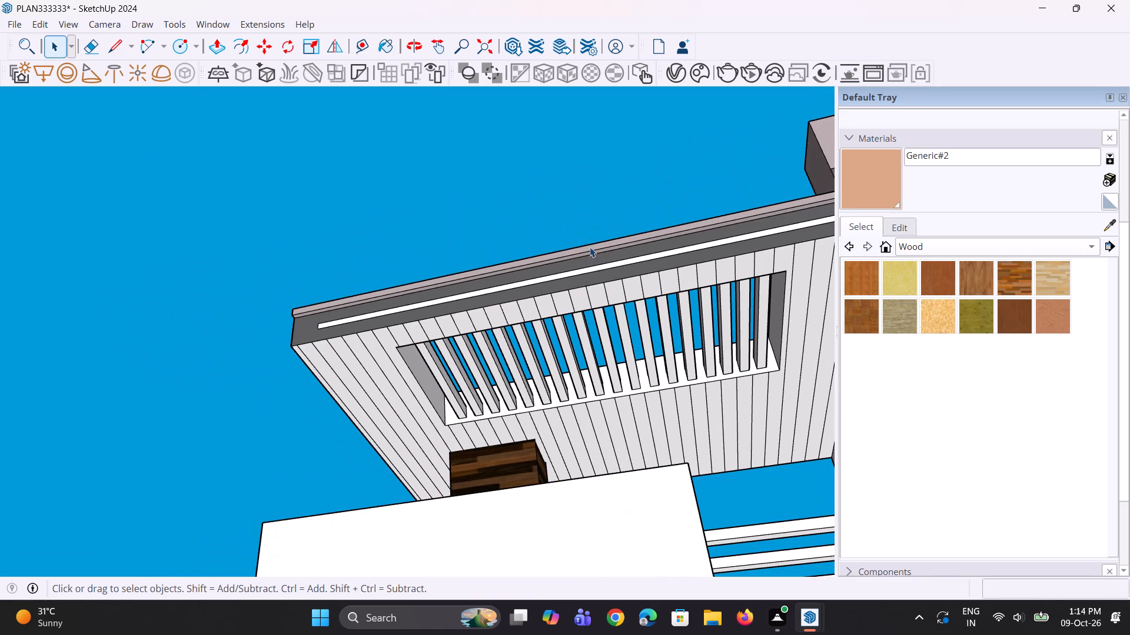
pyautogui.click(584, 225)
# Push the roof slab's outer end face inward about 2 3/8" to the first groove line, removing the narrow edge strip.
pyautogui.moveTo(417, 326); pyautogui.dragTo(492, 398, button='middle')
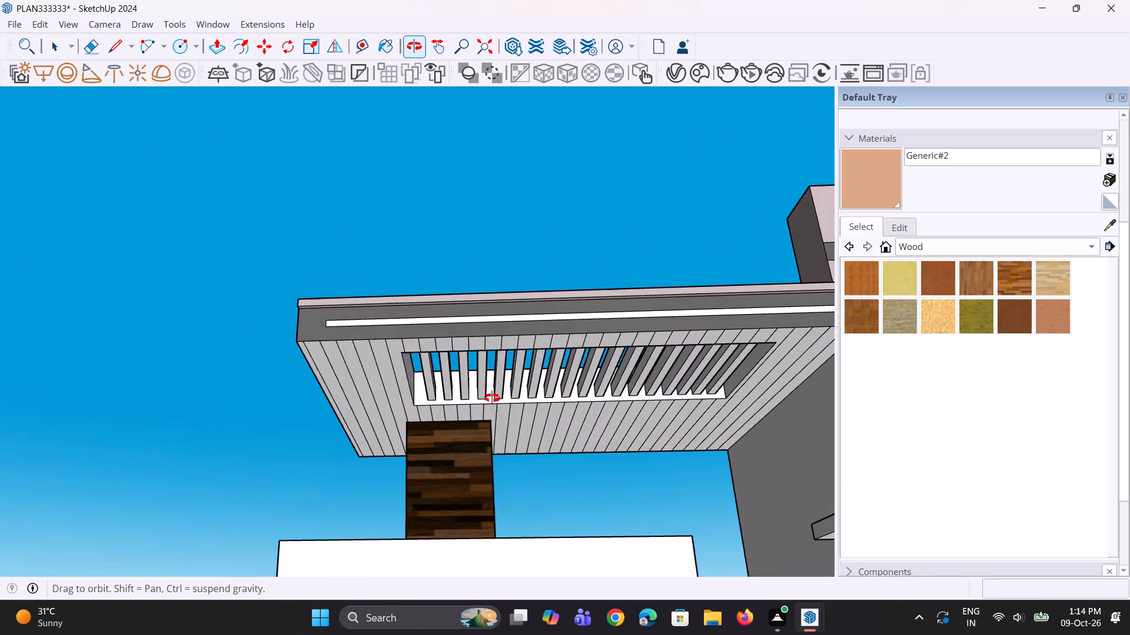
pyautogui.moveTo(492, 398); pyautogui.dragTo(480, 408, button='middle')
pyautogui.scroll(5, 365, 433)
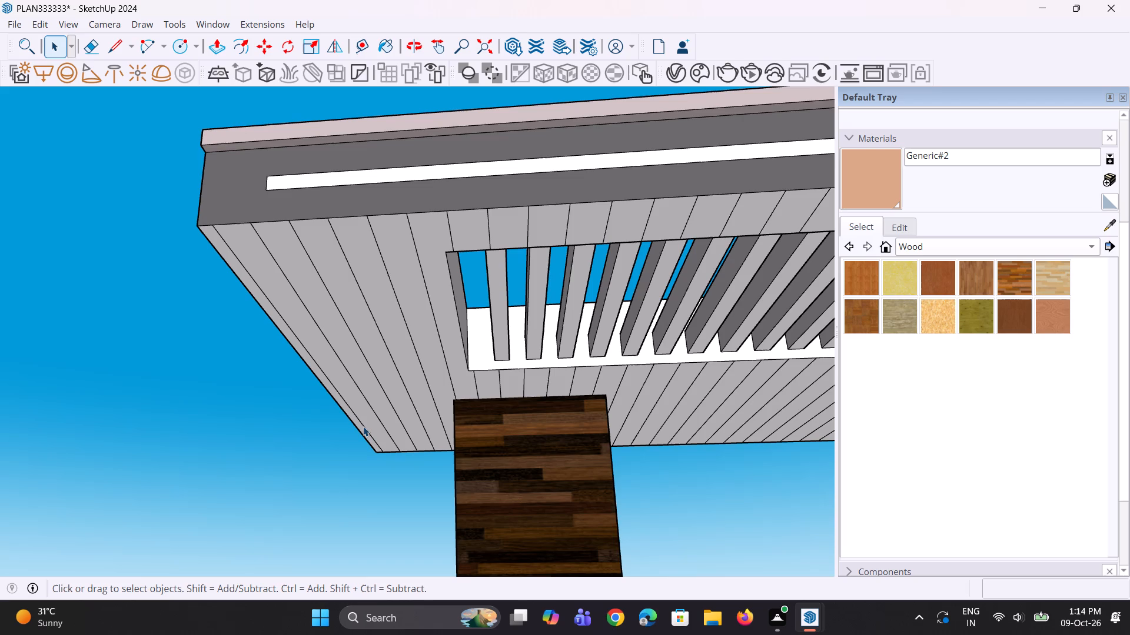
pyautogui.click(363, 426)
pyautogui.scroll(2, 280, 260)
pyautogui.scroll(4, 209, 226)
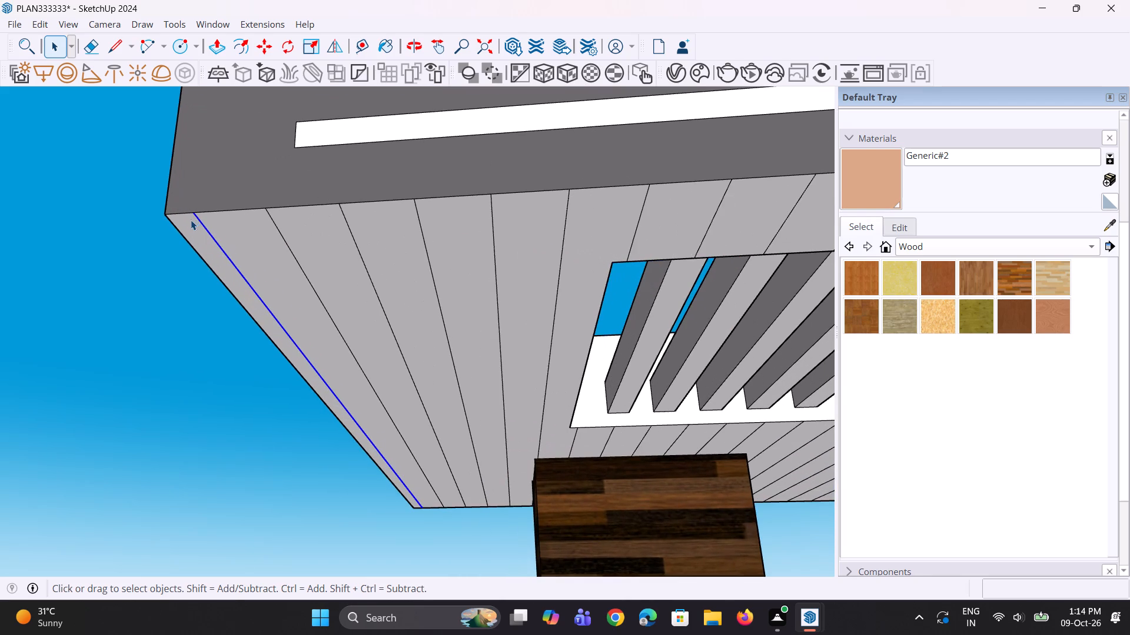
pyautogui.moveTo(201, 248); pyautogui.dragTo(379, 321, button='middle')
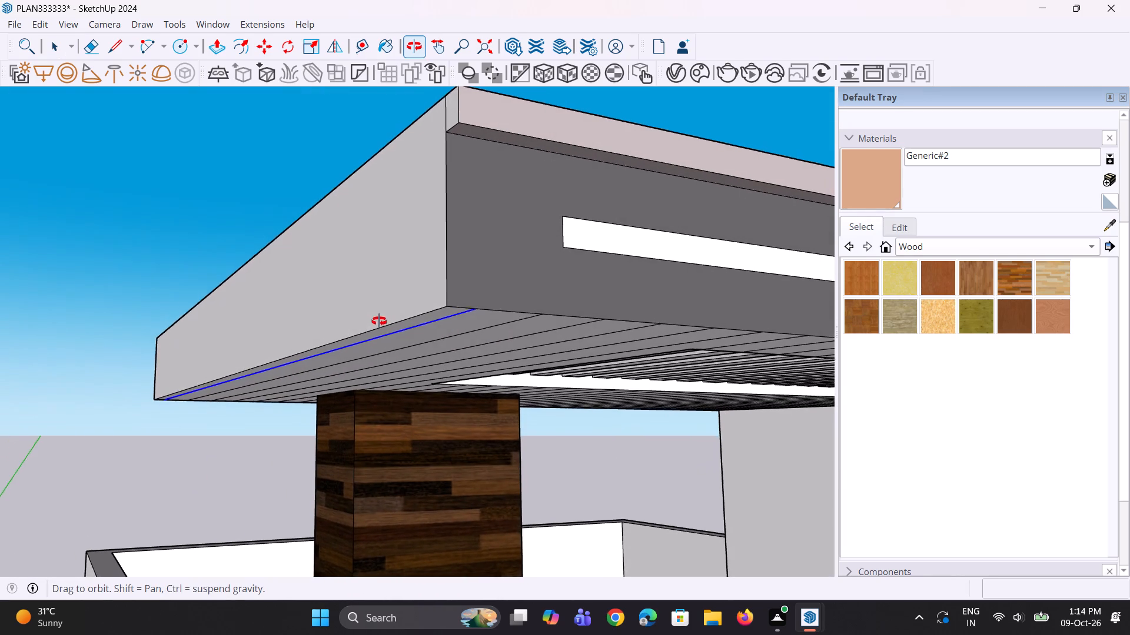
pyautogui.moveTo(379, 321); pyautogui.dragTo(379, 322, button='middle')
pyautogui.press('p')
pyautogui.click(374, 286)
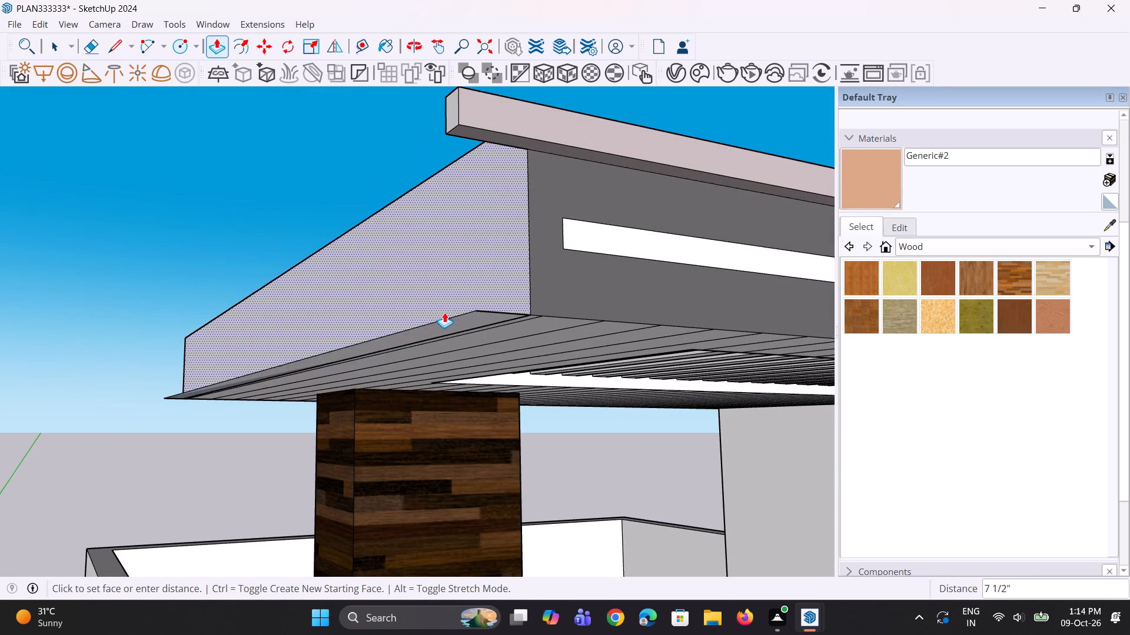
pyautogui.click(395, 312)
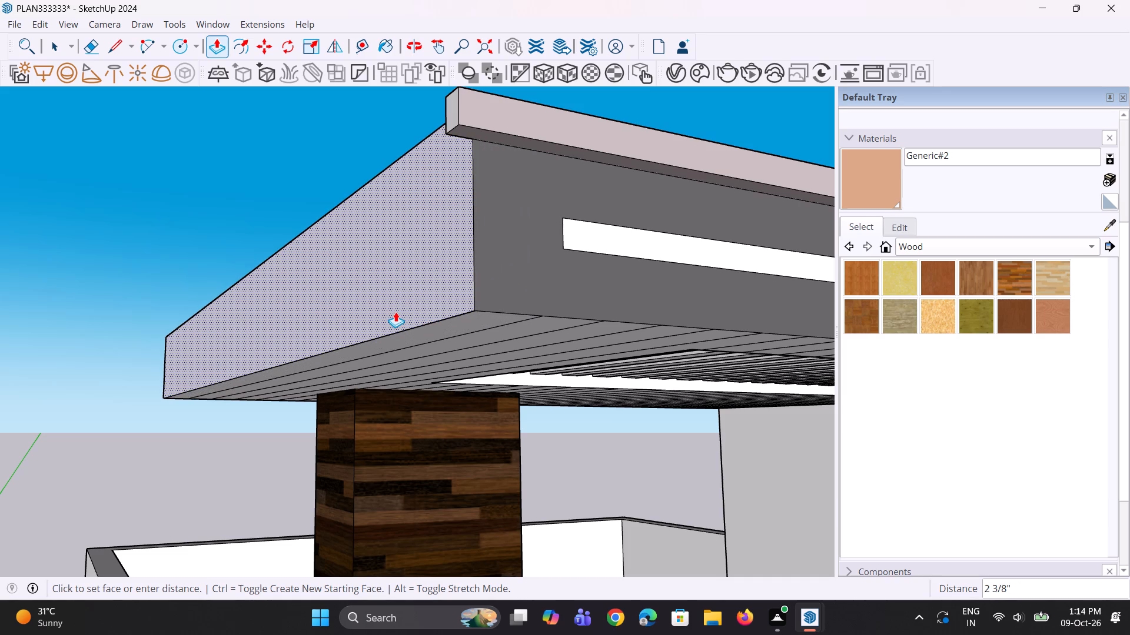
# Inspect the grooved underside and the shortened outer end of the roof slab from below.
pyautogui.moveTo(378, 308); pyautogui.dragTo(285, 238, button='middle')
pyautogui.scroll(-3, 301, 261)
pyautogui.moveTo(306, 259); pyautogui.dragTo(291, 213, button='middle')
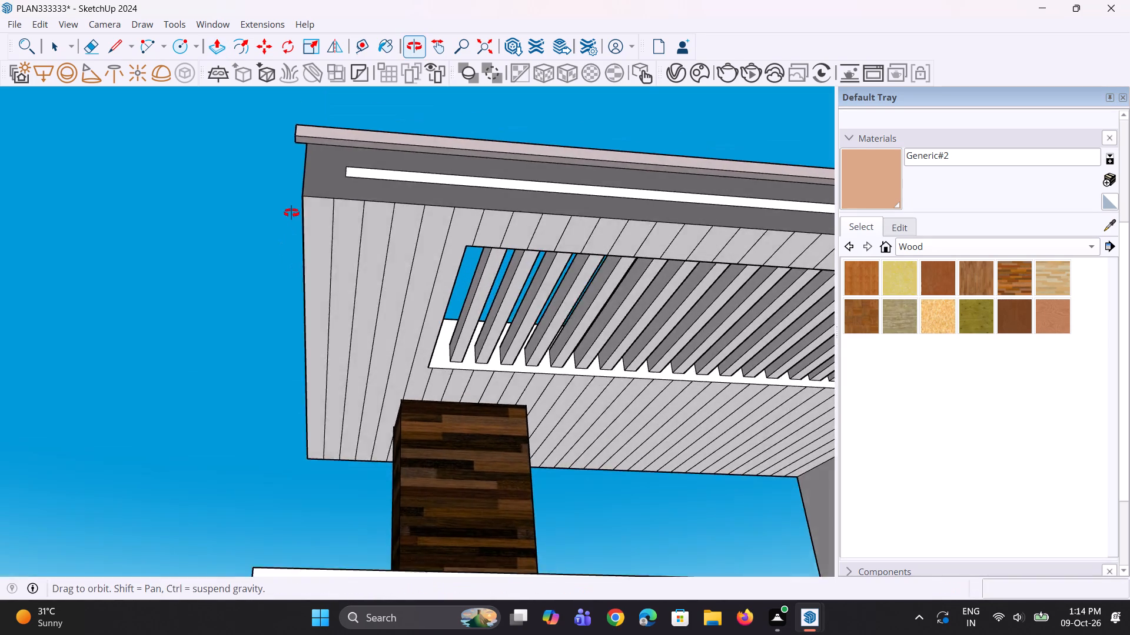
pyautogui.moveTo(291, 213); pyautogui.dragTo(288, 209, button='middle')
pyautogui.moveTo(280, 240); pyautogui.dragTo(272, 337, button='middle')
pyautogui.scroll(-10, 290, 295)
pyautogui.moveTo(352, 378); pyautogui.dragTo(357, 308, button='middle')
pyautogui.press('space')
pyautogui.press('space')
# Push the end of the trim strip on the slab's front top edge inward to line up with the slab's outer end face.
pyautogui.moveTo(313, 266); pyautogui.dragTo(377, 400, button='middle')
pyautogui.scroll(2, 212, 264)
pyautogui.moveTo(234, 267); pyautogui.dragTo(320, 365, button='middle')
pyautogui.scroll(5, 327, 365)
pyautogui.scroll(-4, 336, 359)
pyautogui.press('p')
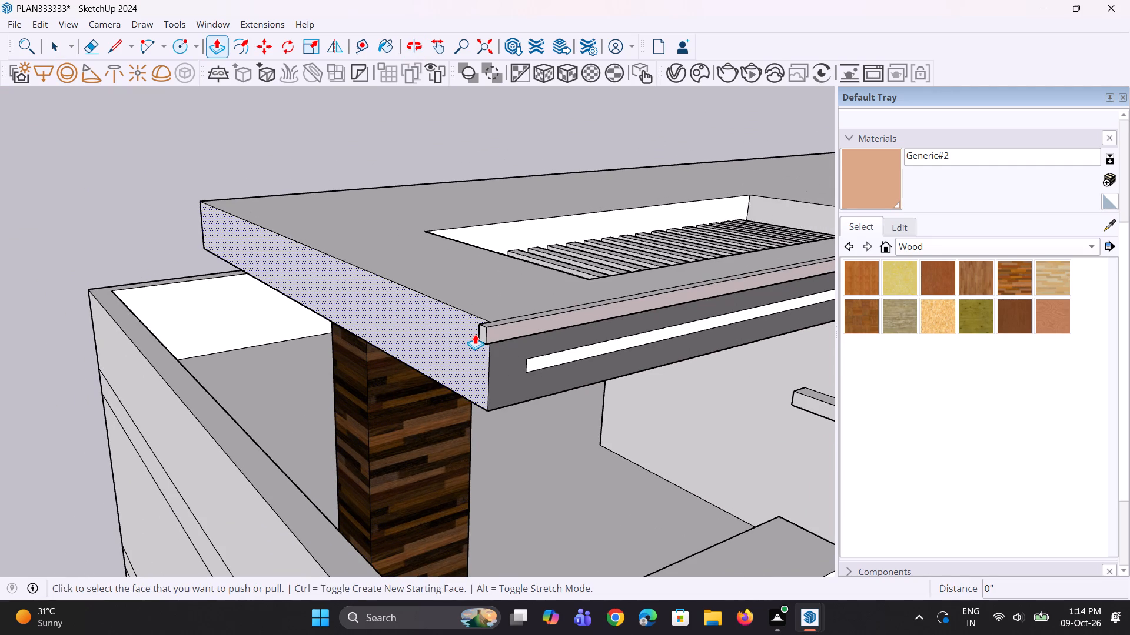
pyautogui.click(475, 334)
pyautogui.press('Escape')
pyautogui.press('Escape')
pyautogui.scroll(1, 479, 327)
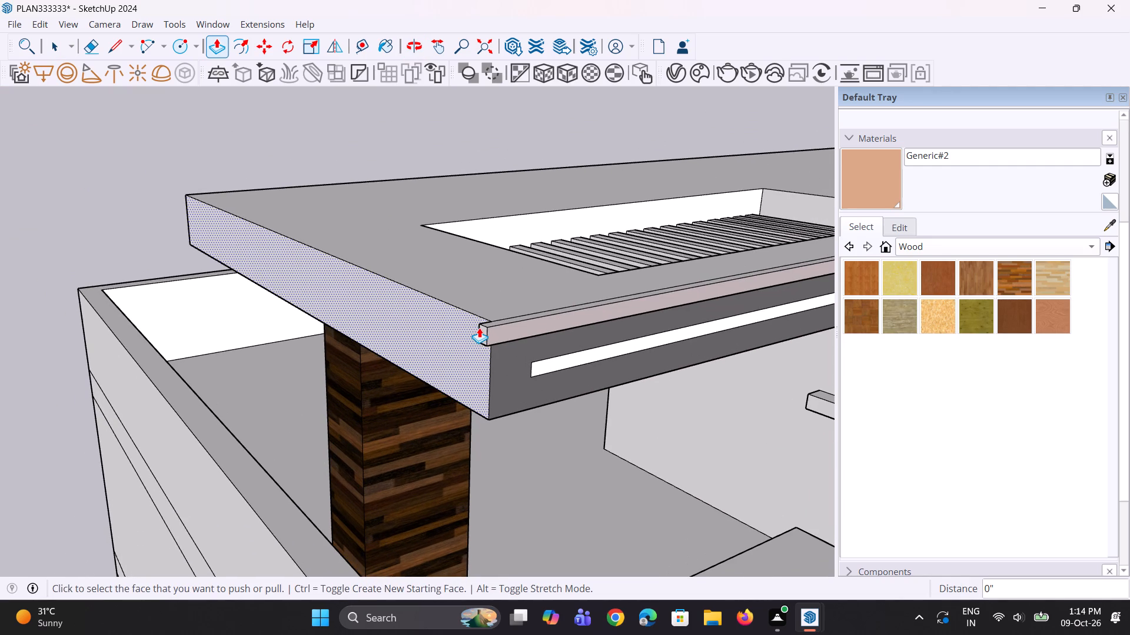
pyautogui.click(483, 335)
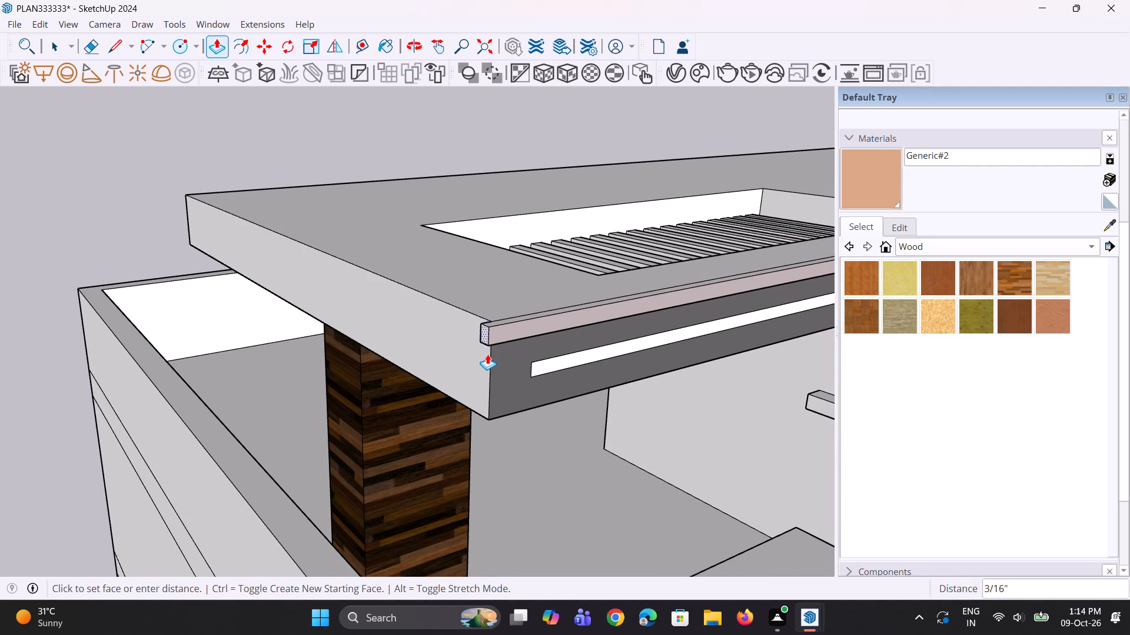
pyautogui.click(487, 354)
# Review the roof slab, louvre opening and house facade from above and from below at the front.
pyautogui.scroll(-4, 393, 402)
pyautogui.moveTo(517, 433); pyautogui.dragTo(420, 395, button='middle')
pyautogui.press('space')
pyautogui.press('space')
pyautogui.scroll(-4, 334, 385)
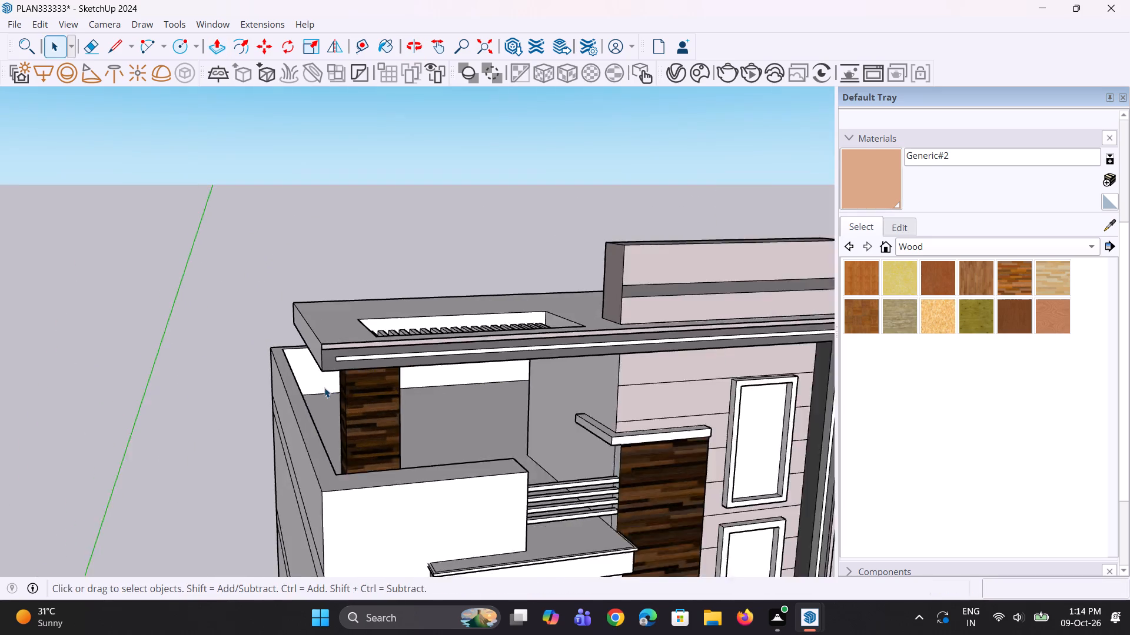
pyautogui.moveTo(360, 400); pyautogui.dragTo(330, 363, button='middle')
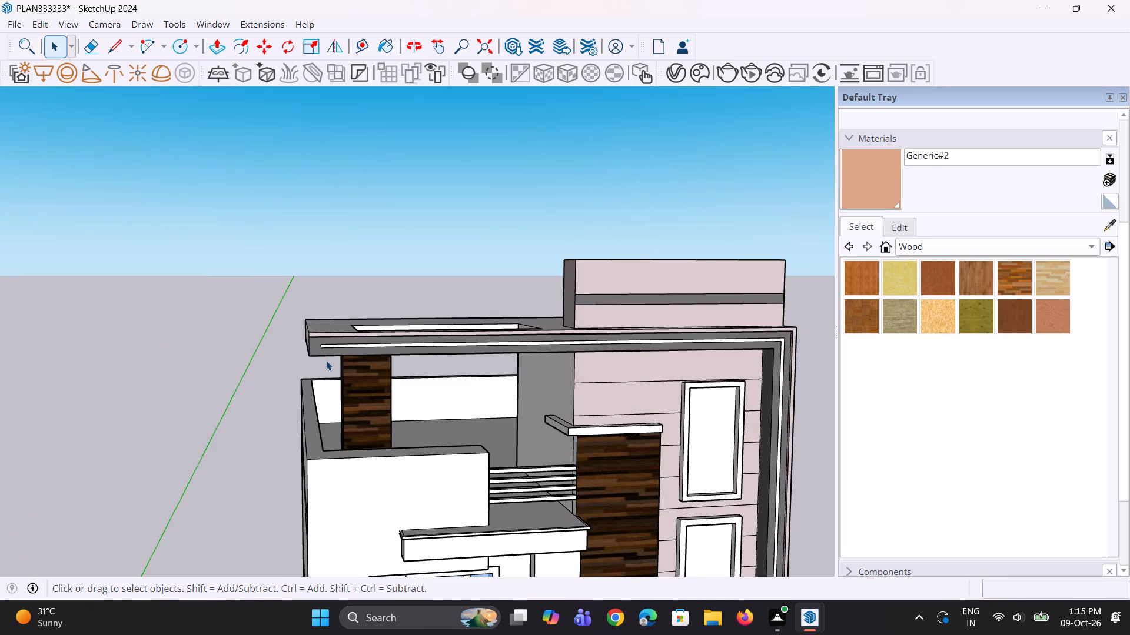
pyautogui.scroll(-3, 212, 361)
pyautogui.moveTo(328, 469); pyautogui.dragTo(257, 366, button='middle')
pyautogui.scroll(-3, 257, 366)
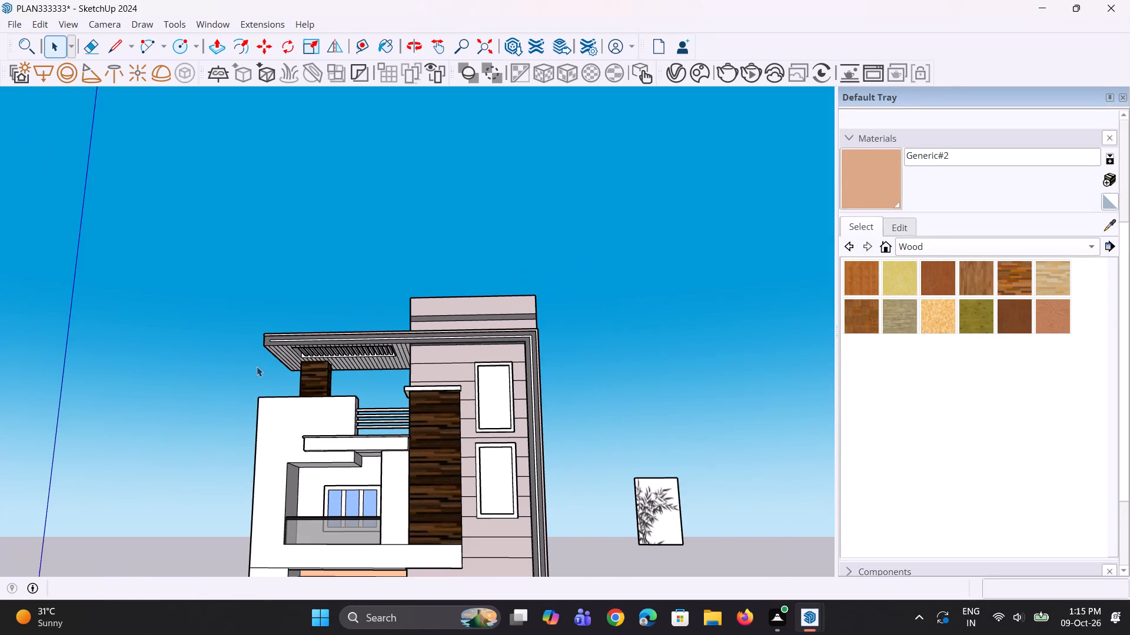
pyautogui.moveTo(257, 366); pyautogui.dragTo(272, 371, button='middle')
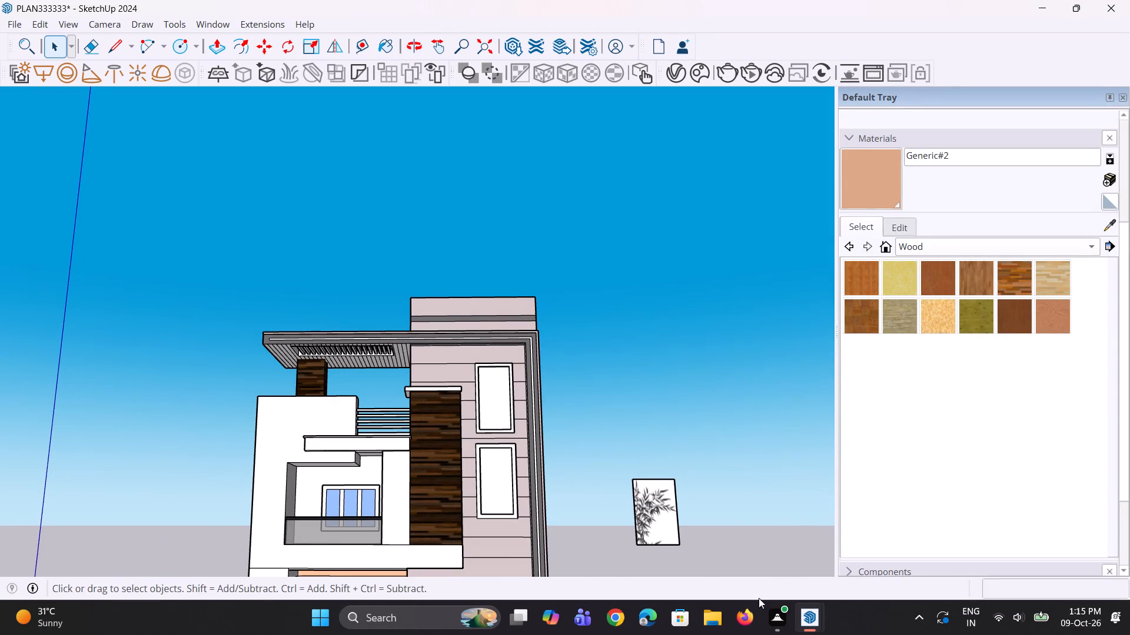
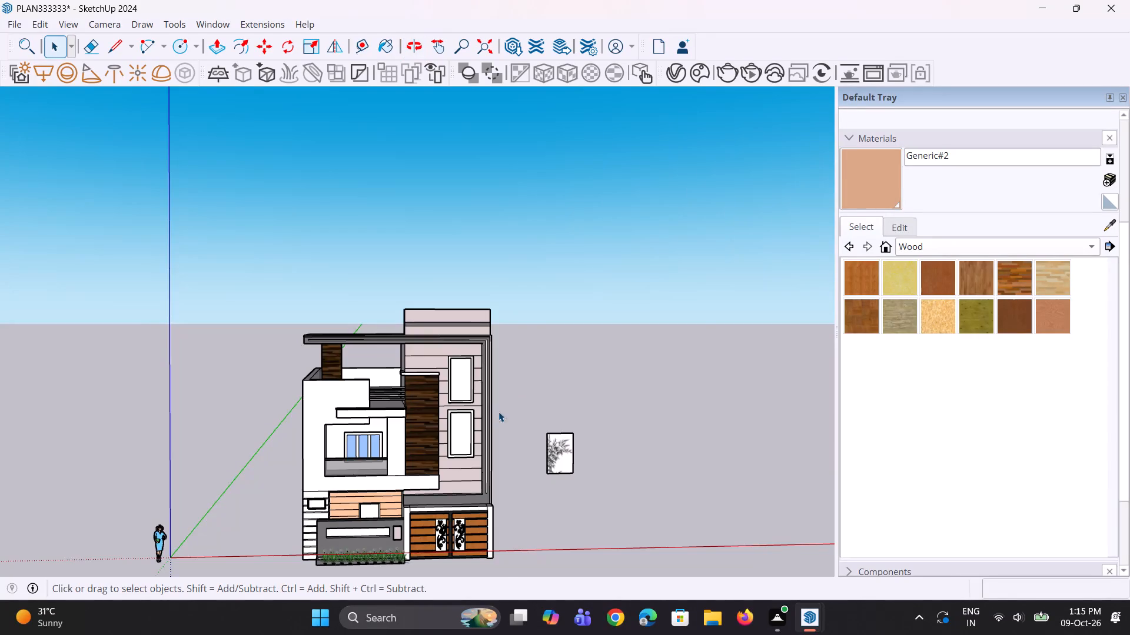
# Review the house facade and the roof slab underside from the front and from below.
pyautogui.scroll(4, 413, 473)
pyautogui.scroll(-4, 396, 424)
pyautogui.moveTo(385, 436); pyautogui.dragTo(384, 443, button='middle')
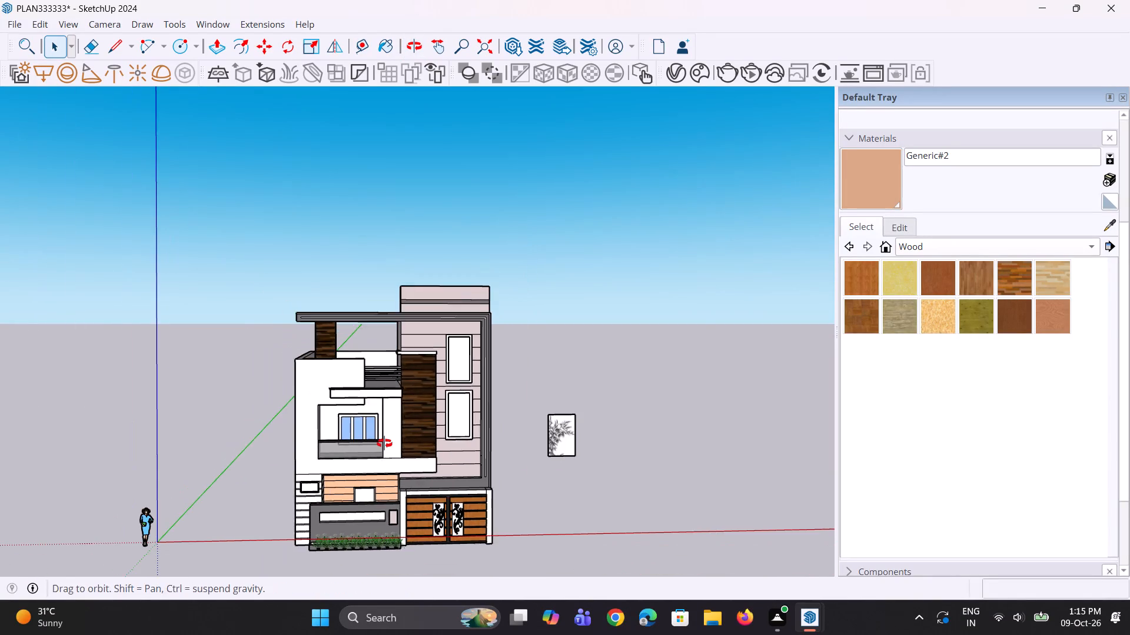
pyautogui.moveTo(384, 443); pyautogui.dragTo(387, 451, button='middle')
pyautogui.scroll(6, 407, 508)
pyautogui.moveTo(371, 397); pyautogui.dragTo(388, 350, button='middle')
pyautogui.scroll(-3, 355, 340)
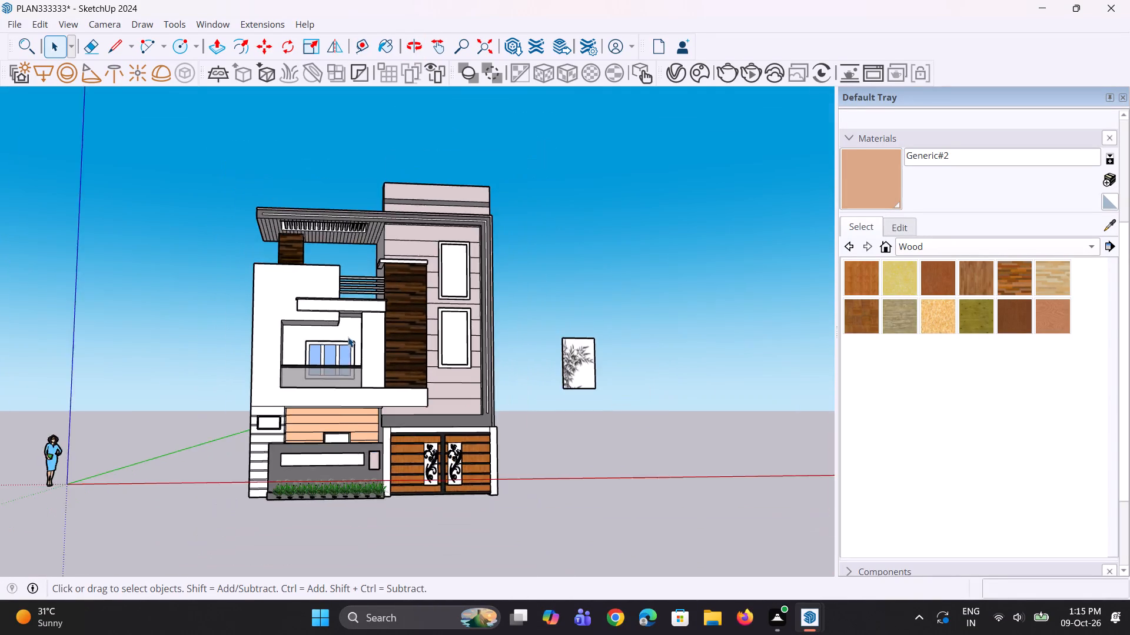
pyautogui.scroll(-5, 348, 337)
pyautogui.moveTo(327, 410); pyautogui.dragTo(325, 454, button='middle')
pyautogui.scroll(5, 369, 449)
pyautogui.moveTo(297, 412); pyautogui.dragTo(299, 451, button='middle')
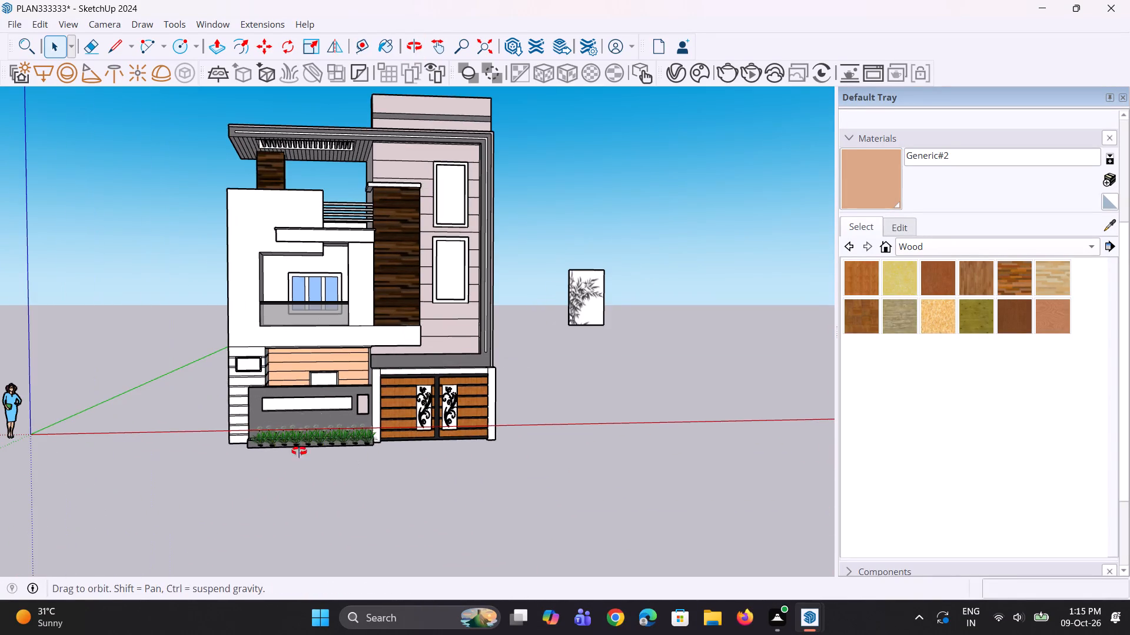
pyautogui.moveTo(299, 451); pyautogui.dragTo(303, 462, button='middle')
# Move the entrance door group about 23' 3" out of its opening to the open ground beside the house.
pyautogui.scroll(5, 293, 398)
pyautogui.click(332, 375)
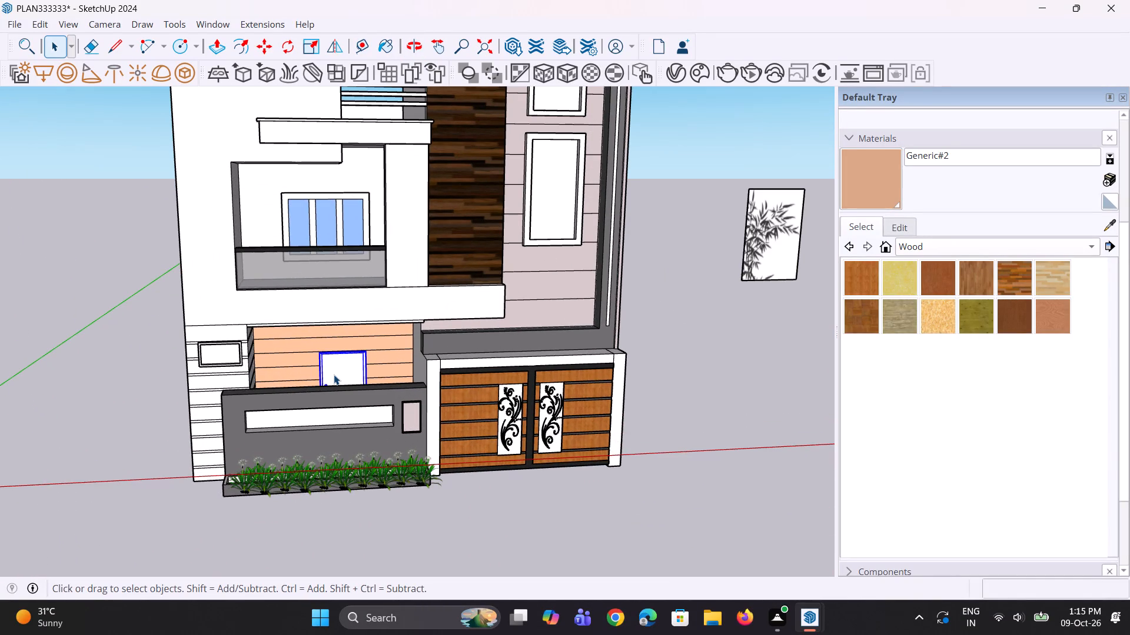
pyautogui.press('m')
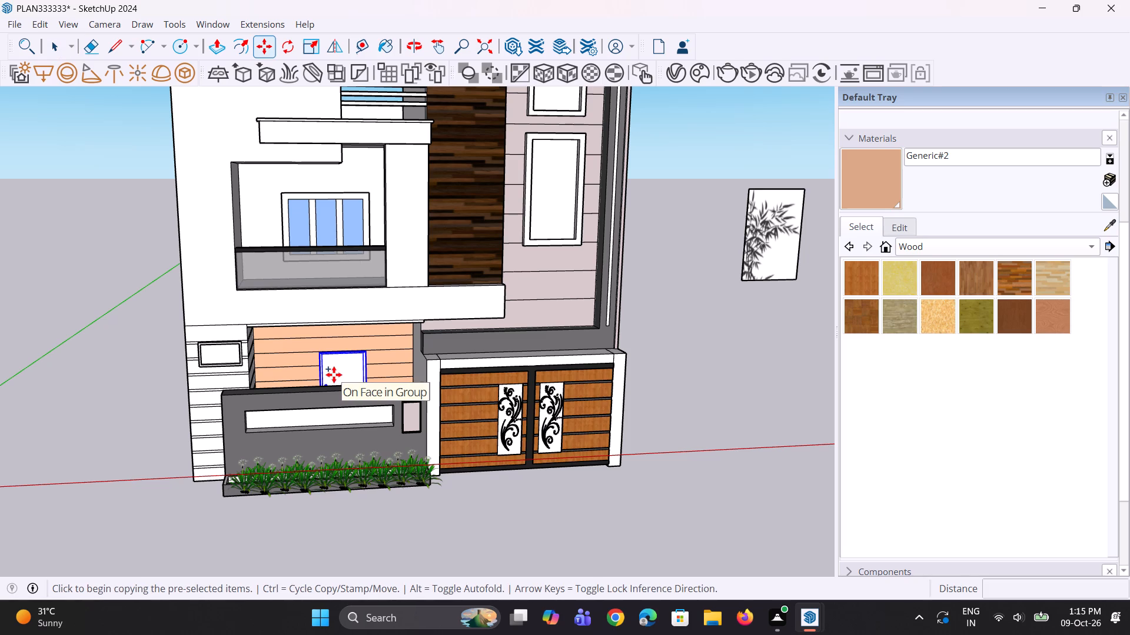
pyautogui.click(334, 375)
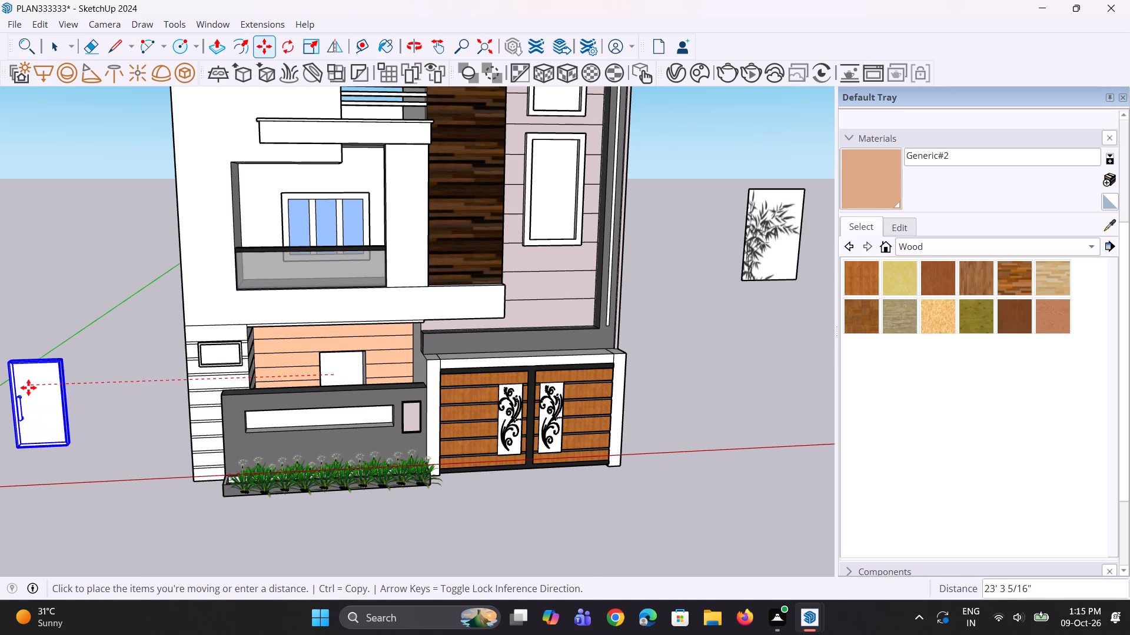
pyautogui.click(28, 387)
# Explode the moved door group so its faces can be edited individually.
pyautogui.scroll(-8, 228, 369)
pyautogui.scroll(7, 84, 406)
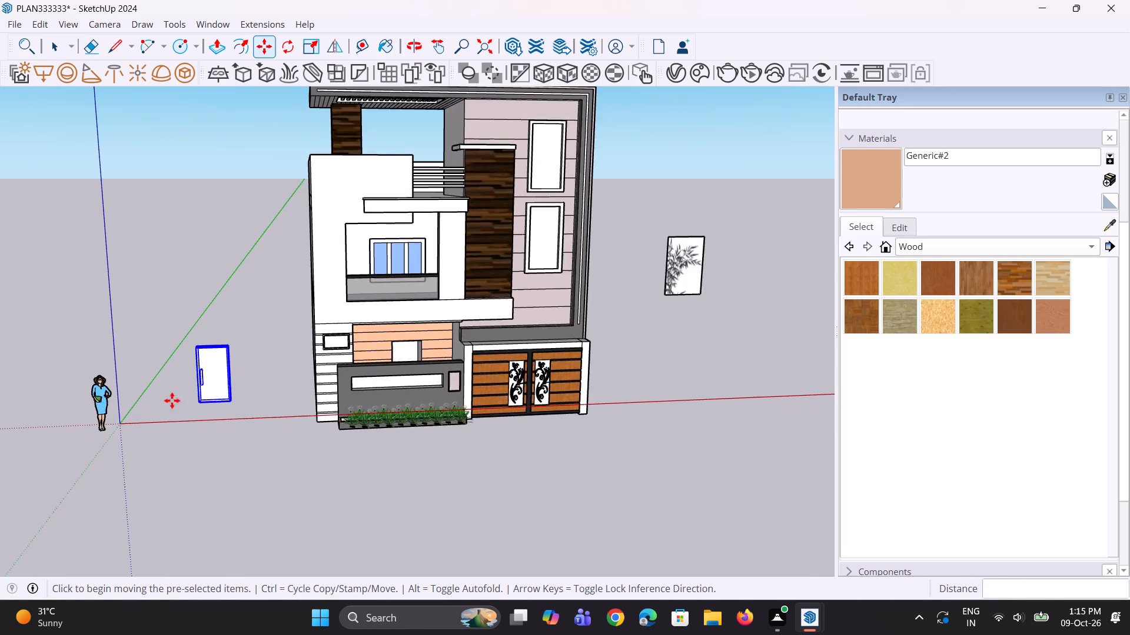
pyautogui.rightClick(230, 381)
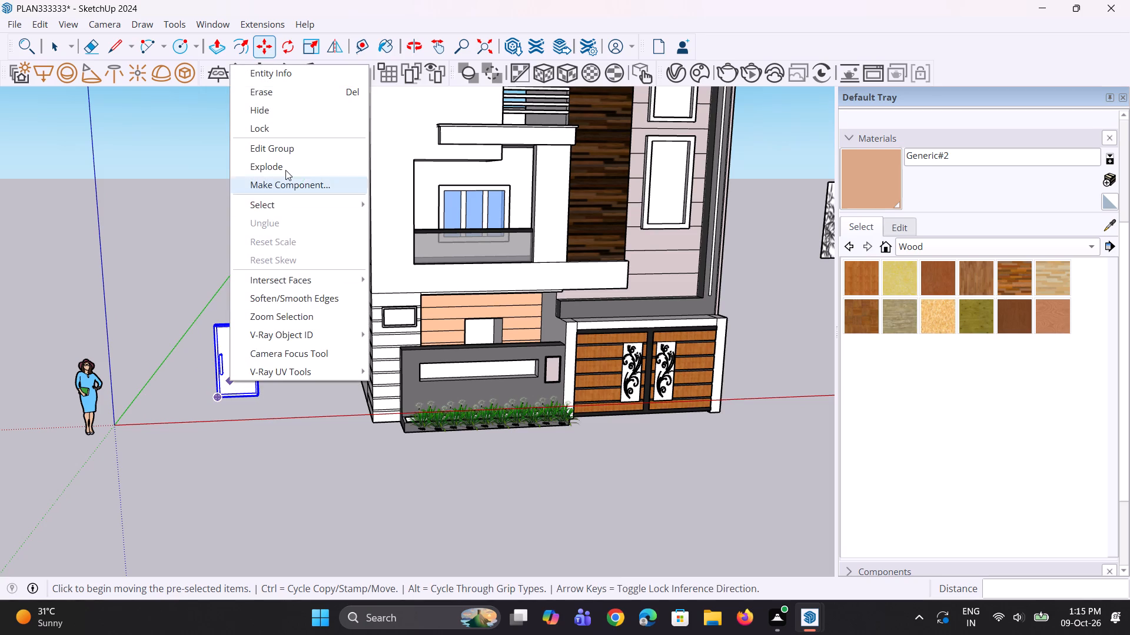
pyautogui.click(285, 169)
pyautogui.press('space')
pyautogui.press('space')
pyautogui.doubleClick(244, 444)
# Paint the door's front panel with Wood Veneer 01.
pyautogui.scroll(3, 253, 361)
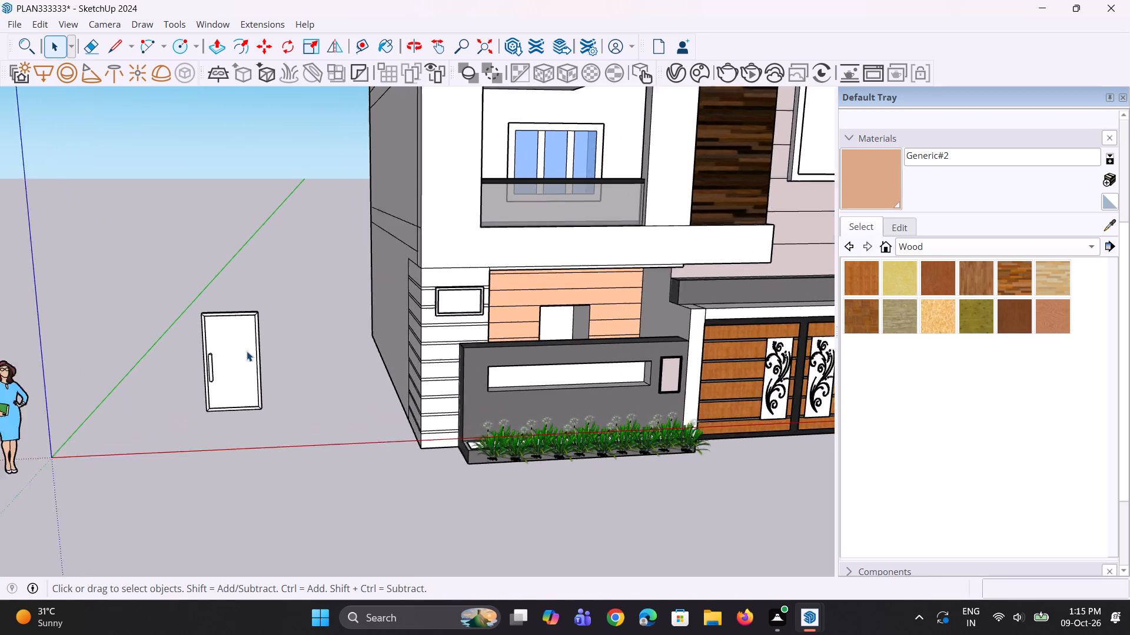
pyautogui.scroll(1, 247, 351)
pyautogui.moveTo(245, 352); pyautogui.dragTo(255, 345, button='middle')
pyautogui.scroll(3, 256, 343)
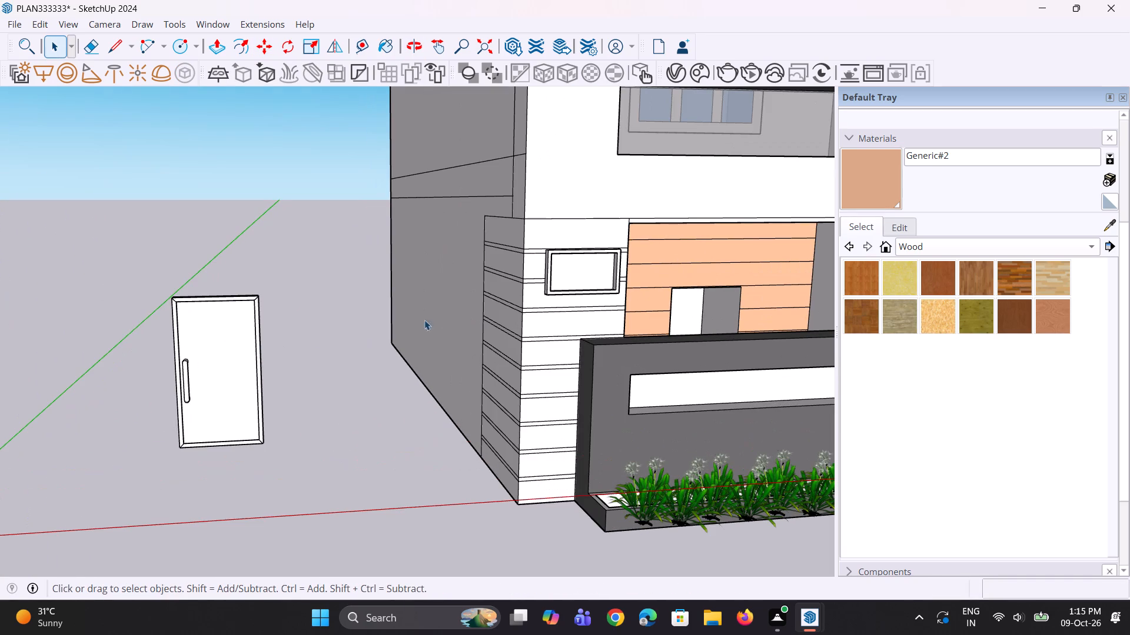
pyautogui.click(1015, 312)
pyautogui.scroll(1, 247, 357)
pyautogui.click(218, 353)
# Paint the four front faces of the door's frame with Wood Bamboo from the Wood collection.
pyautogui.moveTo(226, 392); pyautogui.dragTo(281, 392, button='middle')
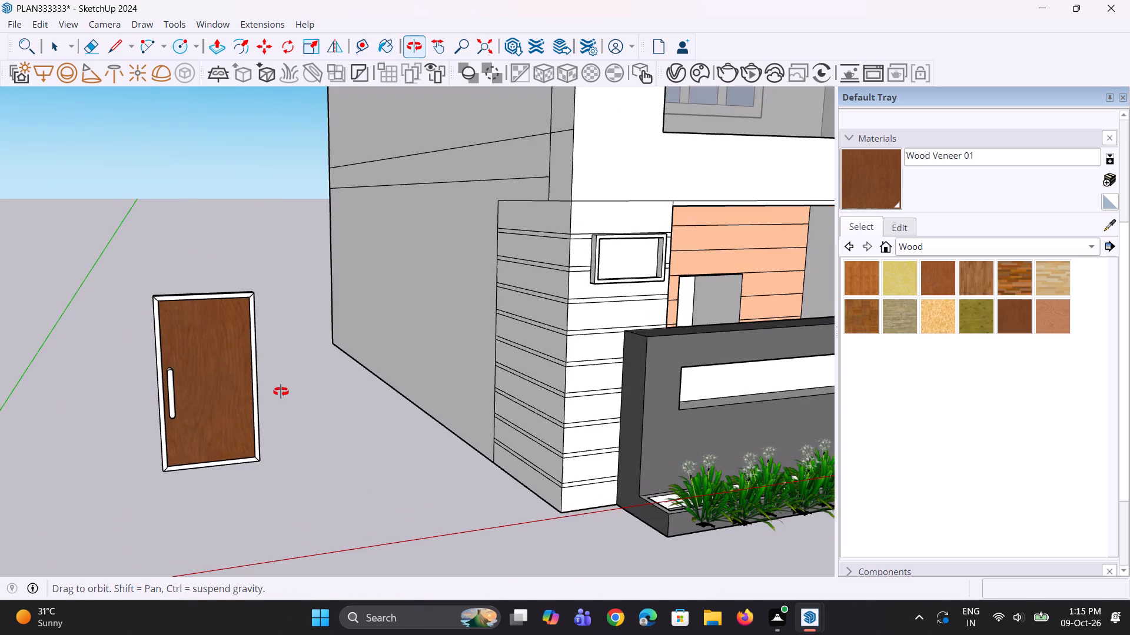
pyautogui.moveTo(281, 392); pyautogui.dragTo(278, 391, button='middle')
pyautogui.scroll(2, 213, 381)
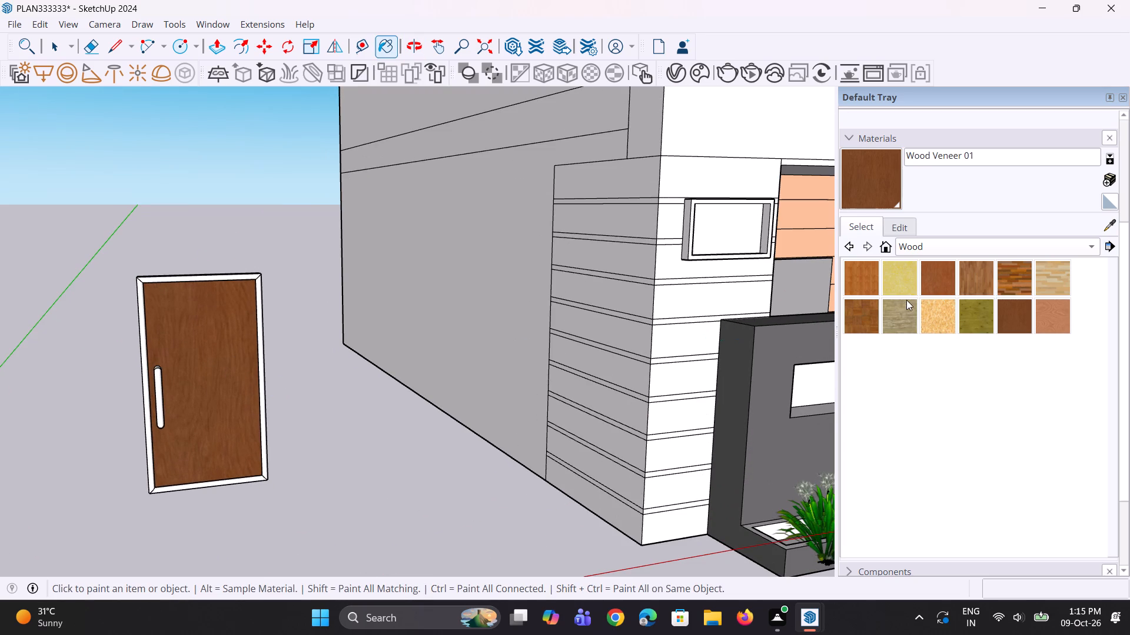
pyautogui.click(873, 280)
pyautogui.scroll(2, 323, 308)
pyautogui.scroll(2, 255, 294)
pyautogui.click(233, 285)
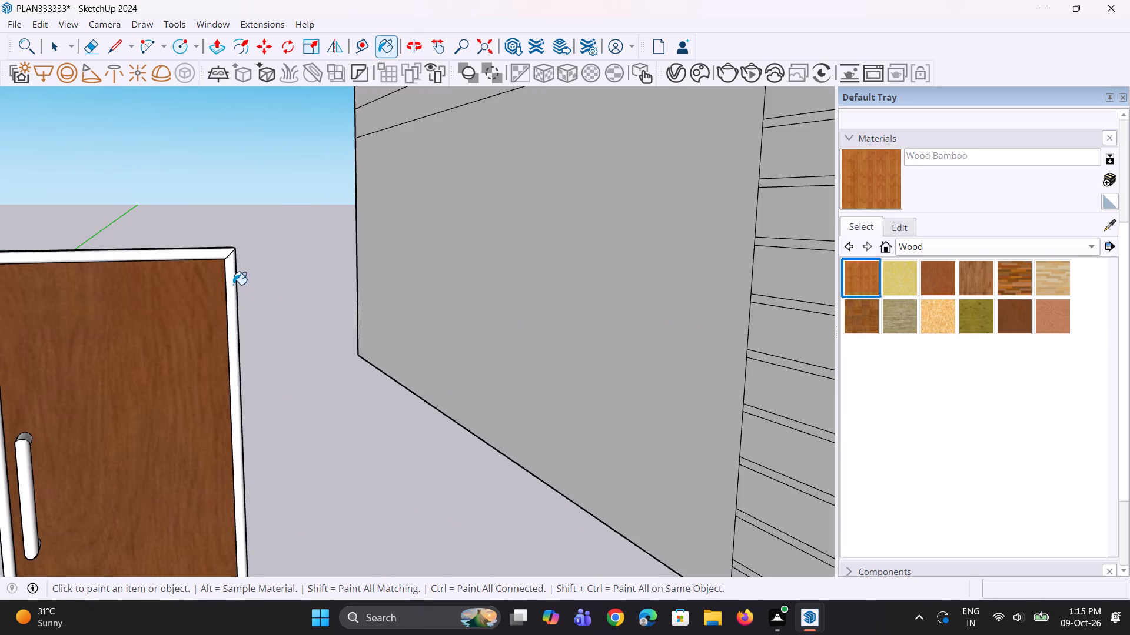
pyautogui.click(223, 253)
pyautogui.scroll(-7, 226, 253)
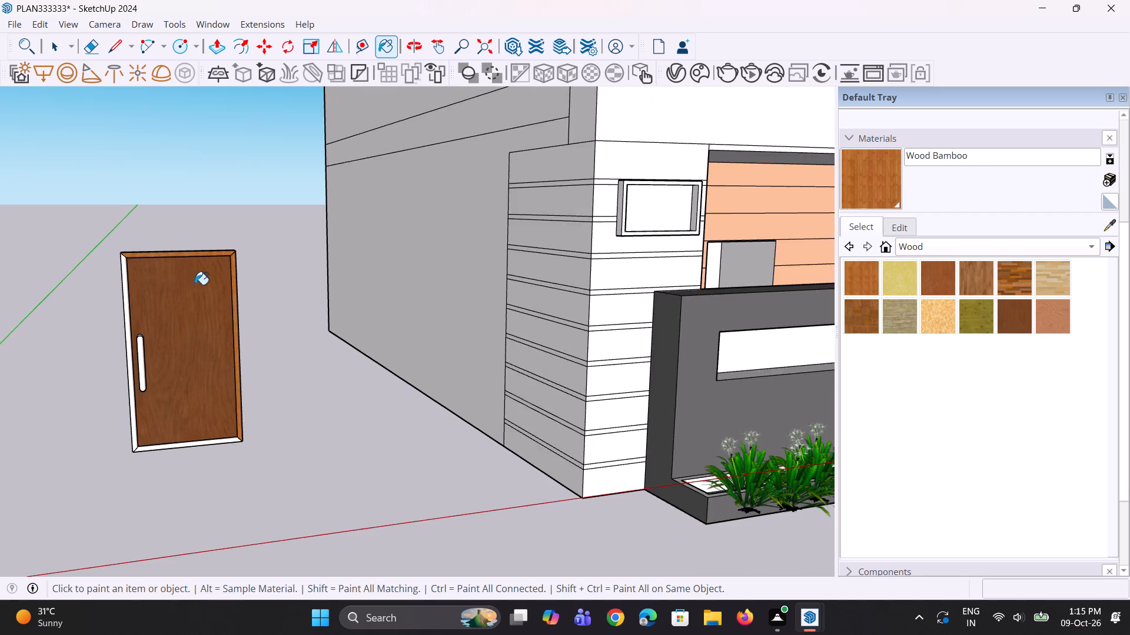
pyautogui.scroll(2, 148, 298)
pyautogui.click(121, 299)
pyautogui.moveTo(148, 319); pyautogui.dragTo(166, 322, button='middle')
pyautogui.scroll(1, 169, 484)
pyautogui.click(166, 483)
pyautogui.scroll(-3, 174, 482)
pyautogui.moveTo(118, 453); pyautogui.dragTo(464, 455, button='middle')
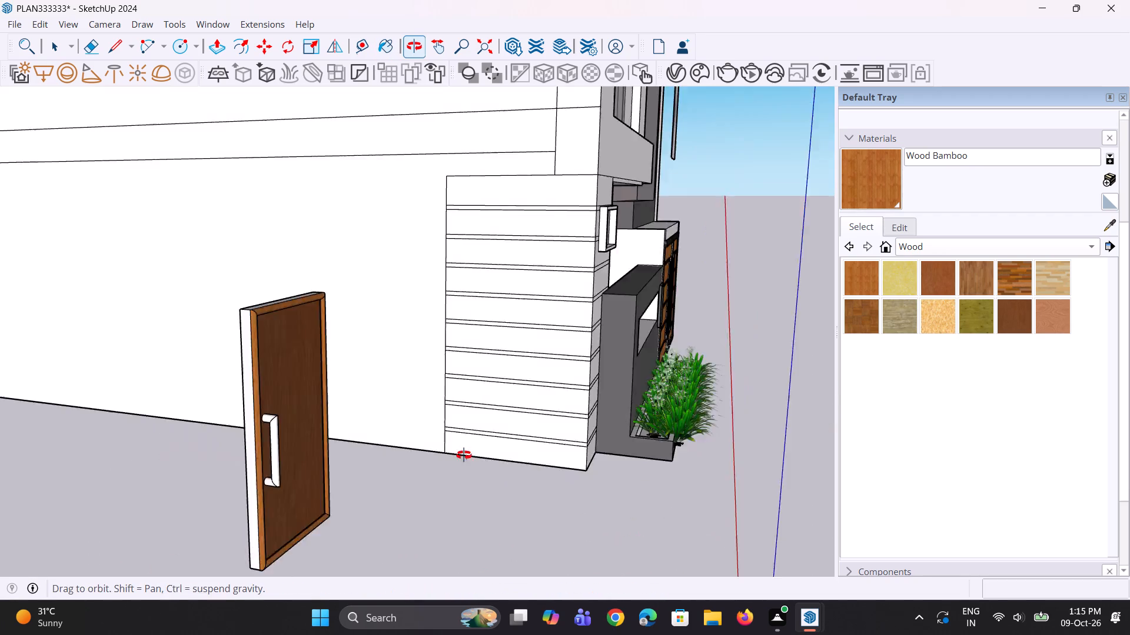
pyautogui.moveTo(464, 455); pyautogui.dragTo(339, 440, button='middle')
pyautogui.scroll(-2, 414, 418)
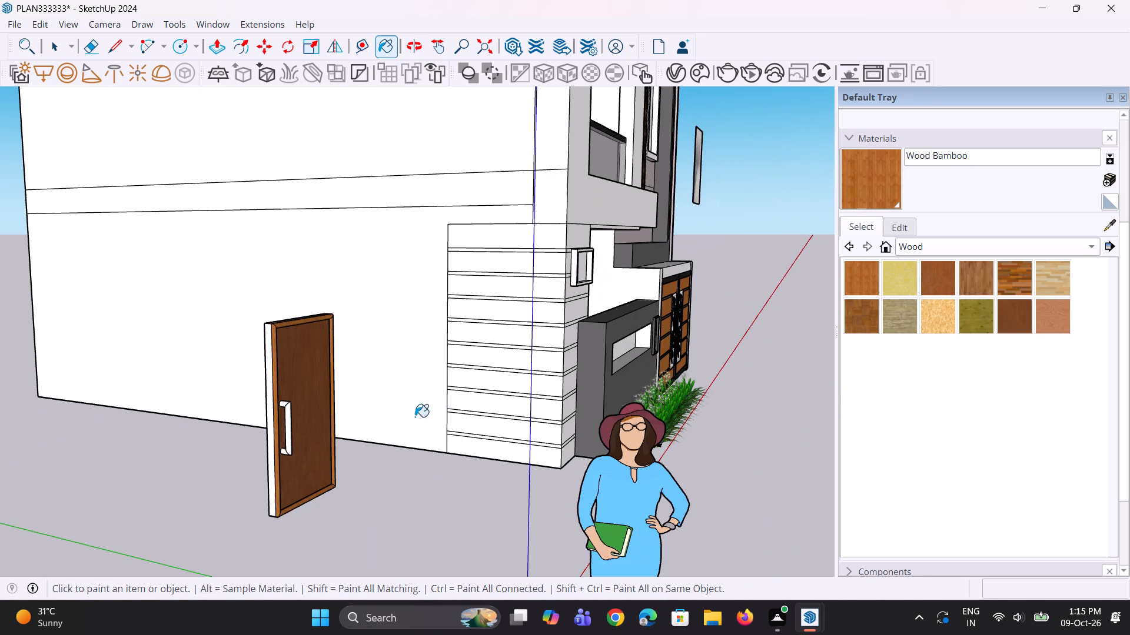
# Brighten the Wood Bamboo material by setting its HSB brightness to 89.
pyautogui.click(894, 235)
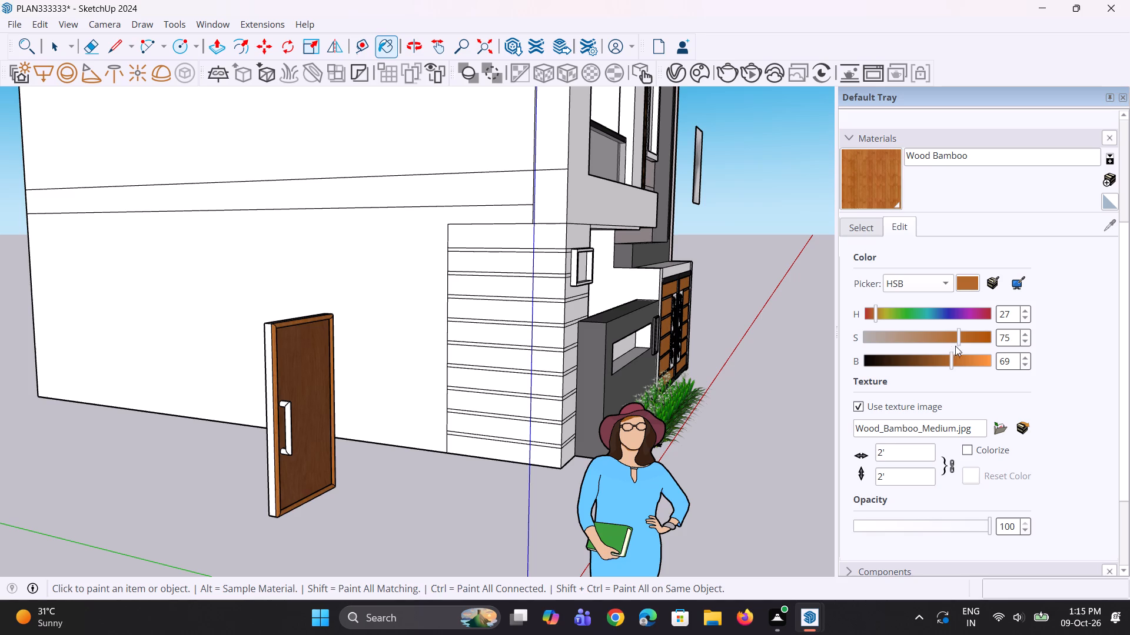
pyautogui.moveTo(953, 363); pyautogui.dragTo(973, 364)
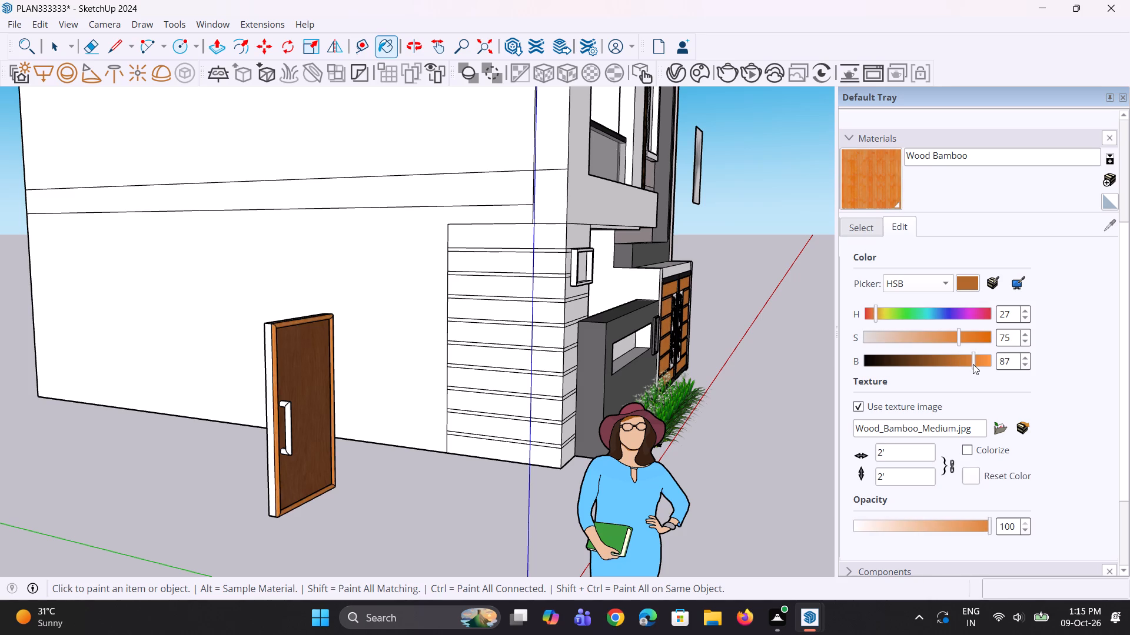
pyautogui.moveTo(973, 364); pyautogui.dragTo(976, 364)
pyautogui.moveTo(289, 459); pyautogui.dragTo(0, 455, button='middle')
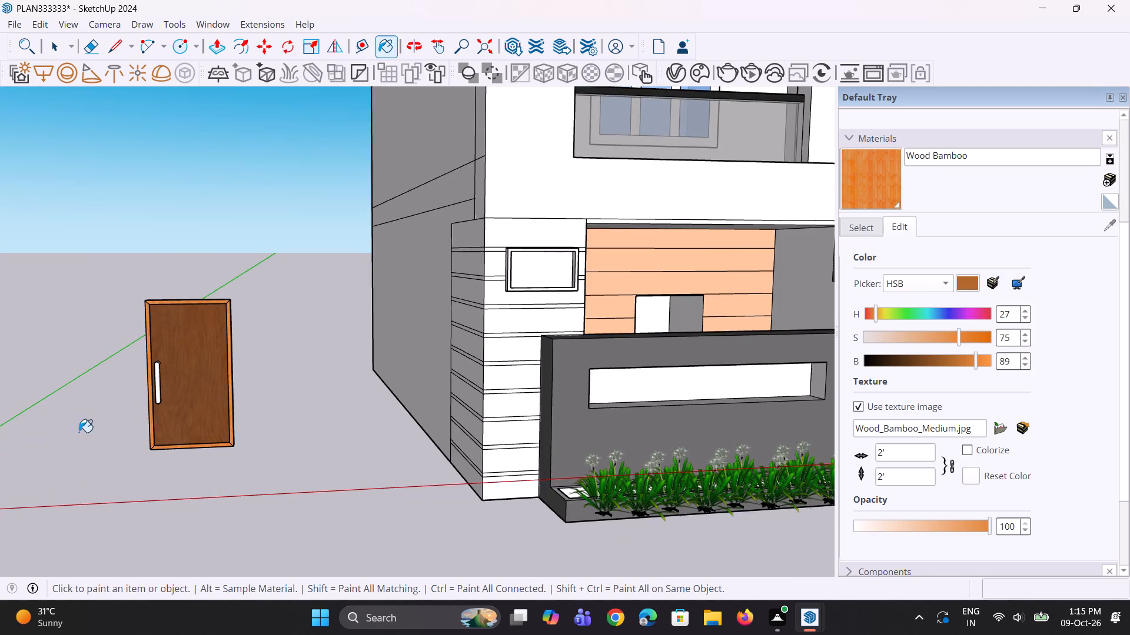
pyautogui.scroll(6, 90, 430)
pyautogui.moveTo(137, 437); pyautogui.dragTo(151, 439, button='middle')
pyautogui.press('space')
pyautogui.press('space')
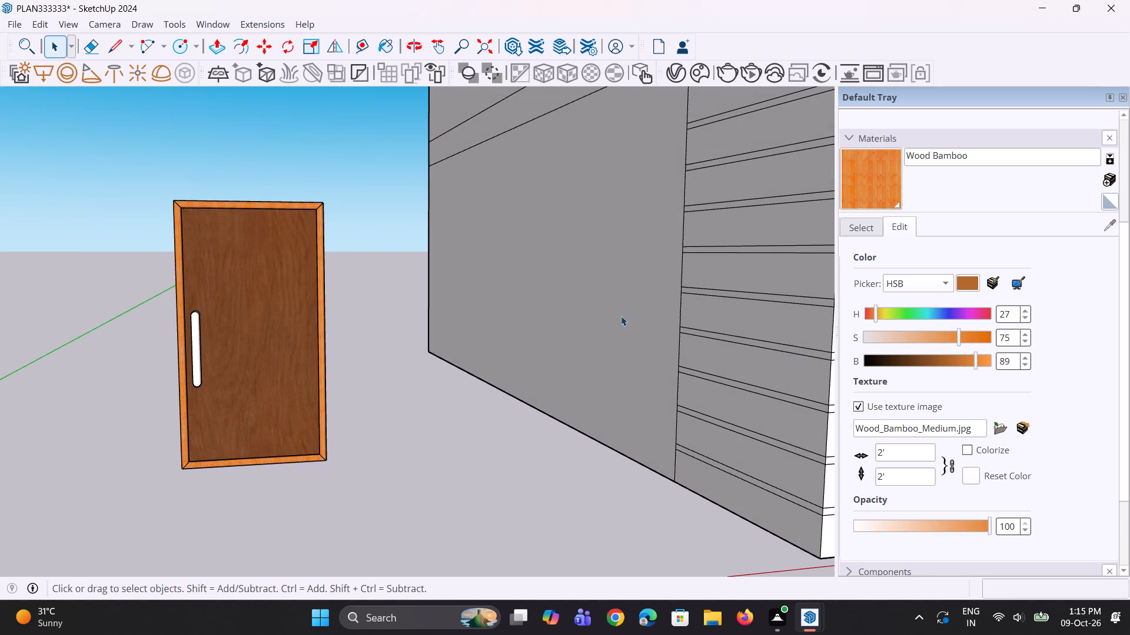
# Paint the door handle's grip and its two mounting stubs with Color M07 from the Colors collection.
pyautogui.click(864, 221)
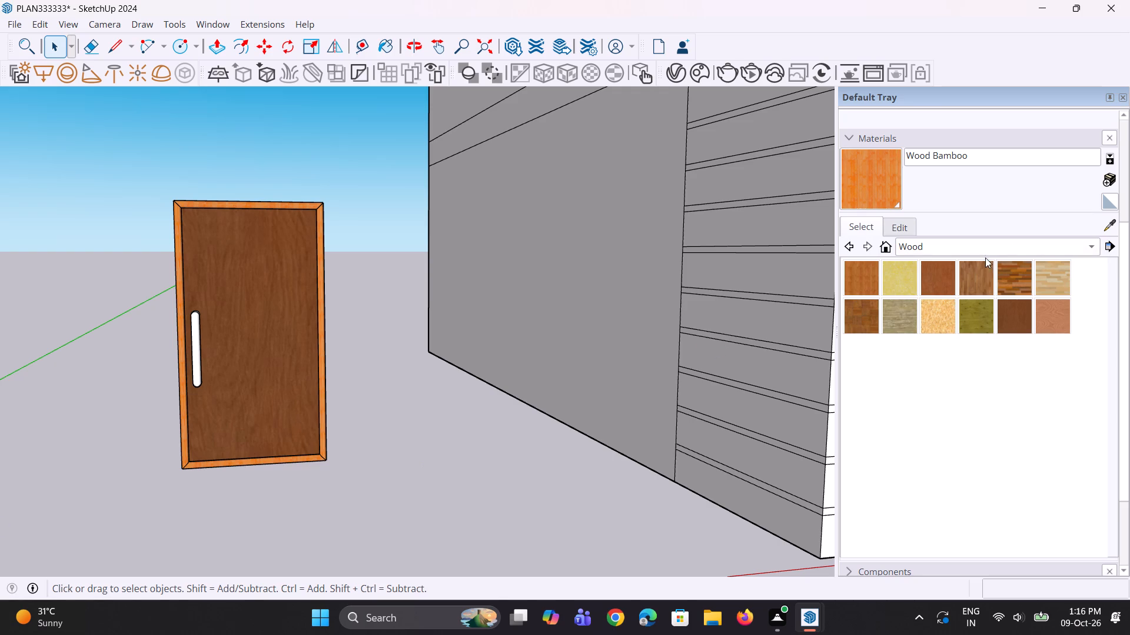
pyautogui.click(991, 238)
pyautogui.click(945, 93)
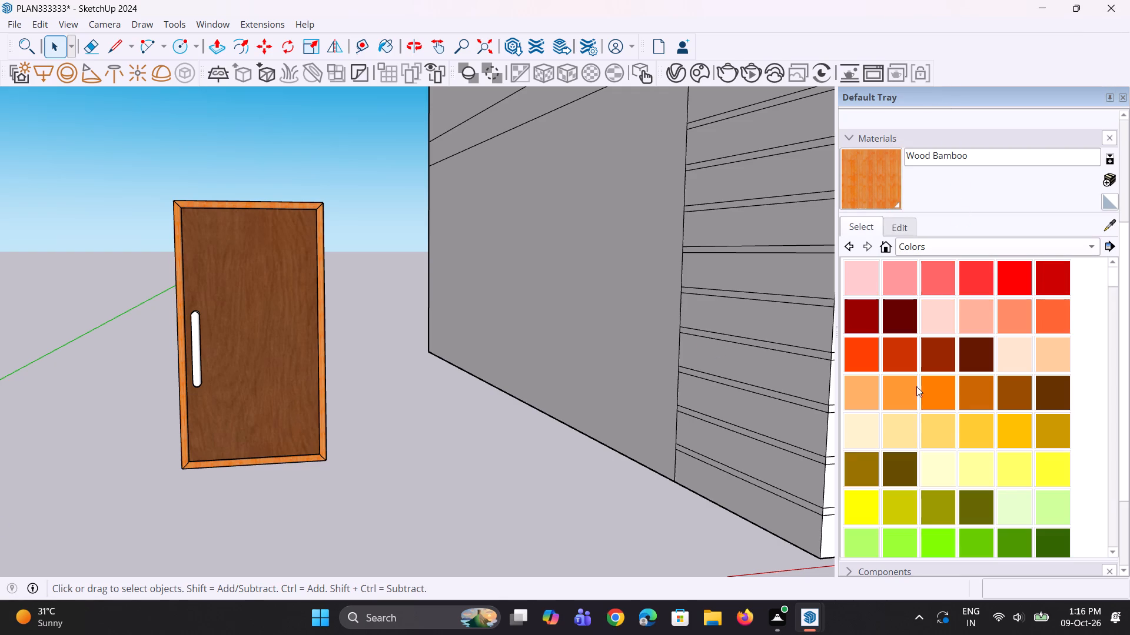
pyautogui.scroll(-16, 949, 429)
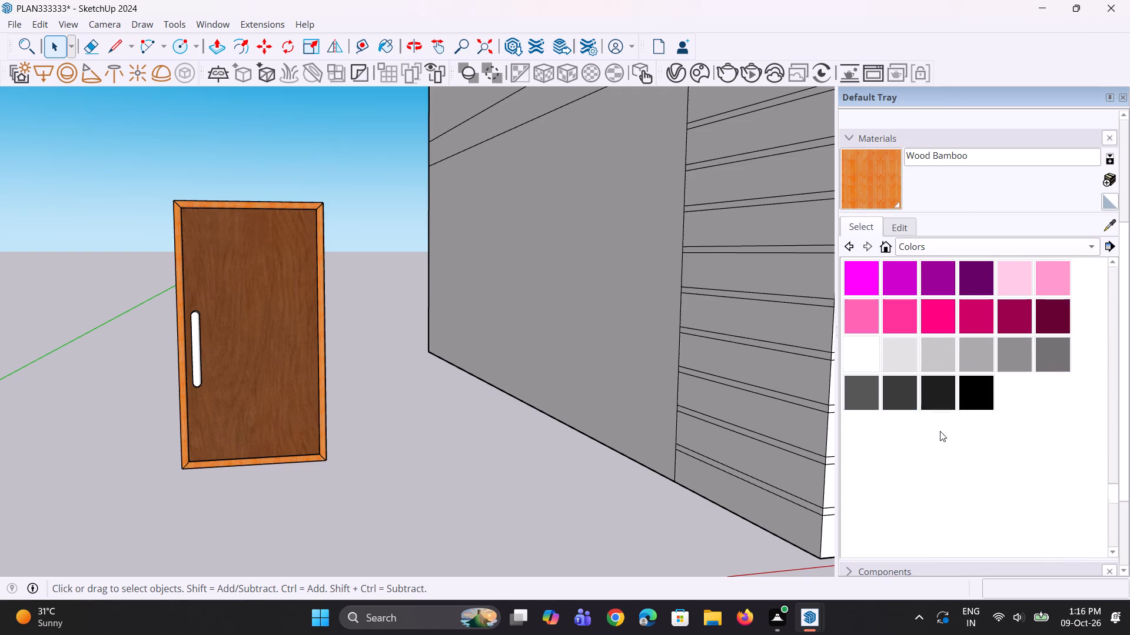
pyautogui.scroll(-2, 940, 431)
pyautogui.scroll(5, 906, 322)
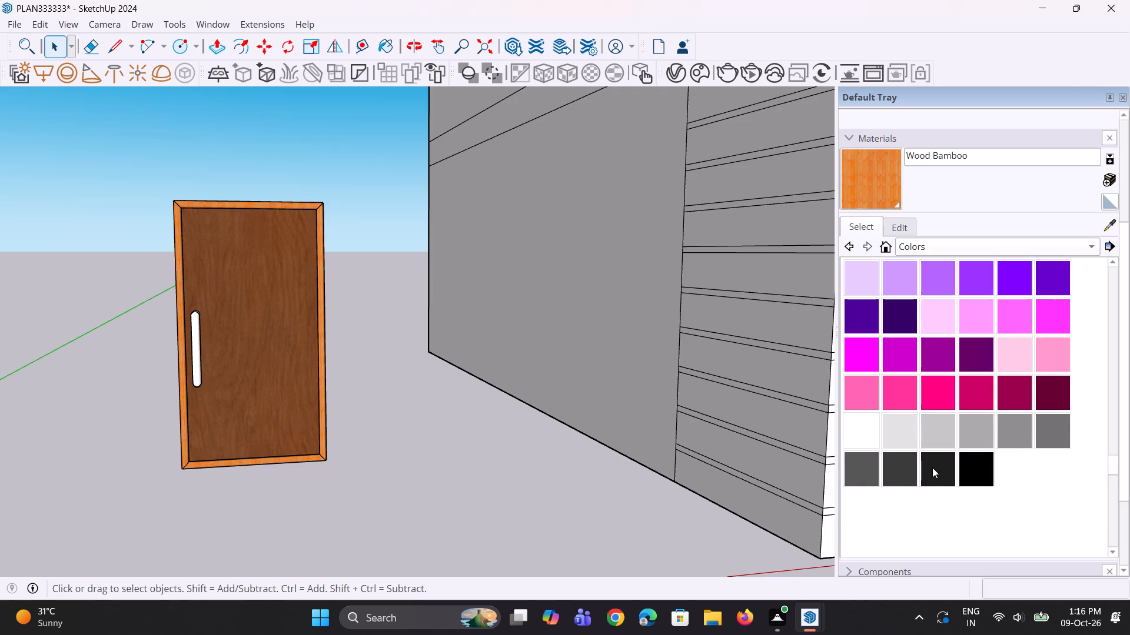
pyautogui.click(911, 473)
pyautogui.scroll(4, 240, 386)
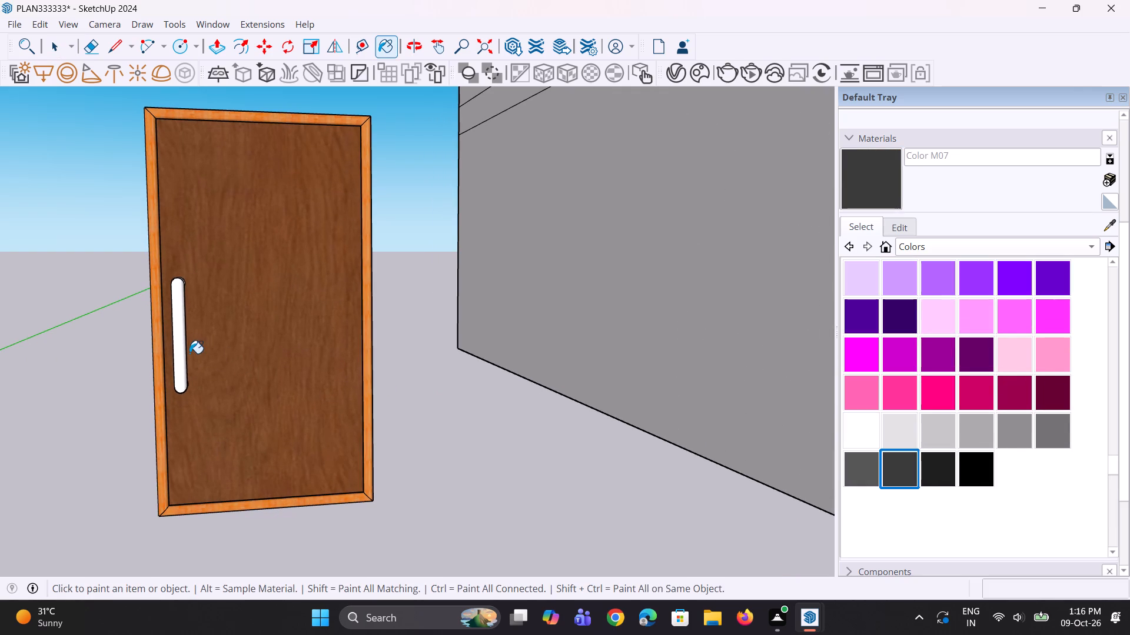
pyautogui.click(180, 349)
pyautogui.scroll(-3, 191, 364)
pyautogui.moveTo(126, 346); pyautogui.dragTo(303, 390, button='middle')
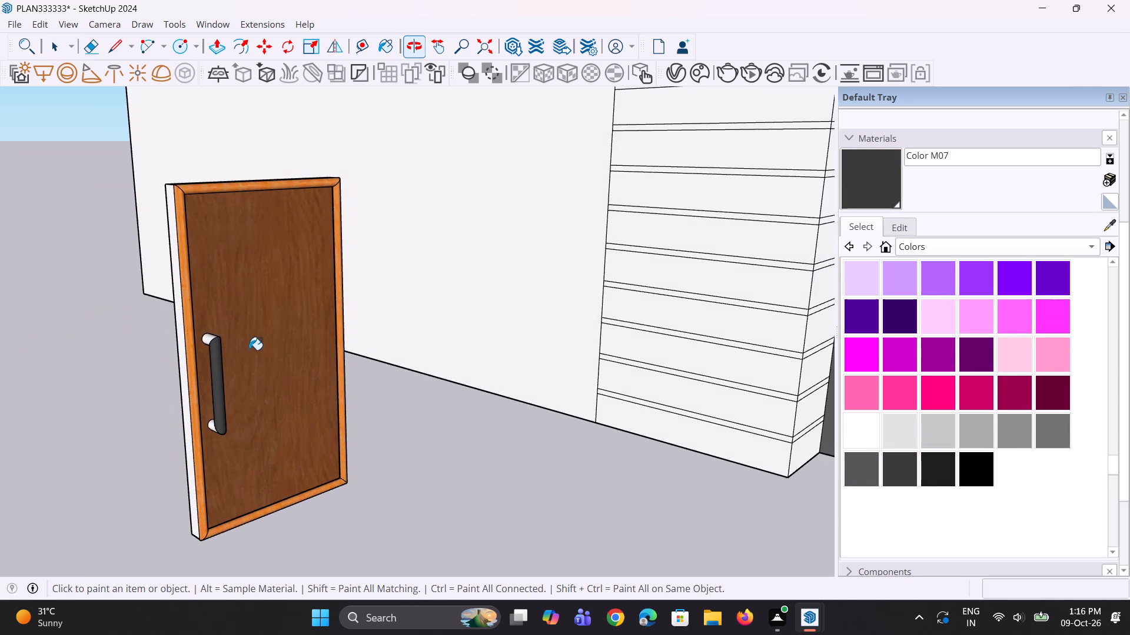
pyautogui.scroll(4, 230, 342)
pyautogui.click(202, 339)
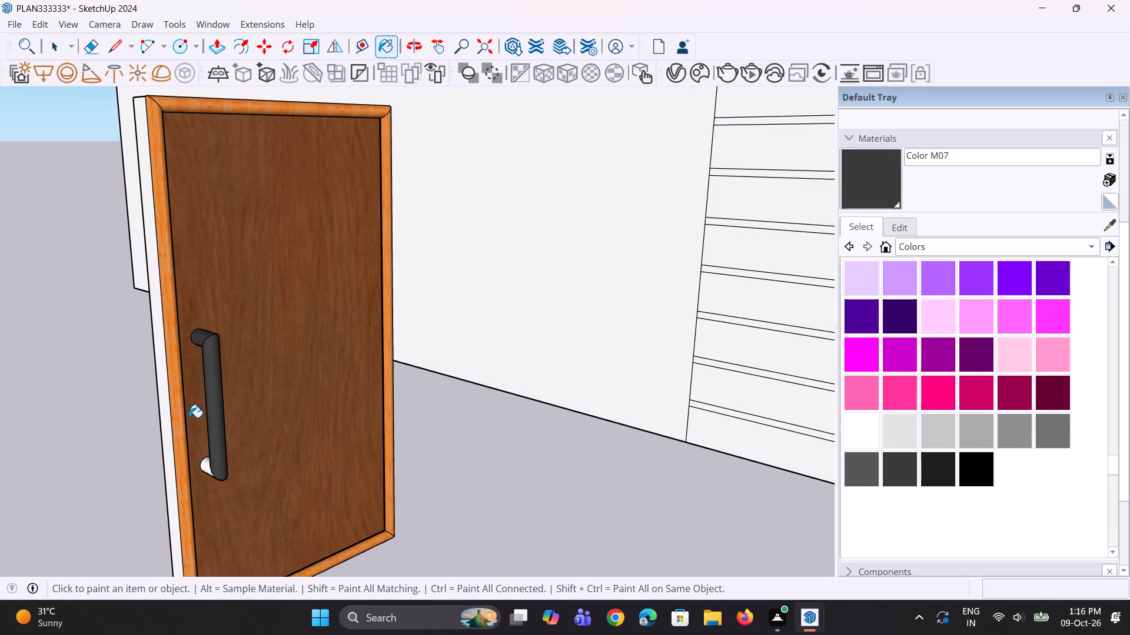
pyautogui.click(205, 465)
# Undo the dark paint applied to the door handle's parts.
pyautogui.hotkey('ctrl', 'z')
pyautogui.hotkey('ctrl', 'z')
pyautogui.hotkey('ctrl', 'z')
# Delete the door handle's vertical grip and its upper mounting stub.
pyautogui.press('space')
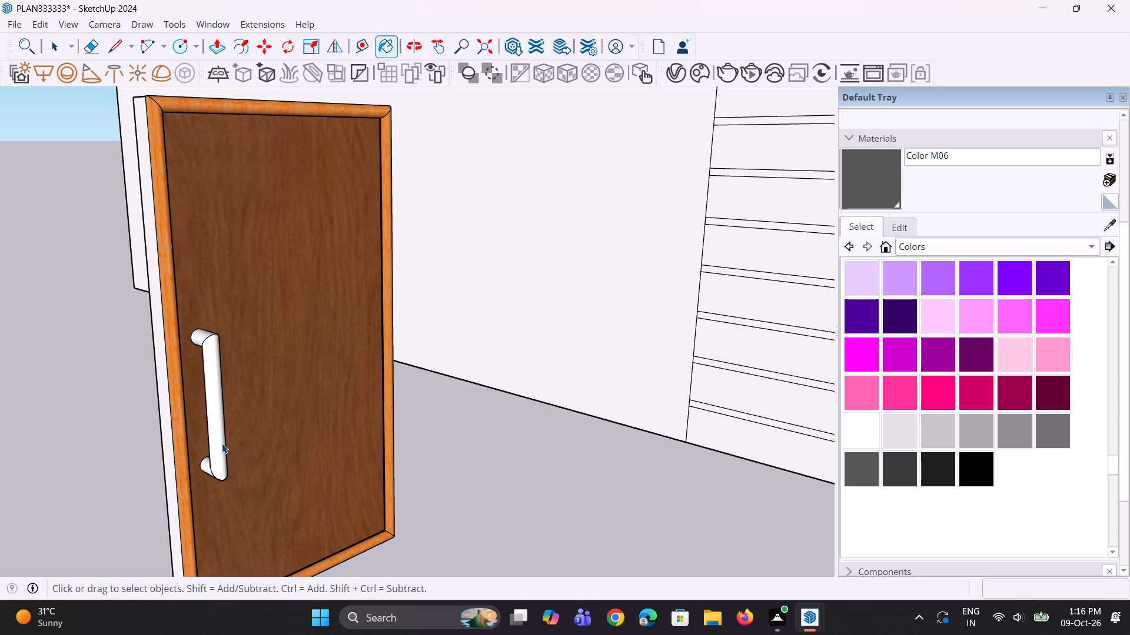
pyautogui.click(222, 443)
pyautogui.press('Delete')
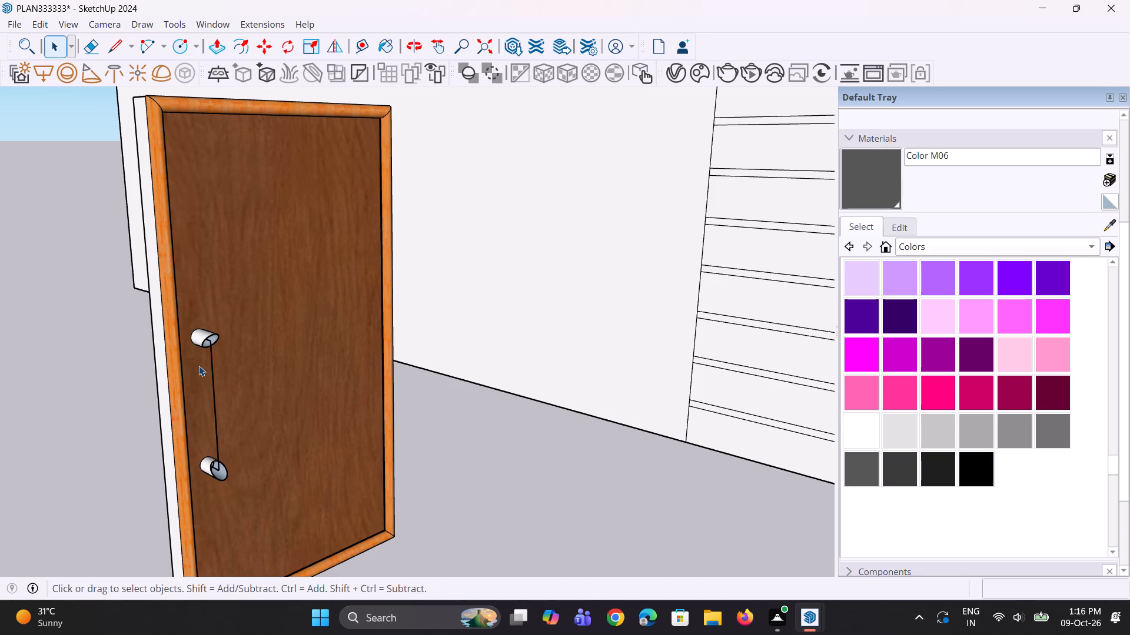
pyautogui.click(199, 339)
pyautogui.press('Delete')
# Erase the upper segments of the loose elliptical edge left at the outer end of the door handle's upper mounting stub.
pyautogui.scroll(1, 215, 345)
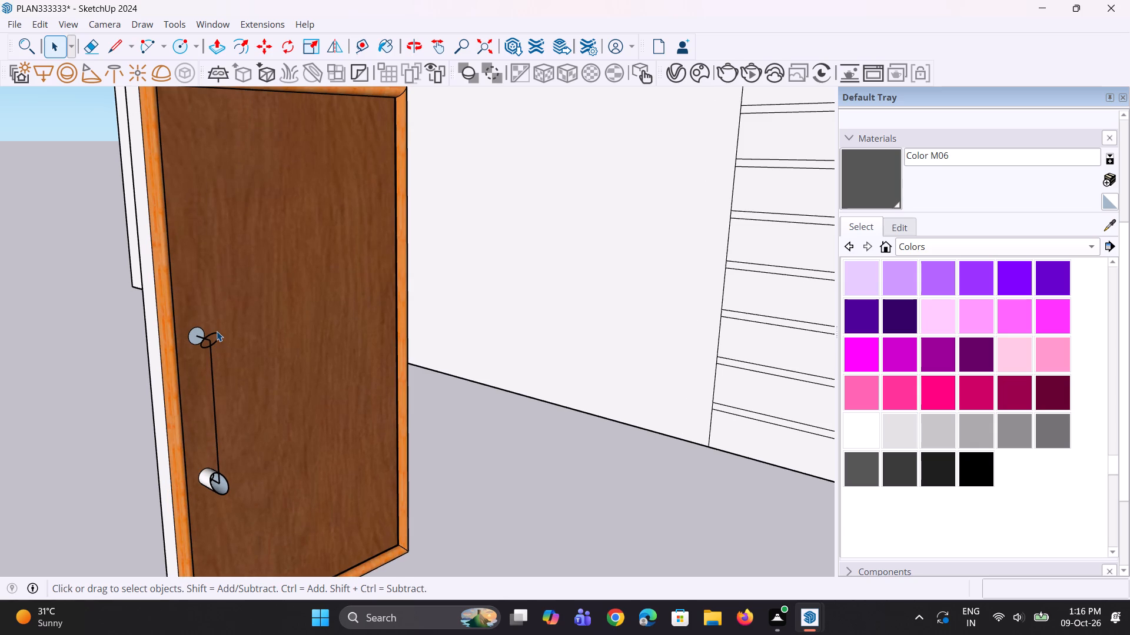
pyautogui.click(217, 331)
pyautogui.click(216, 331)
pyautogui.click(215, 332)
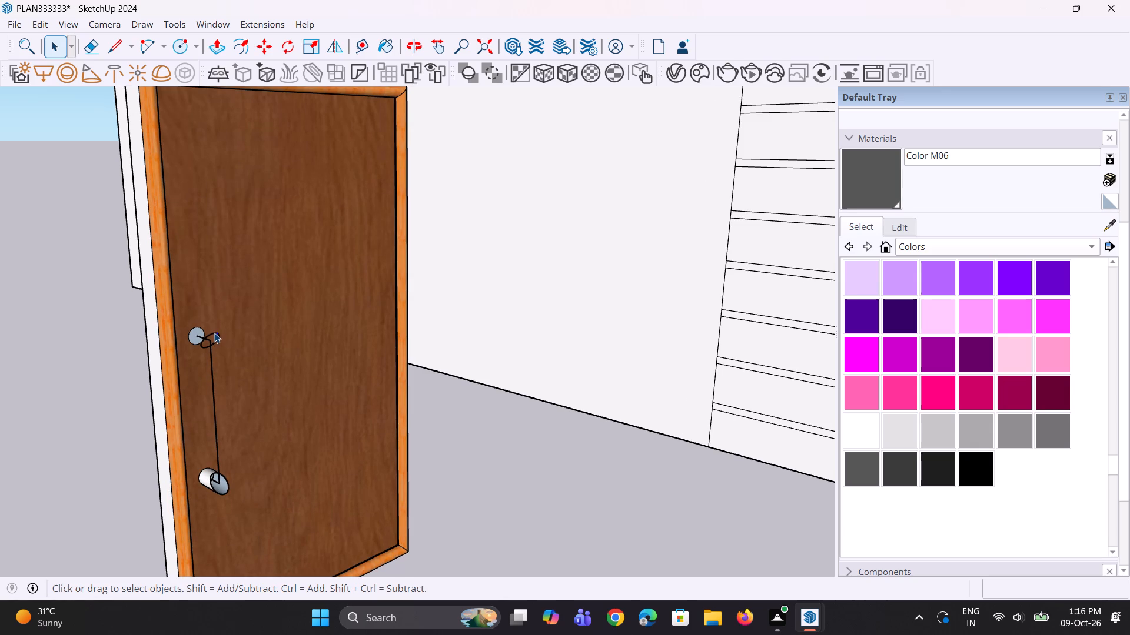
pyautogui.click(214, 333)
pyautogui.press('Delete')
pyautogui.scroll(10, 214, 339)
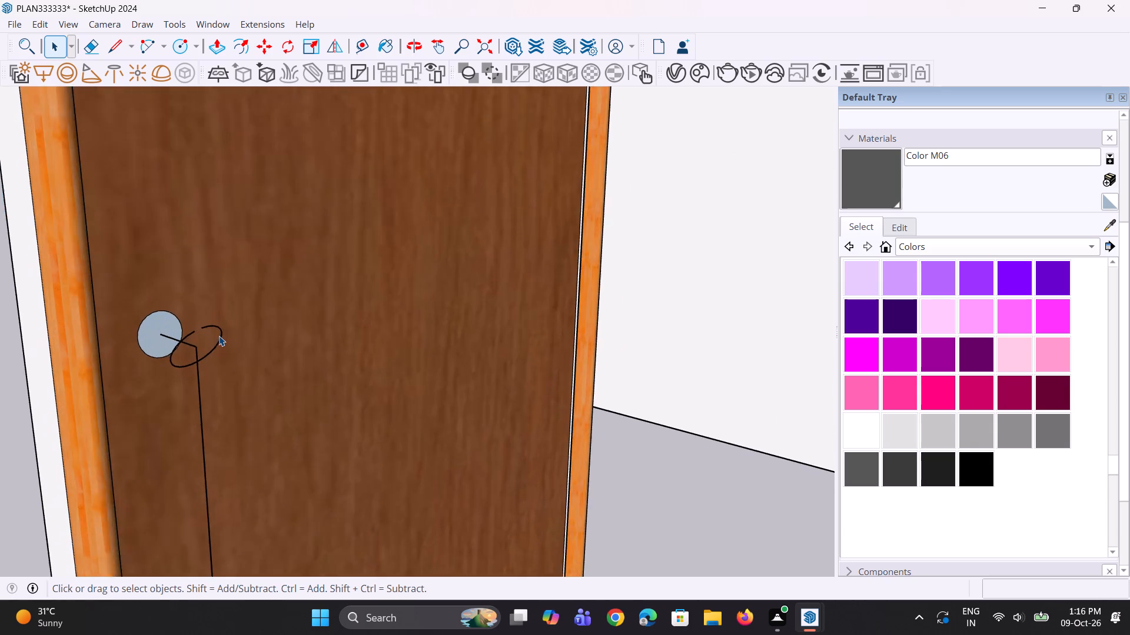
pyautogui.scroll(4, 219, 336)
pyautogui.click(217, 325)
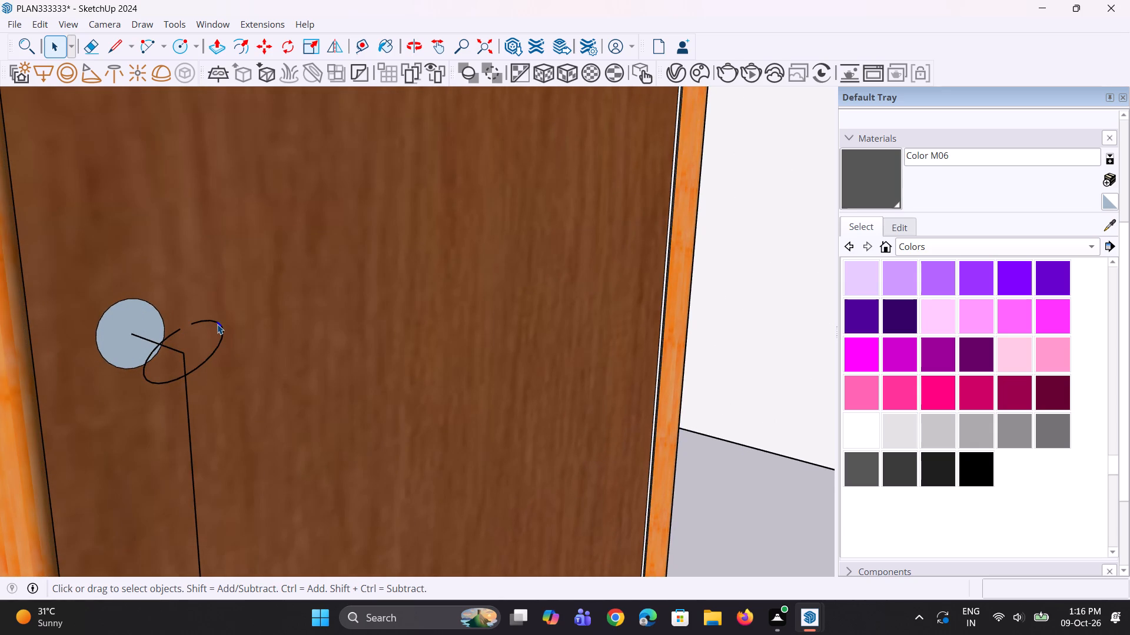
pyautogui.press('e')
pyautogui.click(217, 322)
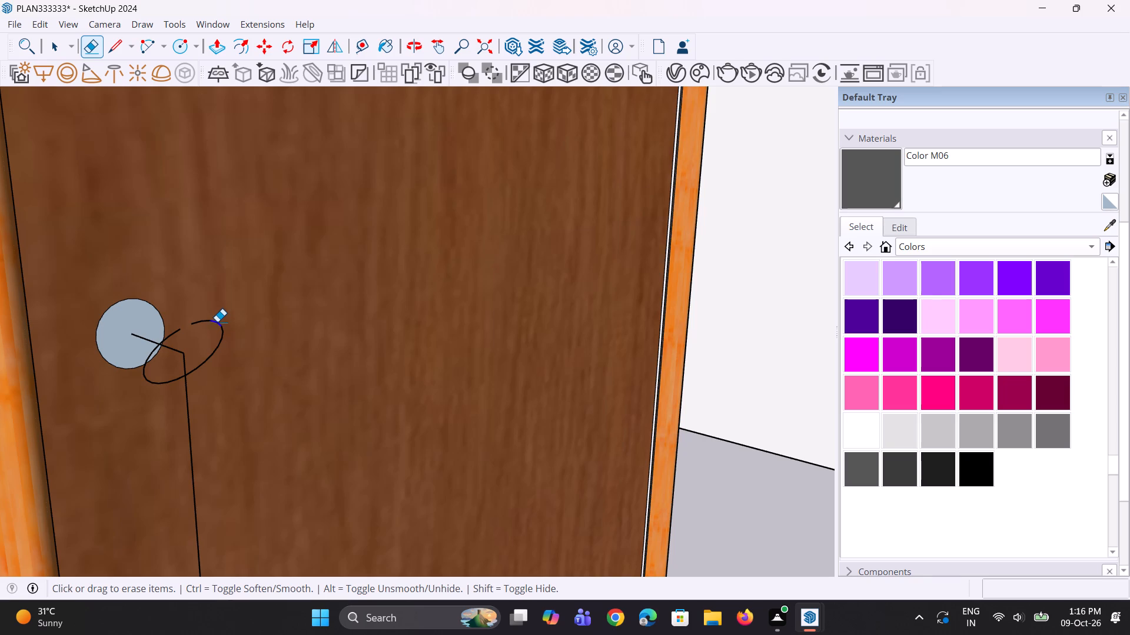
pyautogui.tripleClick(207, 321)
pyautogui.click(200, 322)
pyautogui.click(178, 332)
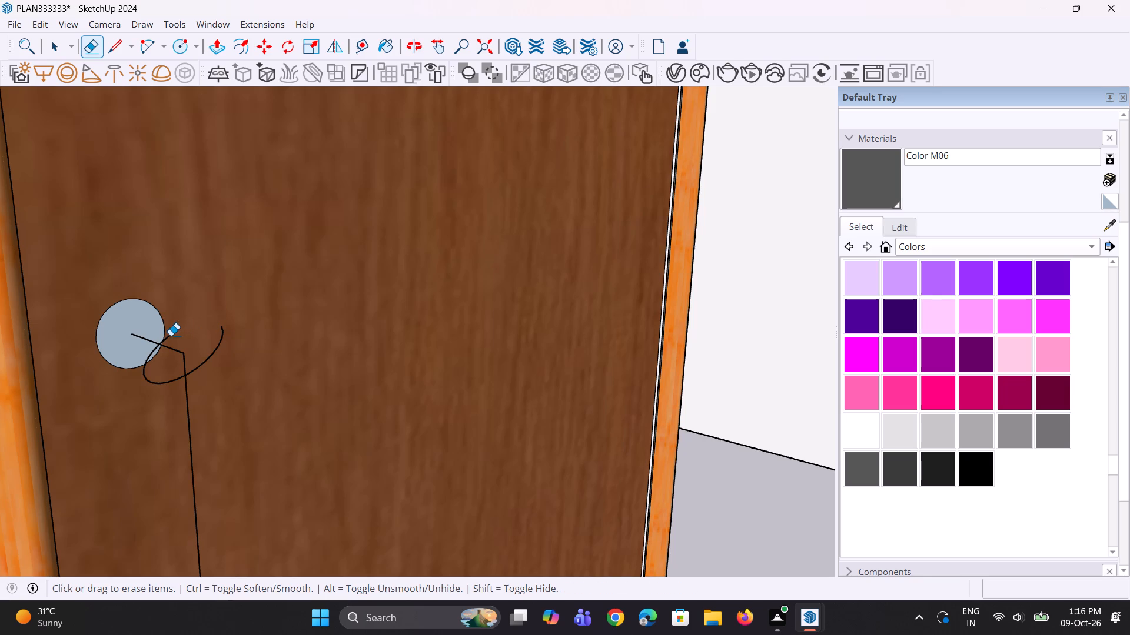
# Erase the loose ellipse's segments nearest the upper stub's base circle, along with the circle segments they cross.
pyautogui.click(170, 336)
pyautogui.click(167, 339)
pyautogui.doubleClick(154, 354)
pyautogui.click(151, 363)
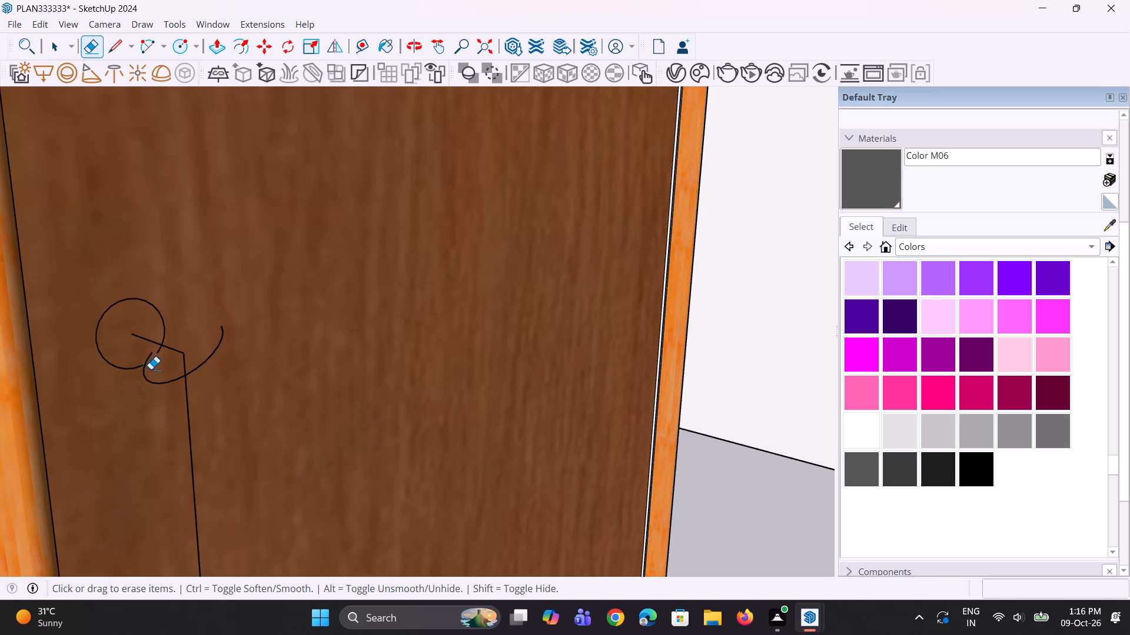
pyautogui.click(151, 368)
pyautogui.click(148, 372)
pyautogui.moveTo(147, 373); pyautogui.dragTo(149, 379)
pyautogui.doubleClick(147, 365)
pyautogui.moveTo(146, 365); pyautogui.dragTo(147, 372)
pyautogui.click(147, 374)
pyautogui.click(147, 380)
pyautogui.moveTo(151, 383); pyautogui.dragTo(161, 389)
pyautogui.click(165, 388)
pyautogui.doubleClick(166, 384)
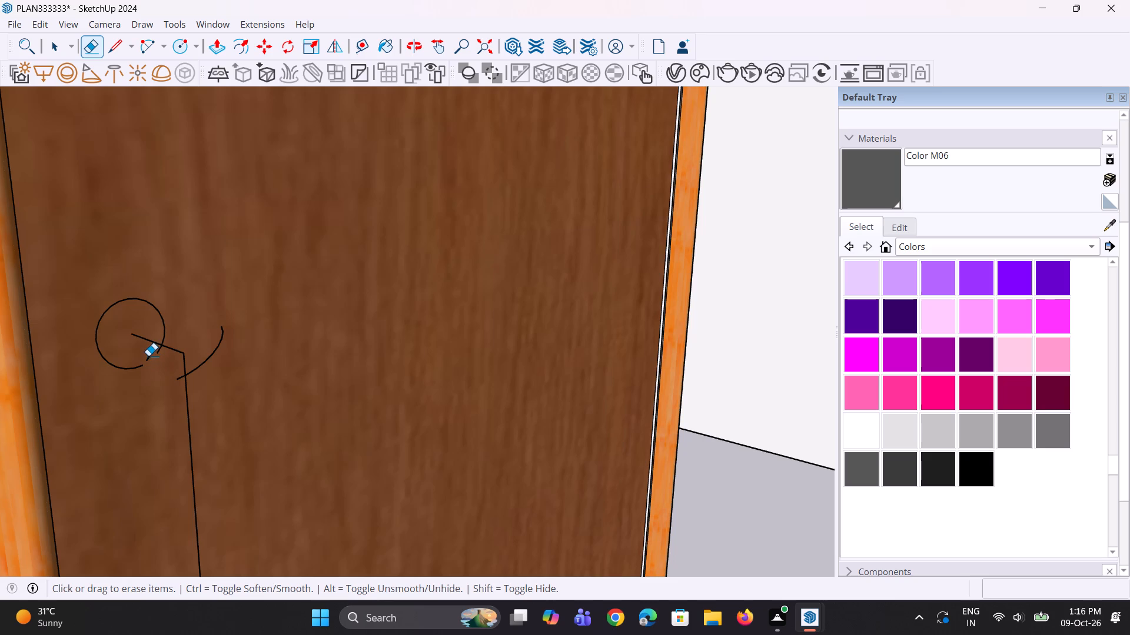
pyautogui.doubleClick(148, 356)
pyautogui.click(148, 360)
# Erase the remaining segments of the loose ellipse around the top of the handle's path line.
pyautogui.scroll(3, 188, 378)
pyautogui.click(197, 372)
pyautogui.doubleClick(202, 363)
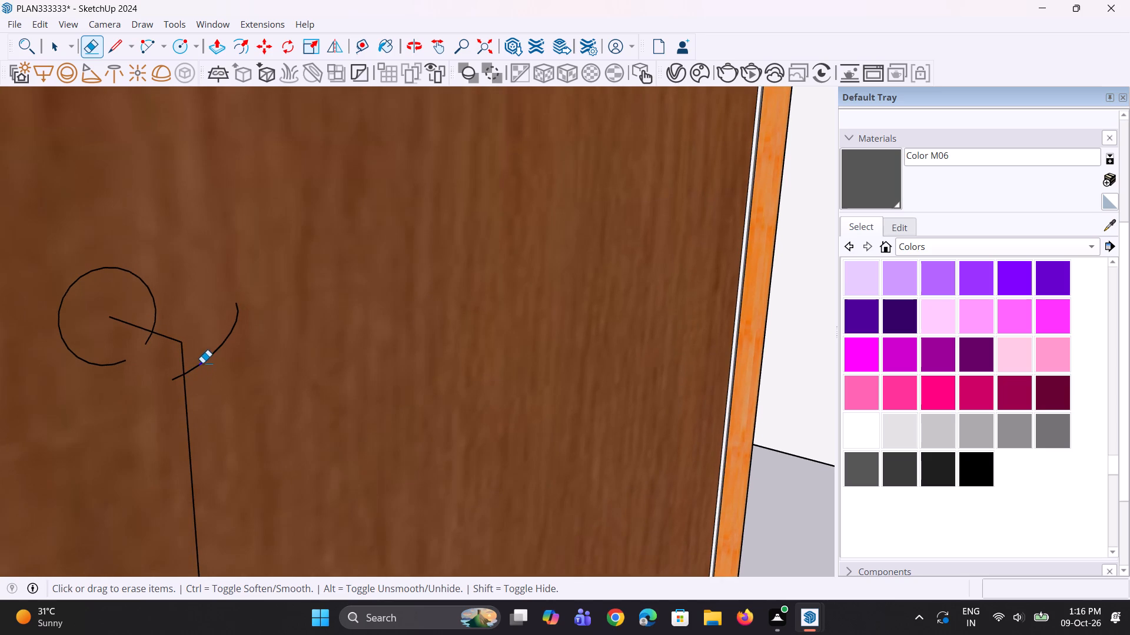
pyautogui.click(208, 358)
pyautogui.click(218, 350)
pyautogui.moveTo(222, 346); pyautogui.dragTo(228, 340)
pyautogui.click(231, 337)
pyautogui.moveTo(236, 321); pyautogui.dragTo(239, 315)
pyautogui.click(239, 312)
pyautogui.click(244, 305)
pyautogui.scroll(3, 188, 382)
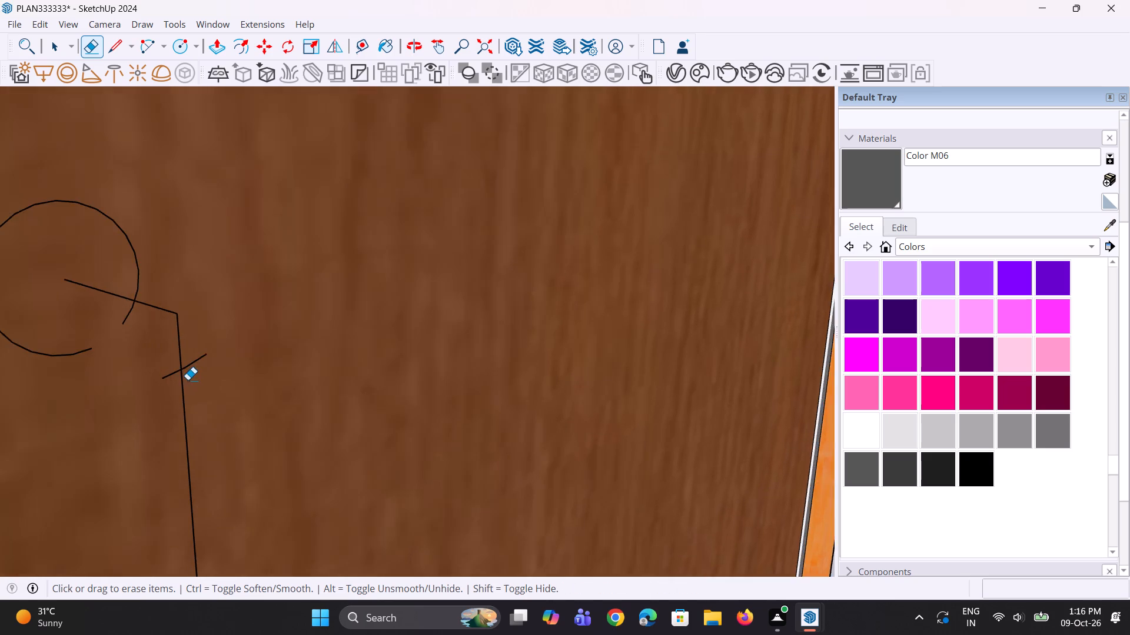
pyautogui.scroll(5, 188, 380)
pyautogui.click(197, 356)
pyautogui.moveTo(186, 356); pyautogui.dragTo(163, 369)
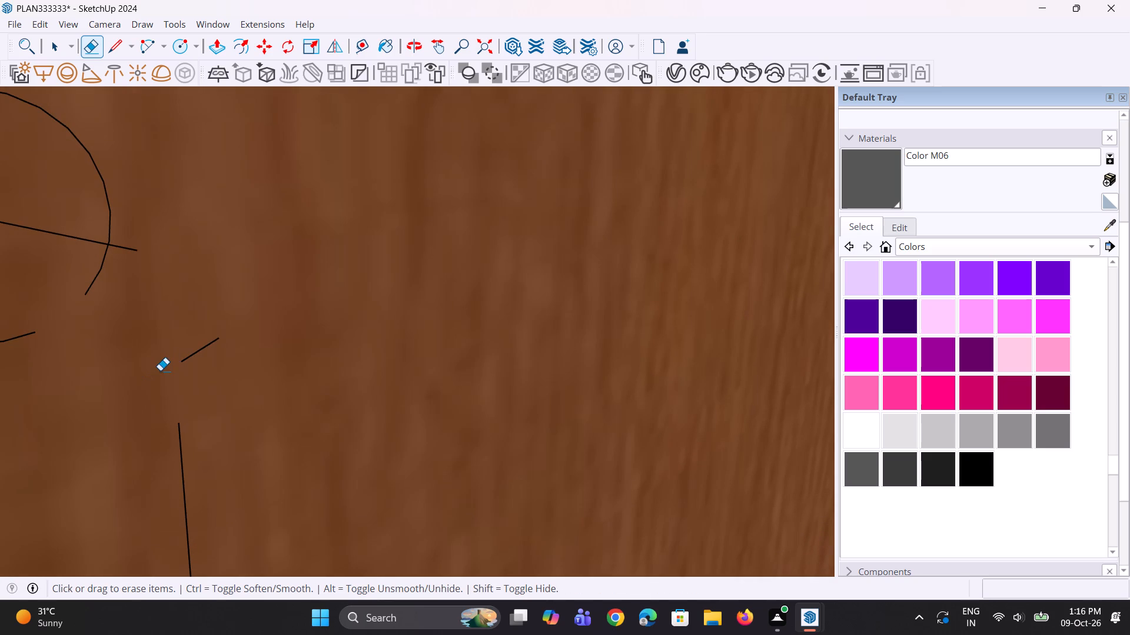
pyautogui.click(158, 371)
pyautogui.moveTo(168, 367); pyautogui.dragTo(199, 353)
pyautogui.moveTo(199, 353); pyautogui.dragTo(211, 347)
pyautogui.click(218, 342)
pyautogui.scroll(-9, 241, 349)
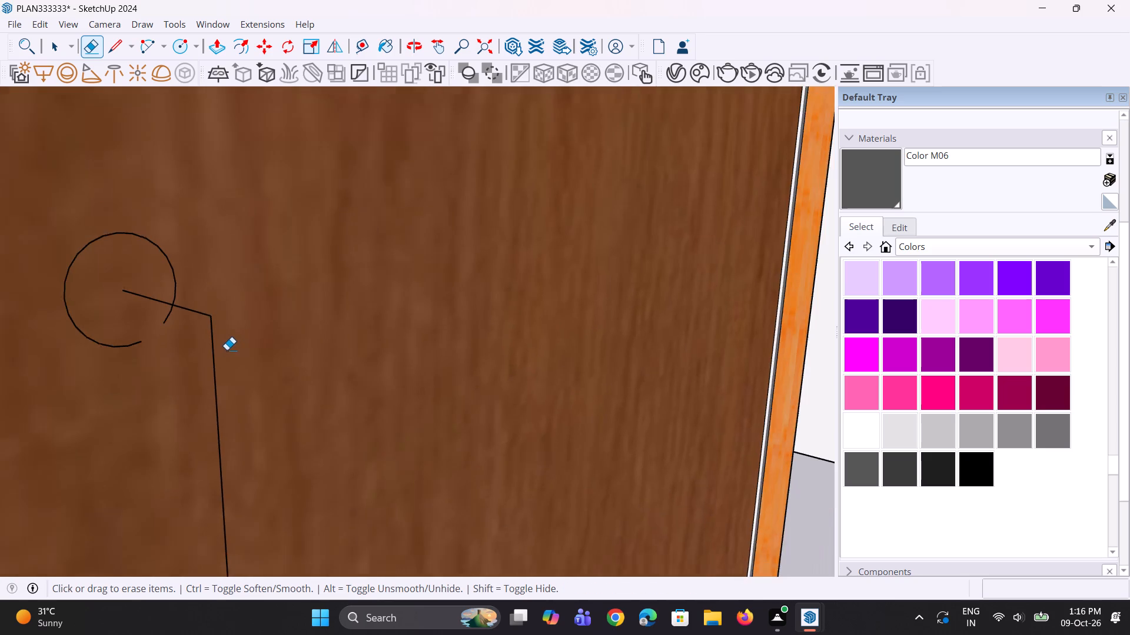
# Erase the lower arc of the upper stub's base circle on the door panel.
pyautogui.moveTo(206, 372); pyautogui.dragTo(327, 376, button='middle')
pyautogui.scroll(3, 155, 367)
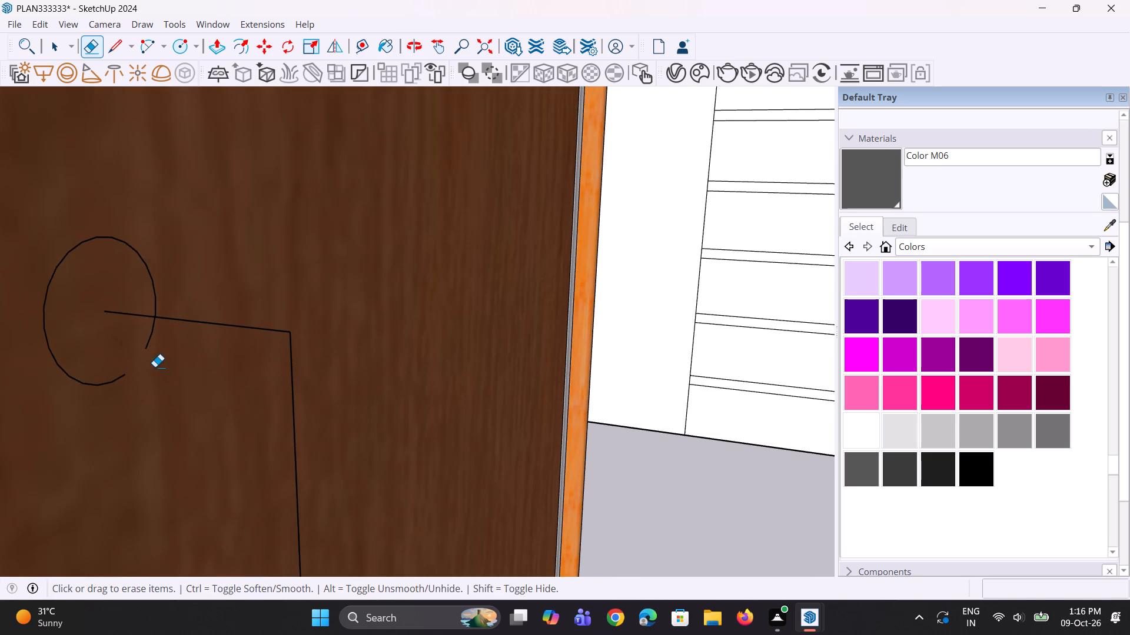
pyautogui.tripleClick(148, 352)
pyautogui.click(152, 345)
pyautogui.click(155, 340)
pyautogui.click(157, 335)
pyautogui.moveTo(144, 359); pyautogui.dragTo(137, 363)
pyautogui.moveTo(137, 363); pyautogui.dragTo(75, 386)
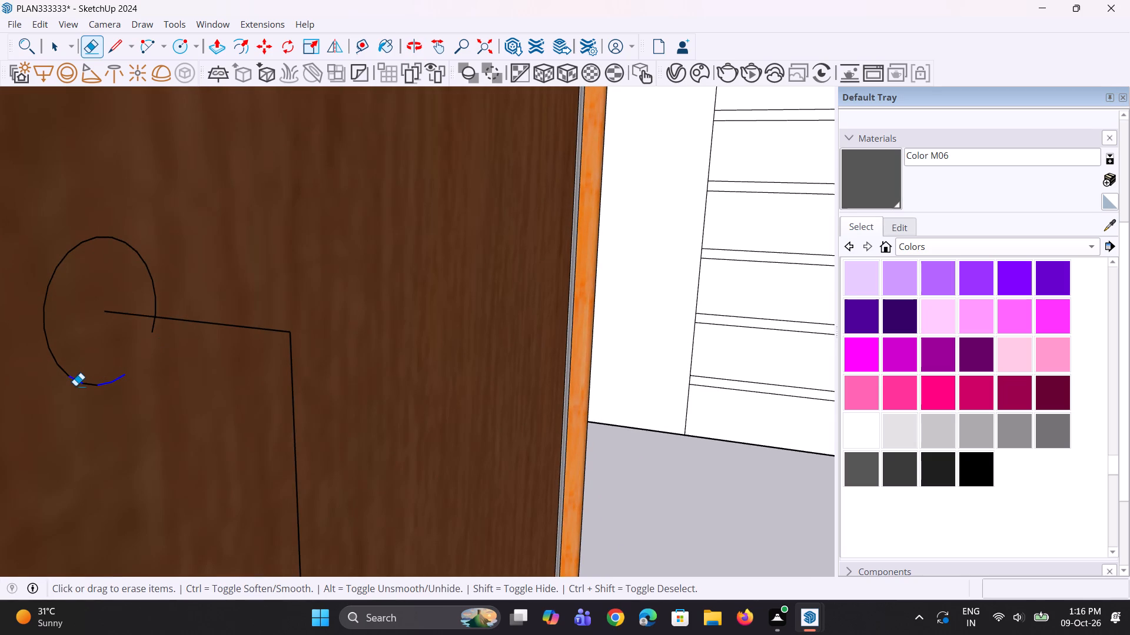
pyautogui.moveTo(75, 386); pyautogui.dragTo(48, 311)
pyautogui.moveTo(48, 311); pyautogui.dragTo(48, 310)
pyautogui.scroll(-5, 238, 333)
# Erase the remaining upper arc of the upper stub's base circle, leaving the handle's path line.
pyautogui.moveTo(323, 322); pyautogui.dragTo(31, 397, button='middle')
pyautogui.scroll(3, 298, 311)
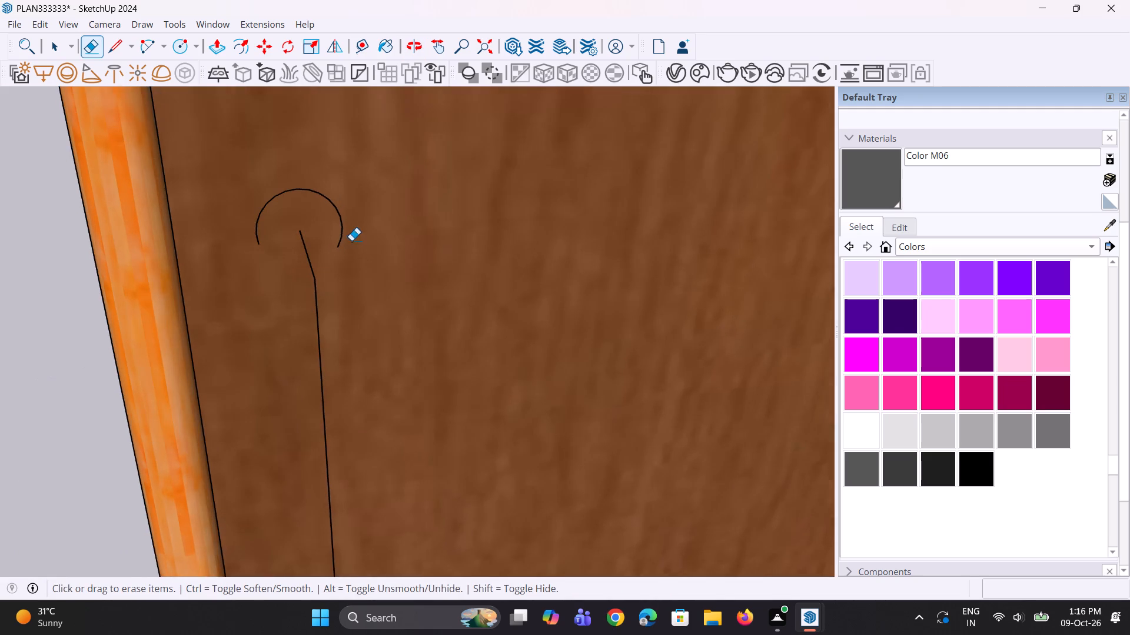
pyautogui.click(339, 240)
pyautogui.click(341, 235)
pyautogui.click(343, 225)
pyautogui.click(343, 218)
pyautogui.click(344, 209)
pyautogui.doubleClick(341, 202)
pyautogui.click(341, 206)
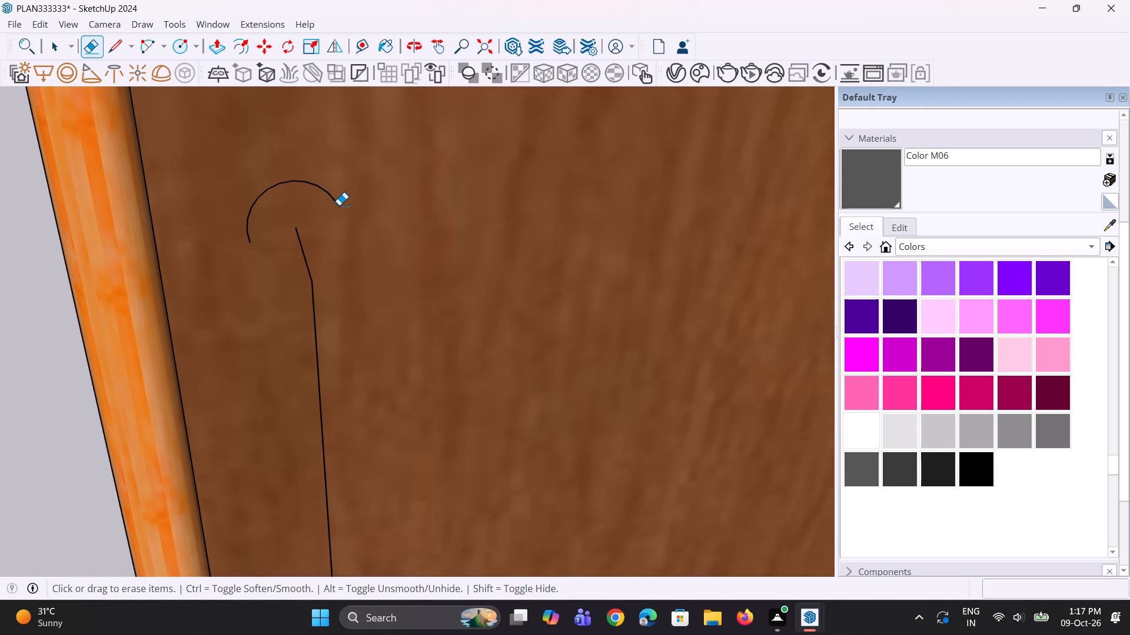
pyautogui.click(335, 198)
pyautogui.click(323, 189)
pyautogui.moveTo(320, 186); pyautogui.dragTo(294, 183)
pyautogui.click(294, 183)
pyautogui.click(279, 185)
pyautogui.click(275, 190)
pyautogui.moveTo(251, 191); pyautogui.dragTo(245, 205)
pyautogui.click(259, 198)
pyautogui.doubleClick(261, 195)
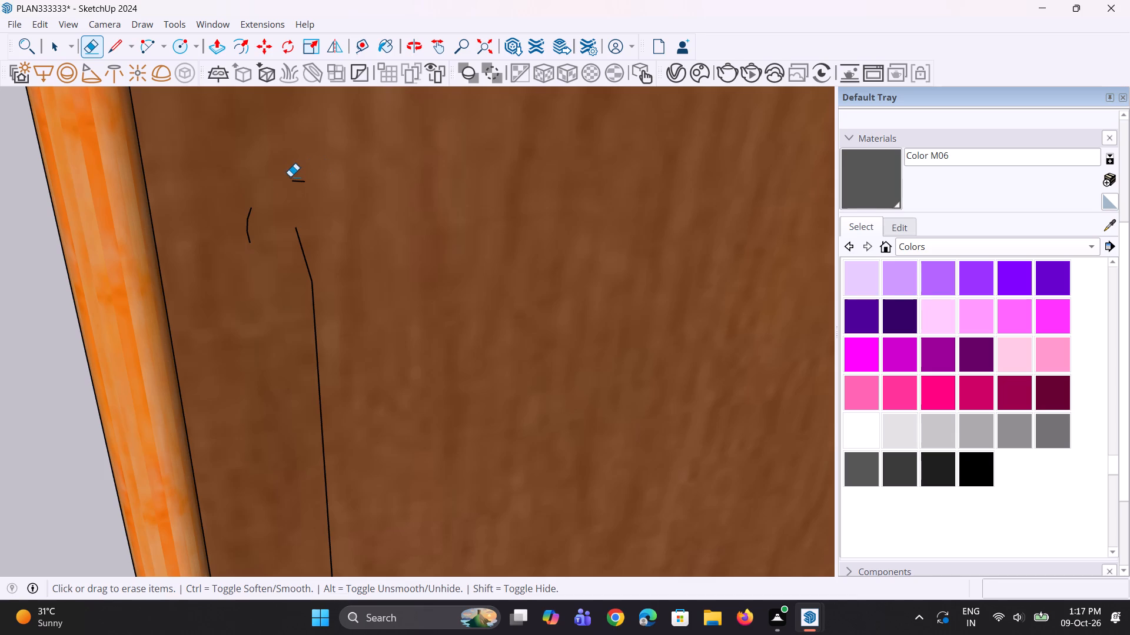
pyautogui.doubleClick(297, 180)
pyautogui.click(250, 213)
pyautogui.click(248, 229)
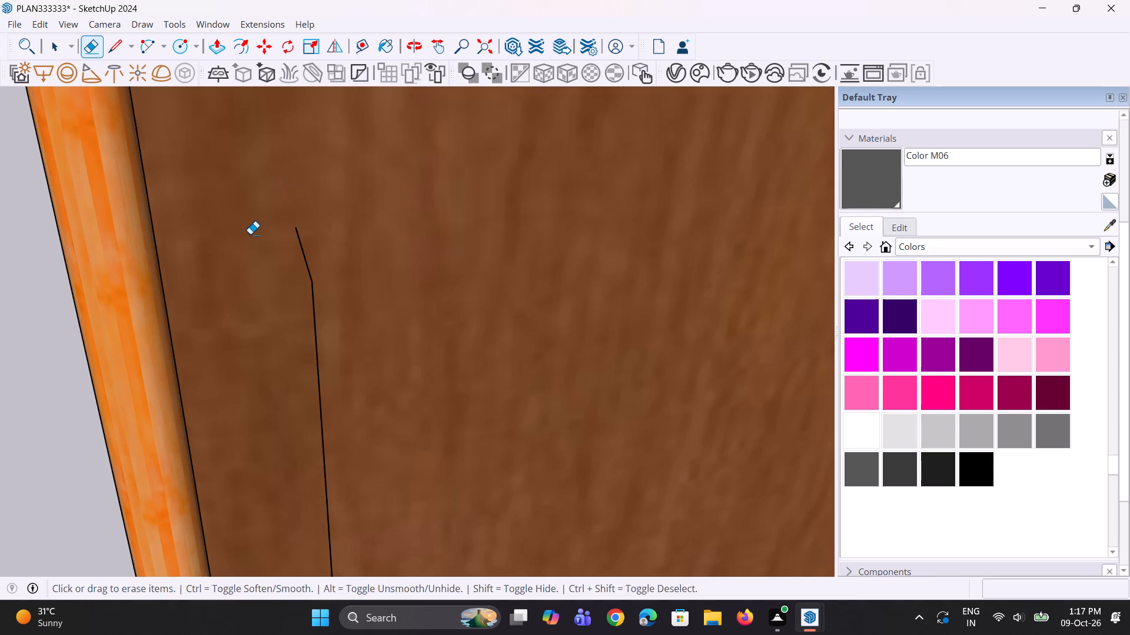
pyautogui.click(250, 234)
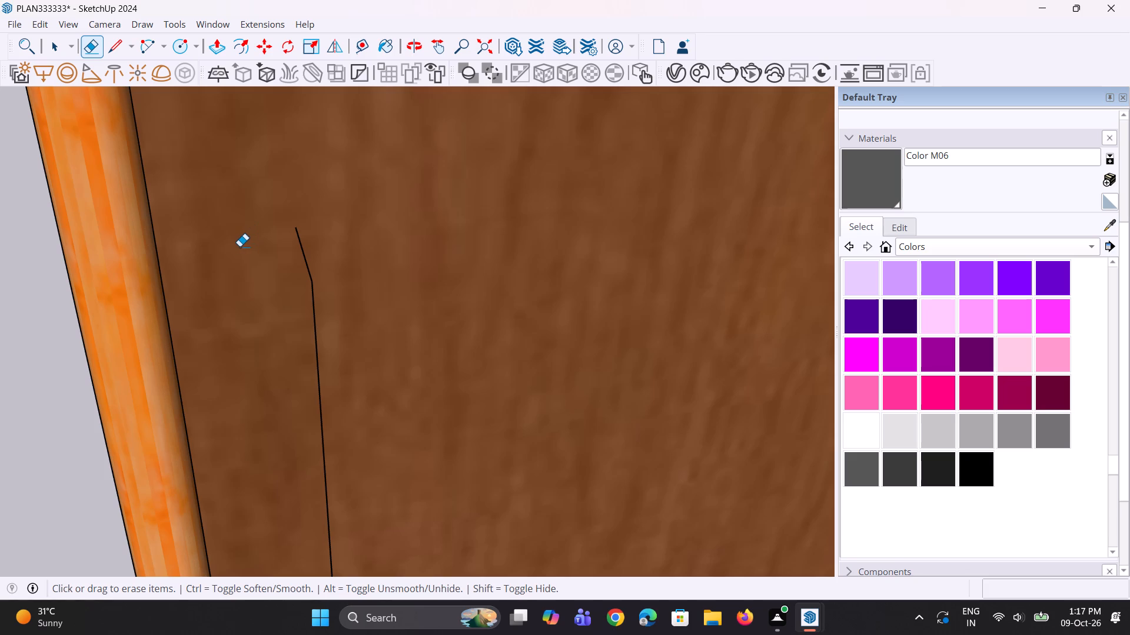
# Erase the underside facets of the door handle's lower mounting stub.
pyautogui.scroll(-6, 236, 245)
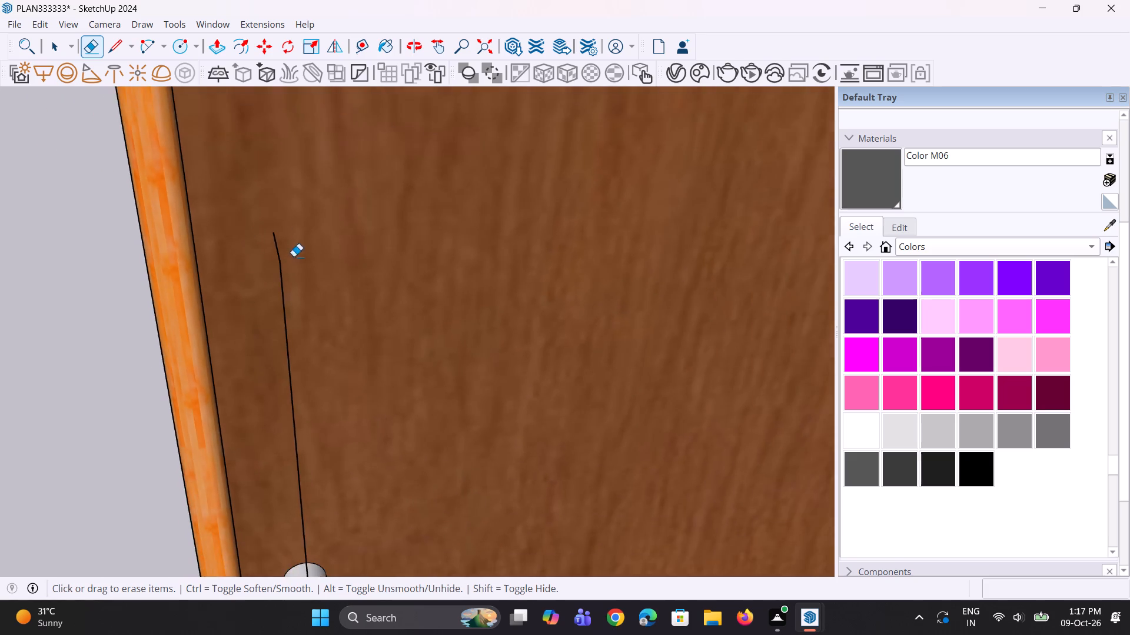
pyautogui.moveTo(286, 311); pyautogui.dragTo(394, 249, button='middle')
pyautogui.scroll(-7, 400, 171)
pyautogui.moveTo(426, 471); pyautogui.dragTo(445, 460, button='middle')
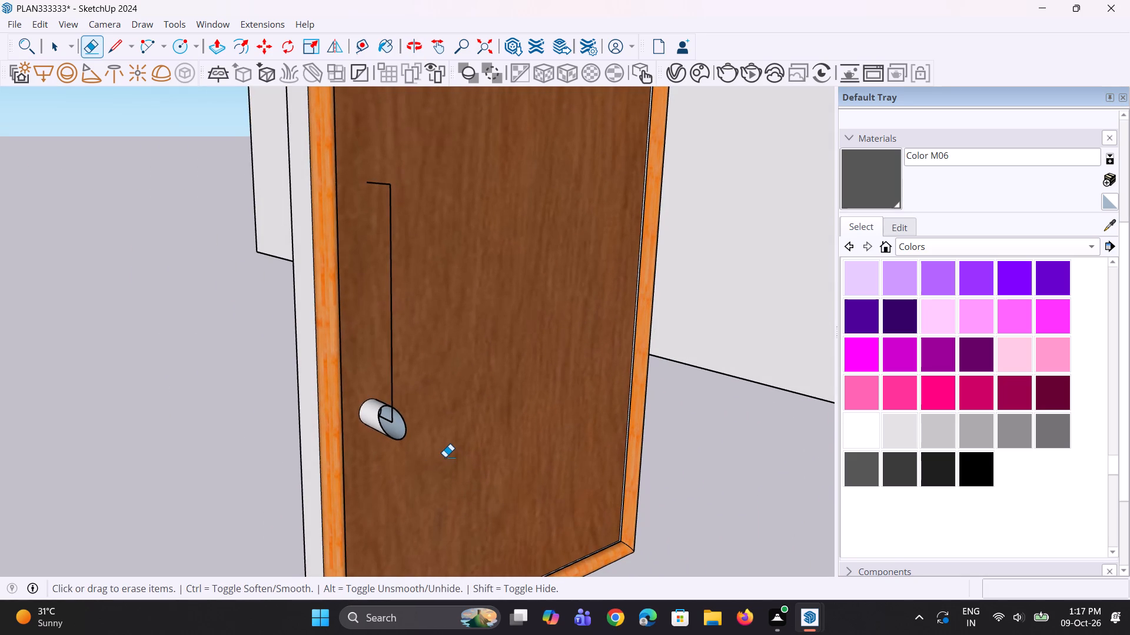
pyautogui.scroll(-2, 445, 457)
pyautogui.scroll(5, 412, 473)
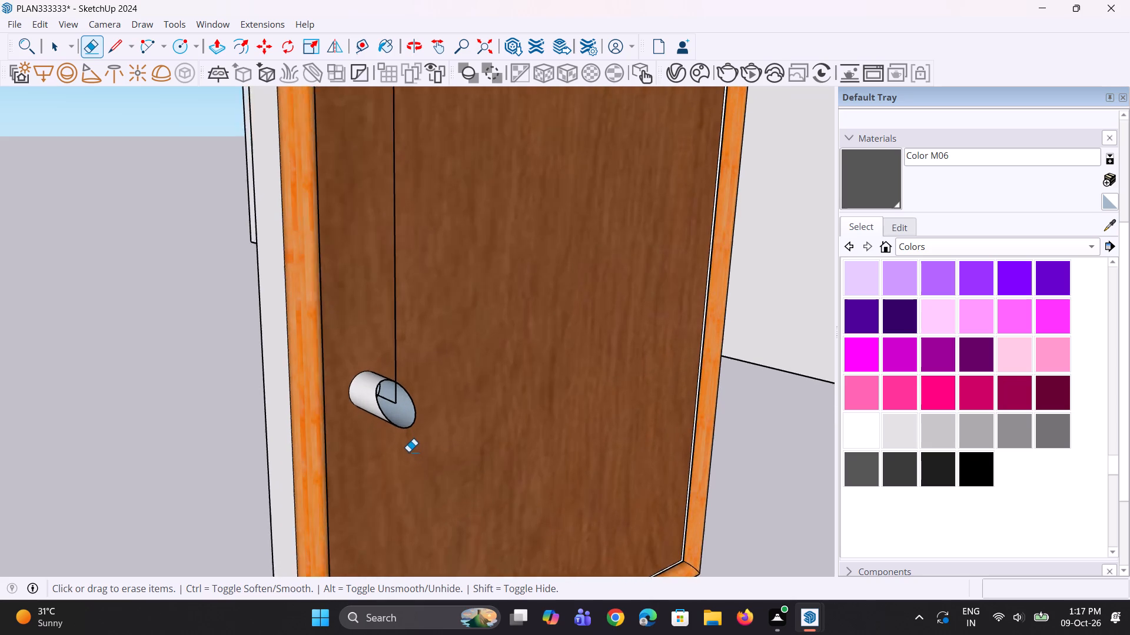
pyautogui.scroll(1, 408, 452)
pyautogui.click(400, 426)
pyautogui.click(403, 424)
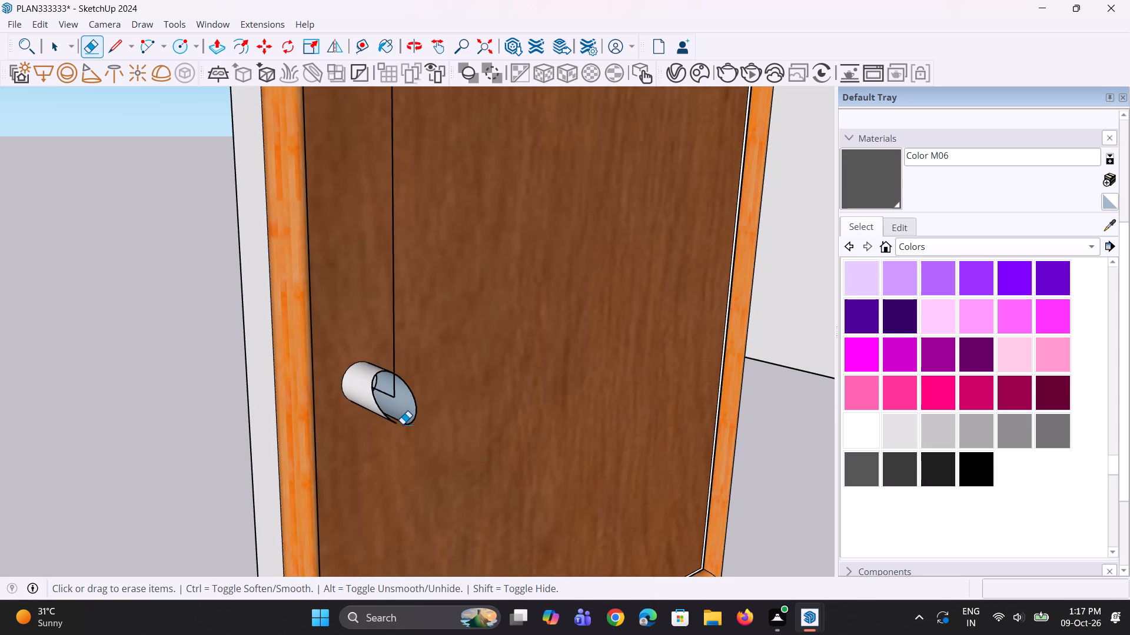
pyautogui.doubleClick(384, 416)
pyautogui.click(378, 405)
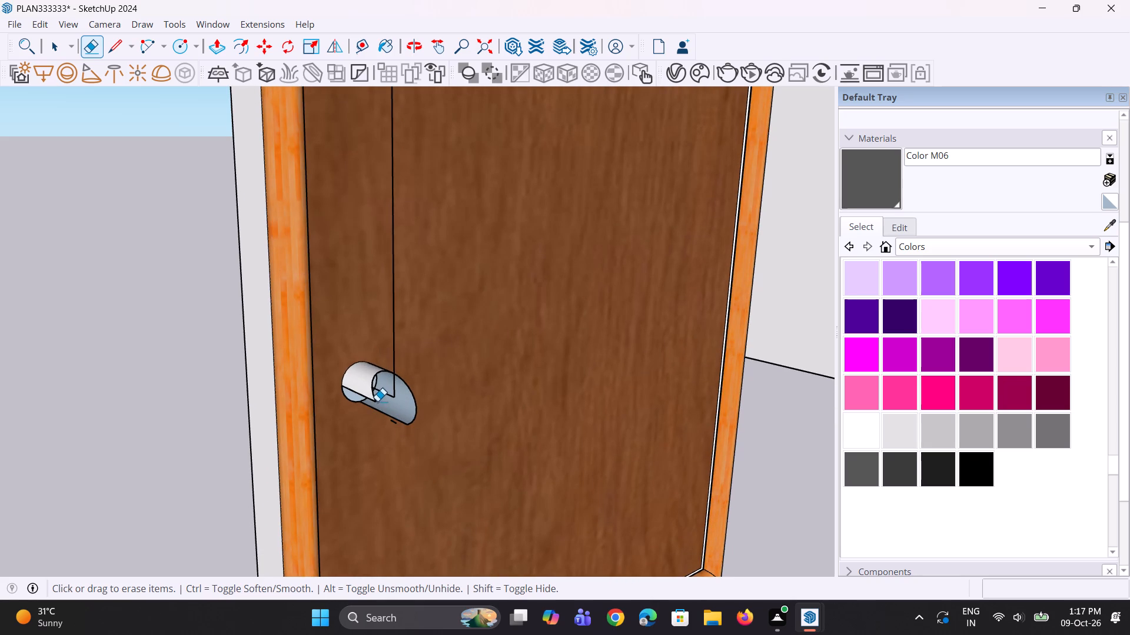
# Erase the front and top facets of the lower mounting stub, together with the upper part of its outer rim.
pyautogui.click(374, 392)
pyautogui.click(373, 380)
pyautogui.click(375, 378)
pyautogui.moveTo(374, 379); pyautogui.dragTo(374, 386)
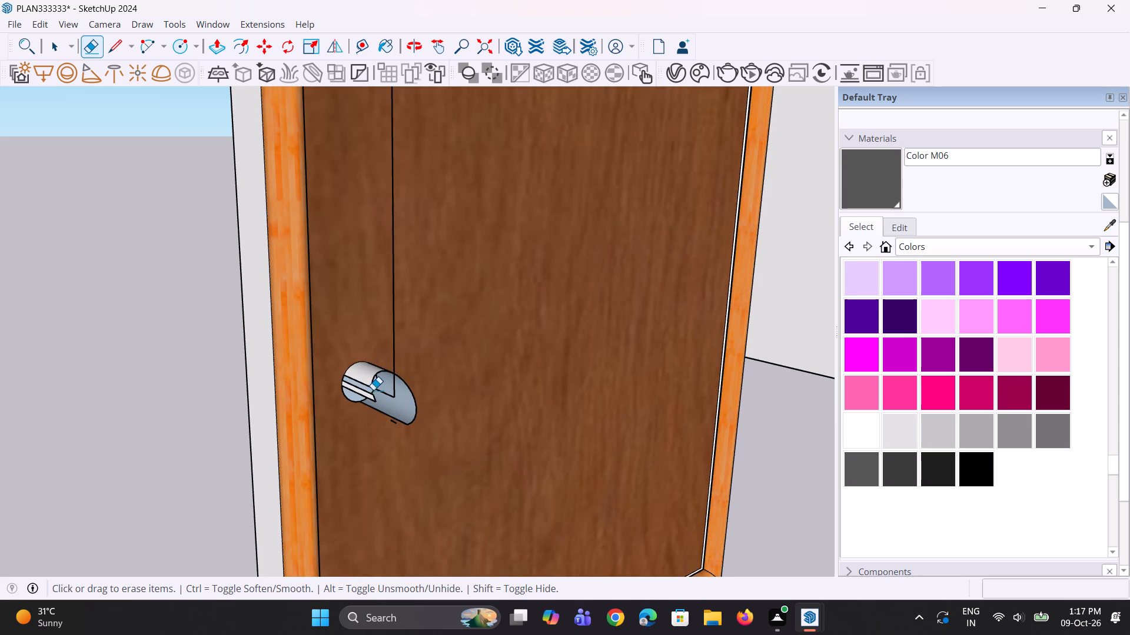
pyautogui.click(373, 400)
pyautogui.doubleClick(373, 388)
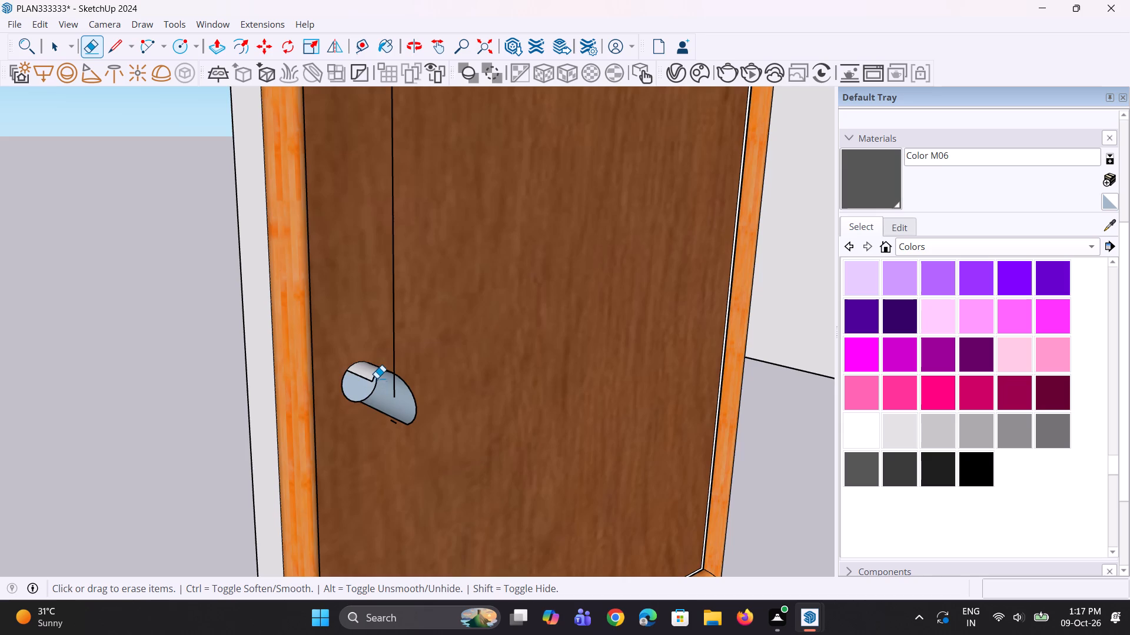
pyautogui.doubleClick(377, 378)
pyautogui.doubleClick(379, 373)
pyautogui.doubleClick(374, 381)
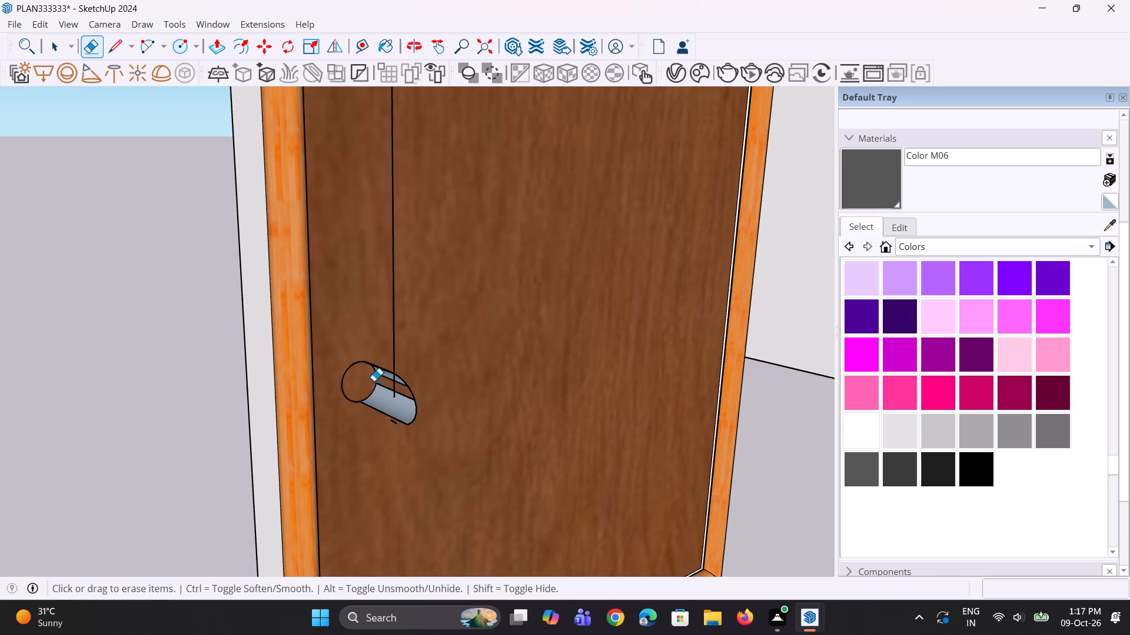
pyautogui.click(404, 380)
pyautogui.click(400, 380)
# Erase the remaining side facets and outer rim edges of the door handle's lower mounting stub.
pyautogui.moveTo(417, 380); pyautogui.dragTo(328, 377, button='middle')
pyautogui.click(346, 368)
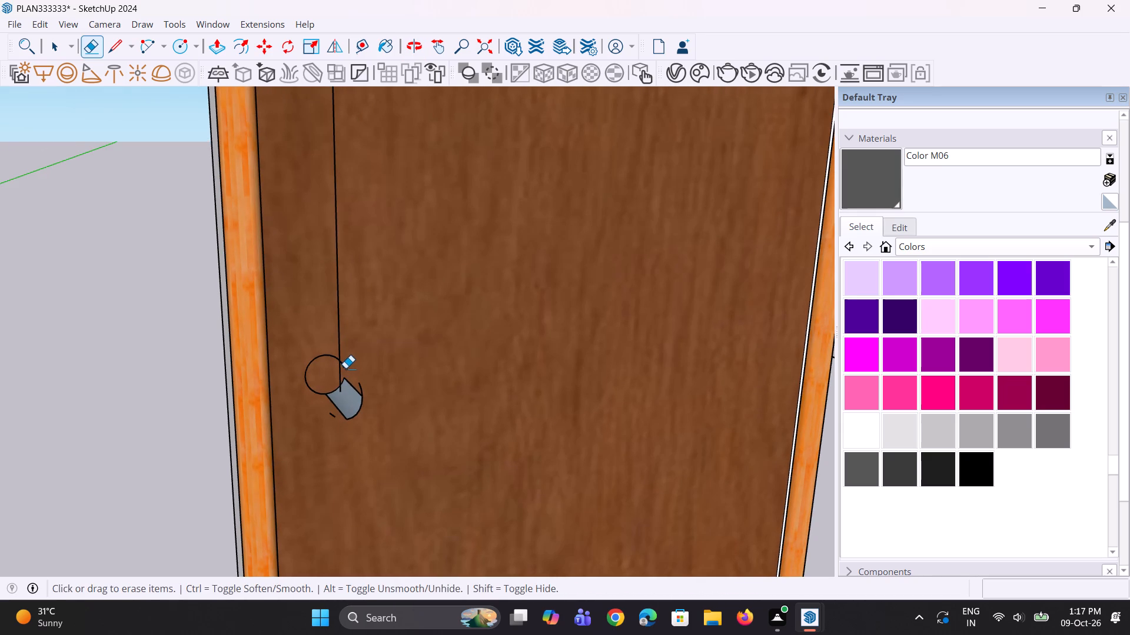
pyautogui.click(347, 369)
pyautogui.click(362, 392)
pyautogui.click(361, 395)
pyautogui.click(359, 399)
pyautogui.click(358, 405)
pyautogui.tripleClick(355, 412)
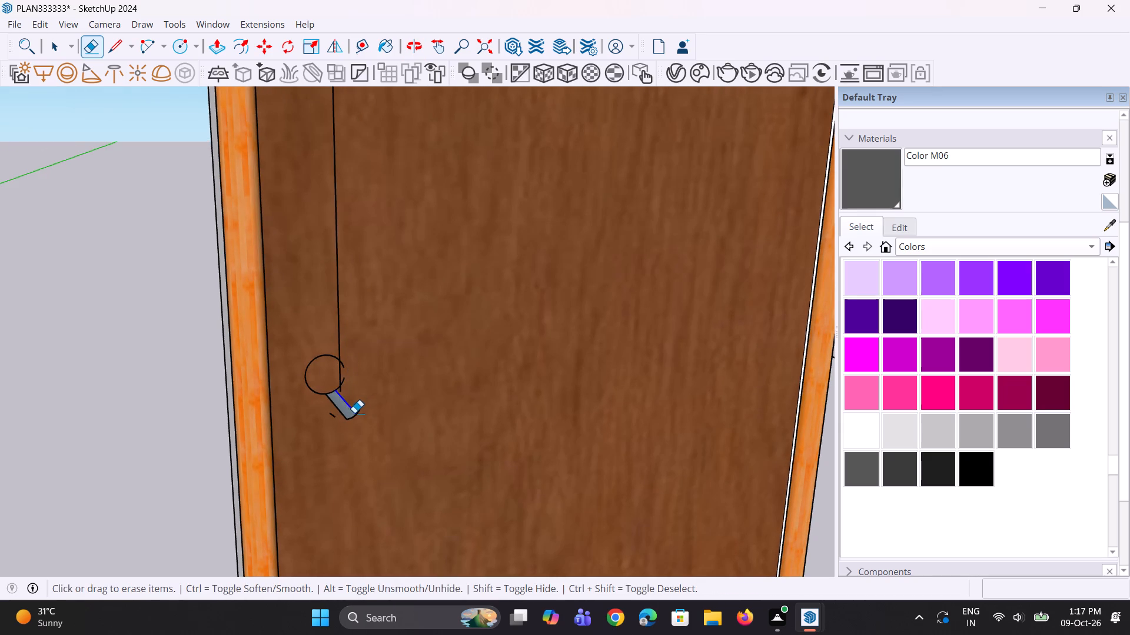
pyautogui.tripleClick(347, 423)
pyautogui.click(348, 419)
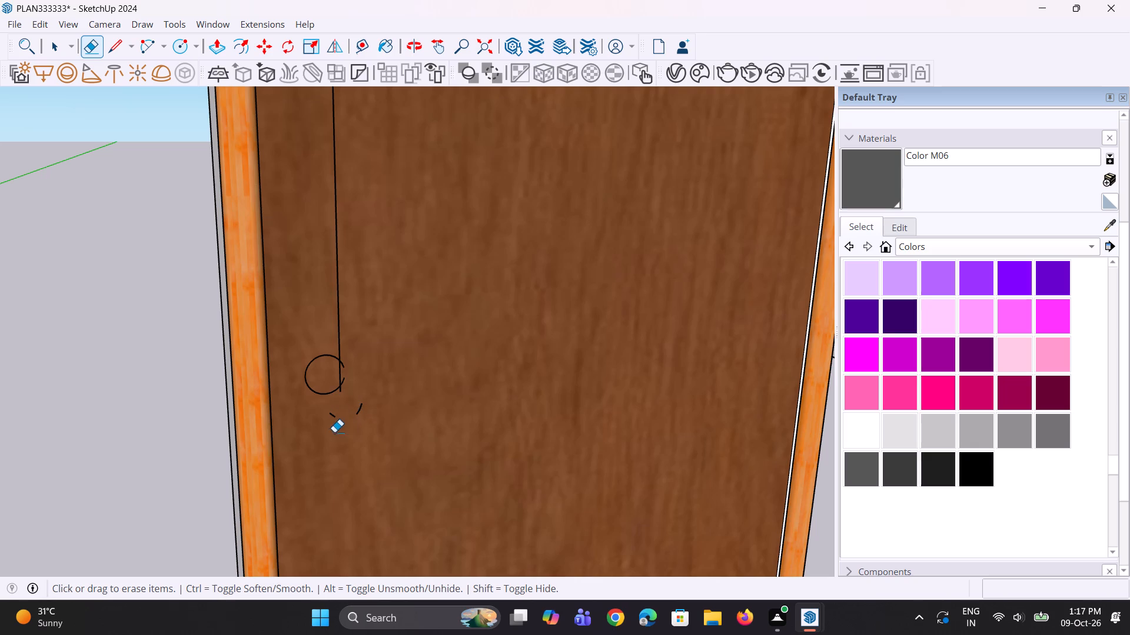
# Erase the loose rim fragments left below the lower stub's base circle on the door.
pyautogui.moveTo(334, 433); pyautogui.dragTo(358, 421, button='middle')
pyautogui.scroll(3, 351, 429)
pyautogui.click(338, 413)
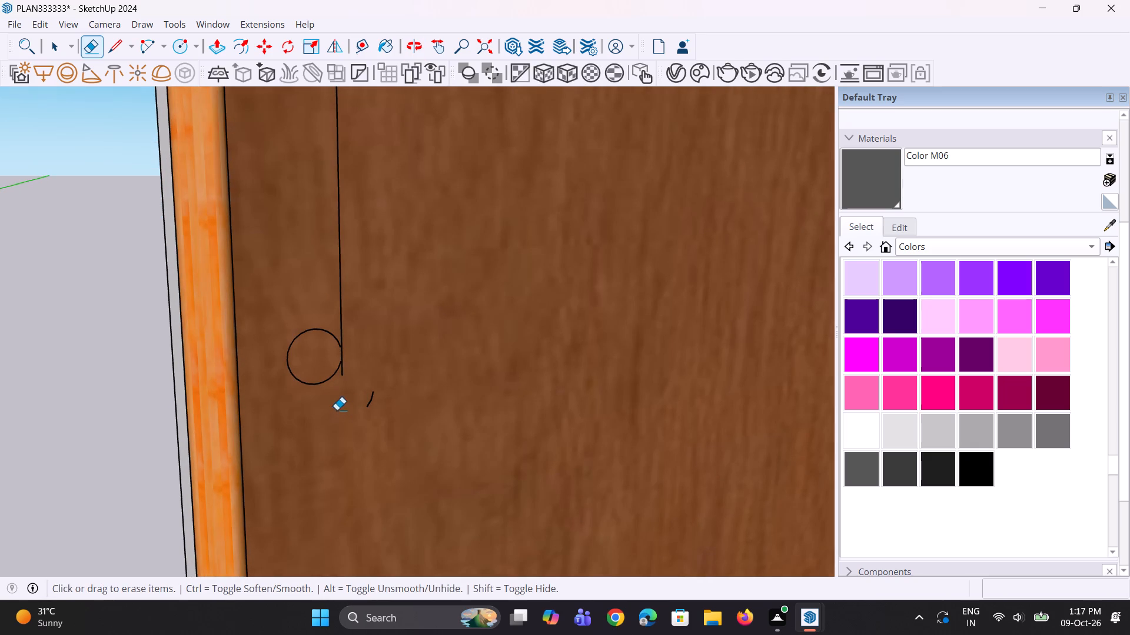
pyautogui.click(370, 401)
pyautogui.click(374, 400)
# Erase the bottom arc segments of the lower stub's base circle on the door panel.
pyautogui.moveTo(307, 420); pyautogui.dragTo(435, 405, button='middle')
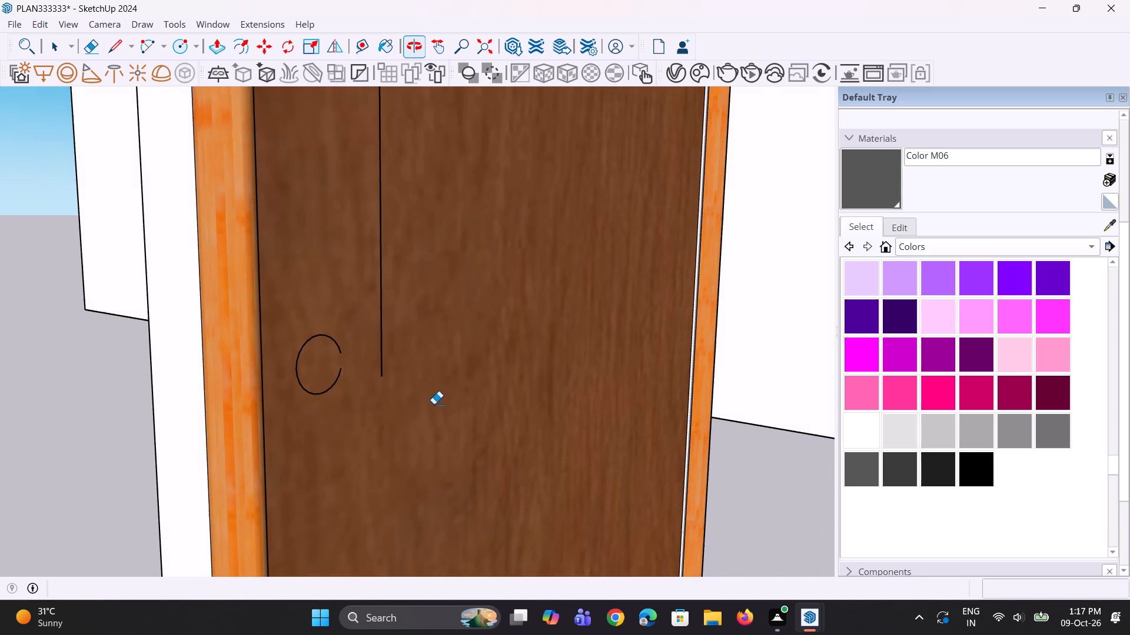
pyautogui.click(344, 387)
pyautogui.click(331, 390)
pyautogui.click(323, 395)
pyautogui.click(313, 395)
pyautogui.click(308, 392)
pyautogui.click(306, 386)
pyautogui.click(305, 382)
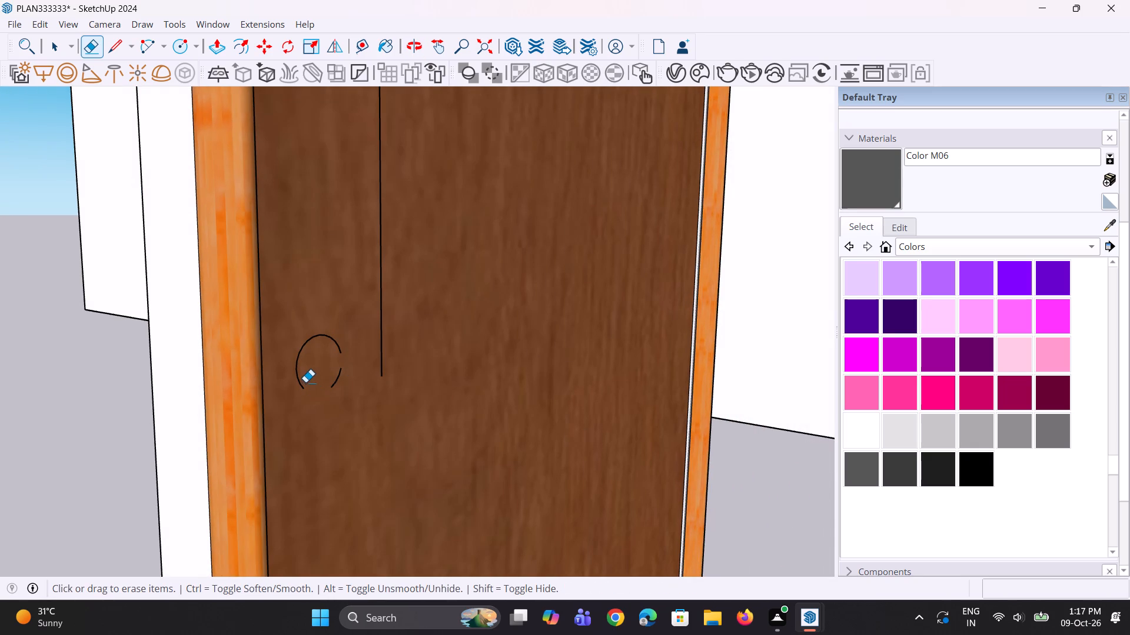
pyautogui.doubleClick(304, 375)
pyautogui.click(300, 384)
# Erase the left side and top arc segments of the lower stub's base circle.
pyautogui.scroll(-3, 455, 325)
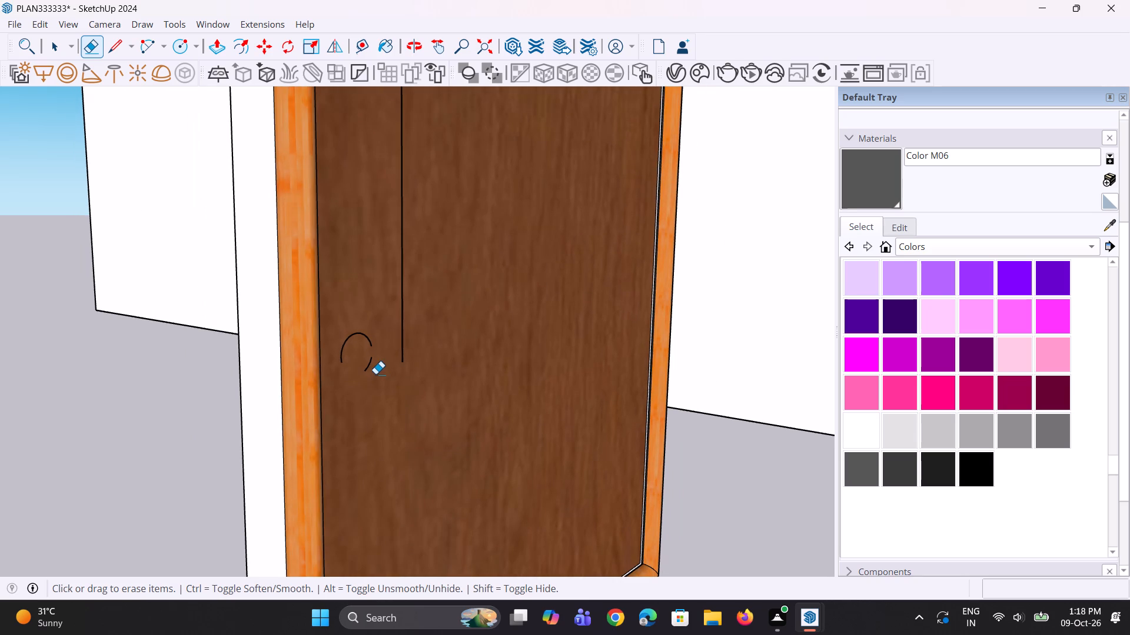
pyautogui.click(367, 365)
pyautogui.click(373, 366)
pyautogui.scroll(3, 338, 346)
pyautogui.moveTo(341, 364); pyautogui.dragTo(375, 335)
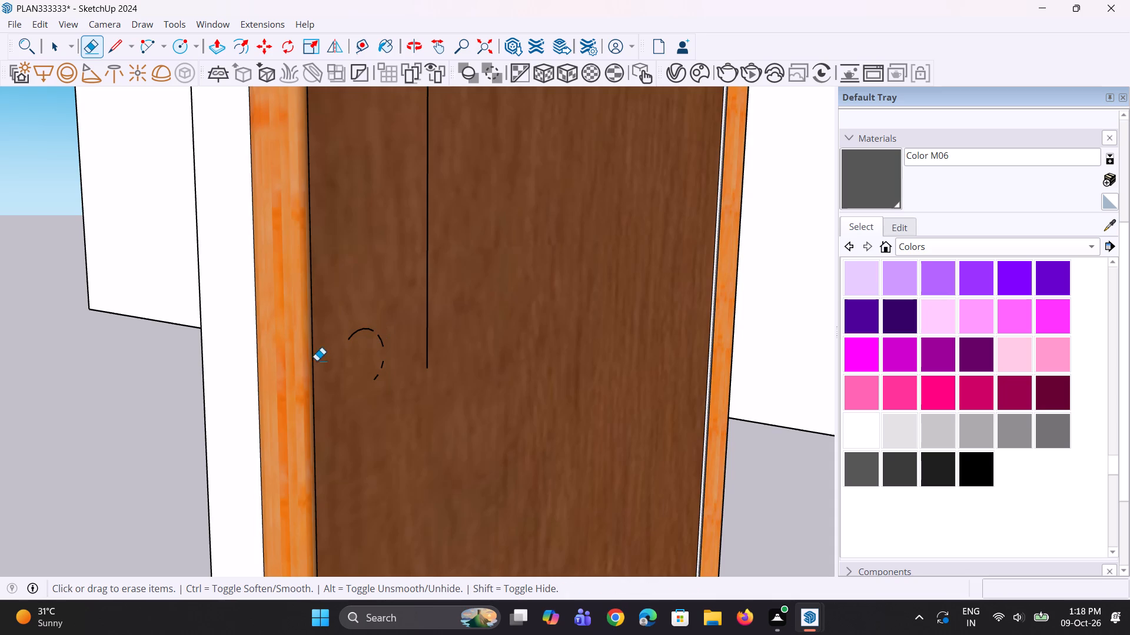
pyautogui.scroll(7, 354, 329)
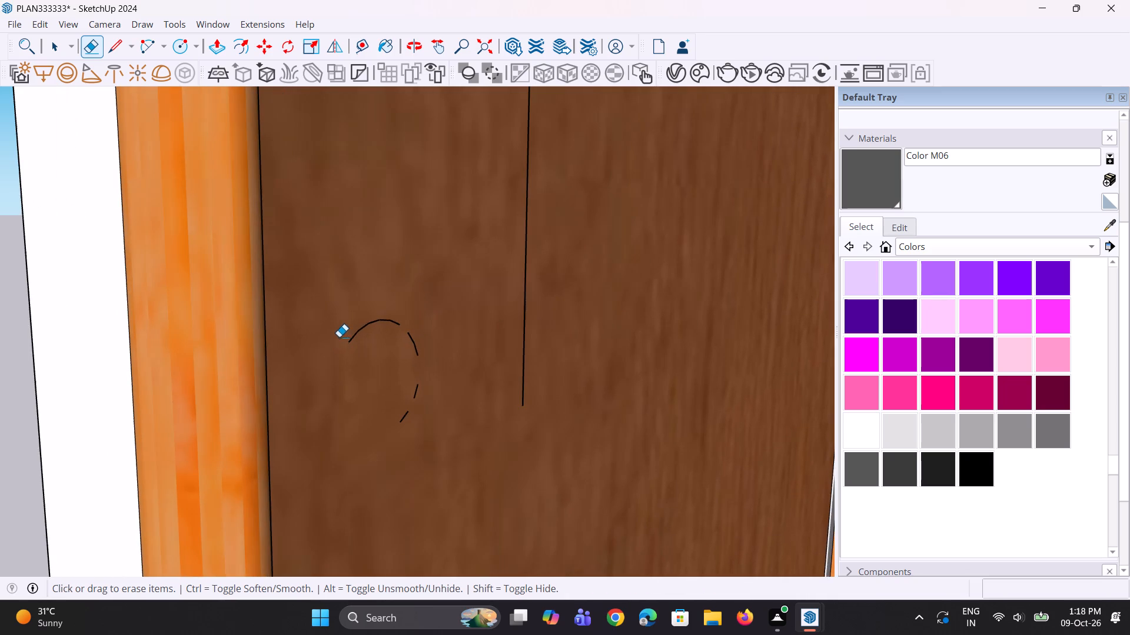
pyautogui.click(350, 339)
pyautogui.click(364, 332)
pyautogui.moveTo(365, 330); pyautogui.dragTo(373, 326)
pyautogui.click(374, 325)
pyautogui.moveTo(378, 323); pyautogui.dragTo(384, 320)
pyautogui.click(386, 319)
pyautogui.click(390, 319)
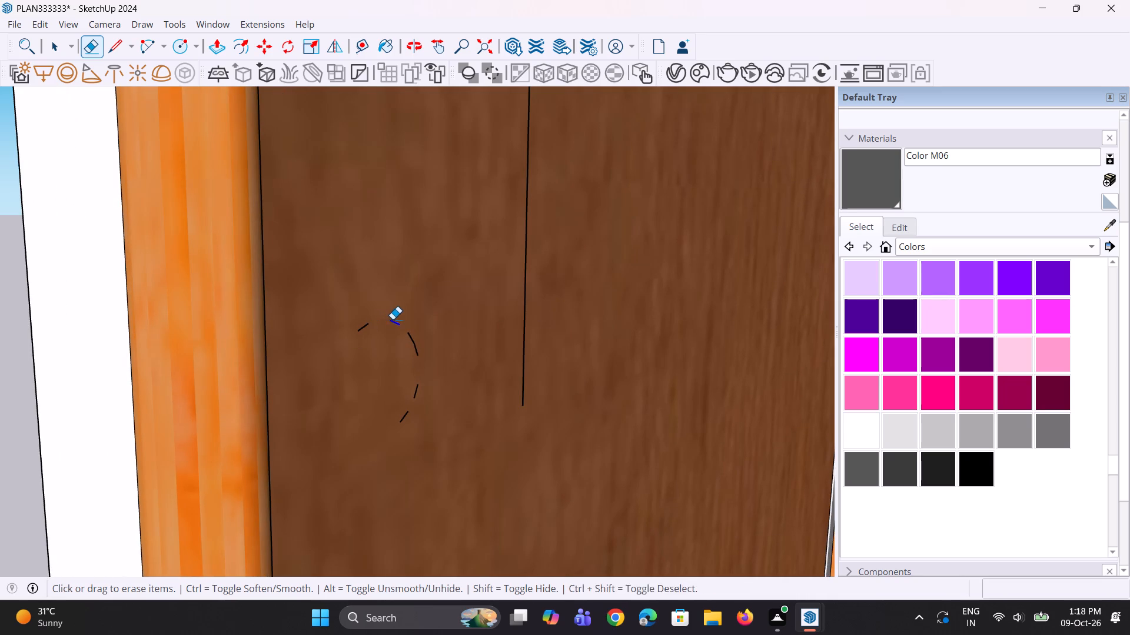
# Erase the right-side segments and last stray fragments of the lower stub's base circle, keeping the handle's path line.
pyautogui.moveTo(403, 322); pyautogui.dragTo(412, 340)
pyautogui.click(413, 341)
pyautogui.moveTo(414, 347); pyautogui.dragTo(417, 352)
pyautogui.moveTo(417, 357); pyautogui.dragTo(423, 397)
pyautogui.click(423, 399)
pyautogui.moveTo(417, 398); pyautogui.dragTo(412, 416)
pyautogui.click(412, 416)
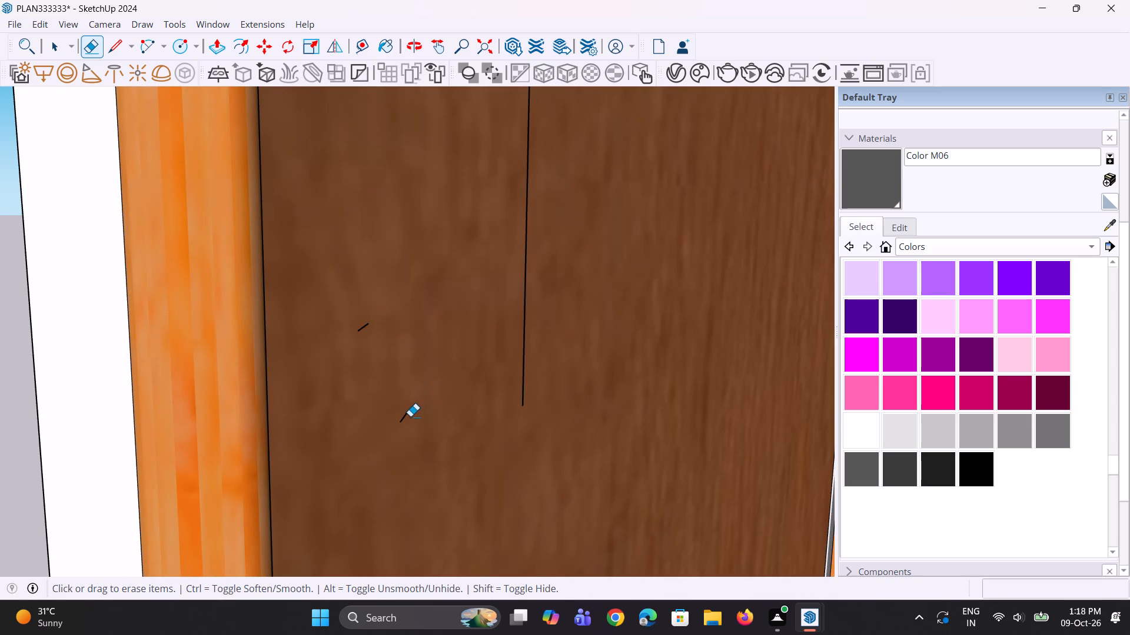
pyautogui.moveTo(409, 417); pyautogui.dragTo(403, 423)
pyautogui.click(403, 423)
pyautogui.click(365, 326)
pyautogui.click(358, 336)
pyautogui.click(366, 329)
# Draw a short return line along the green axis from the lower end of the vertical handle path toward the door panel.
pyautogui.scroll(-4, 410, 436)
pyautogui.moveTo(443, 451); pyautogui.dragTo(485, 433, button='middle')
pyautogui.press('l')
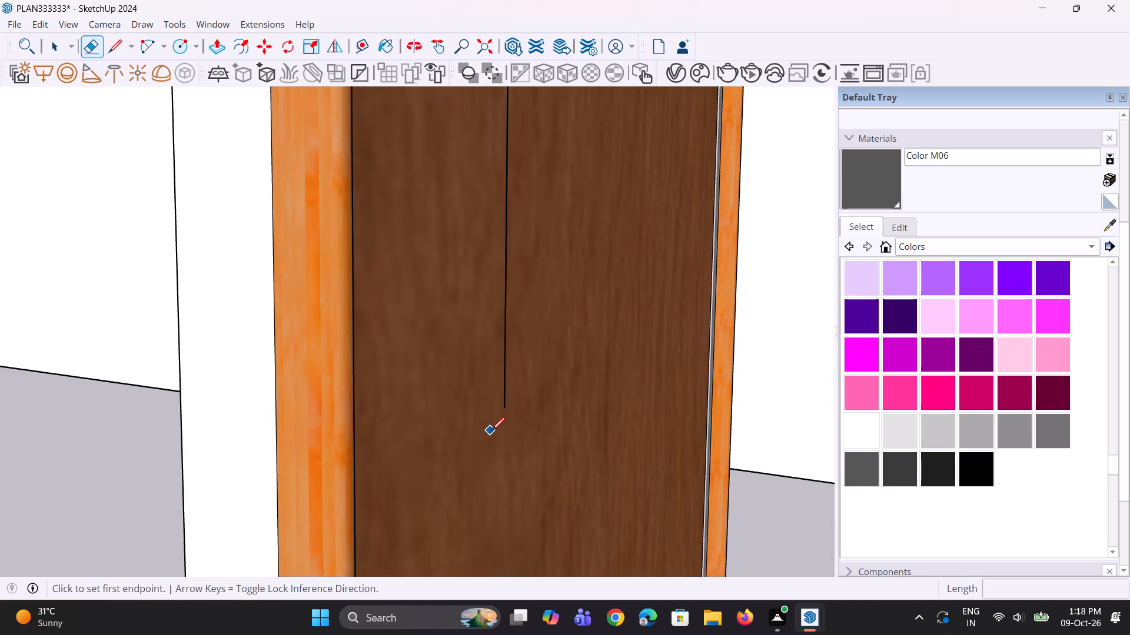
pyautogui.click(503, 409)
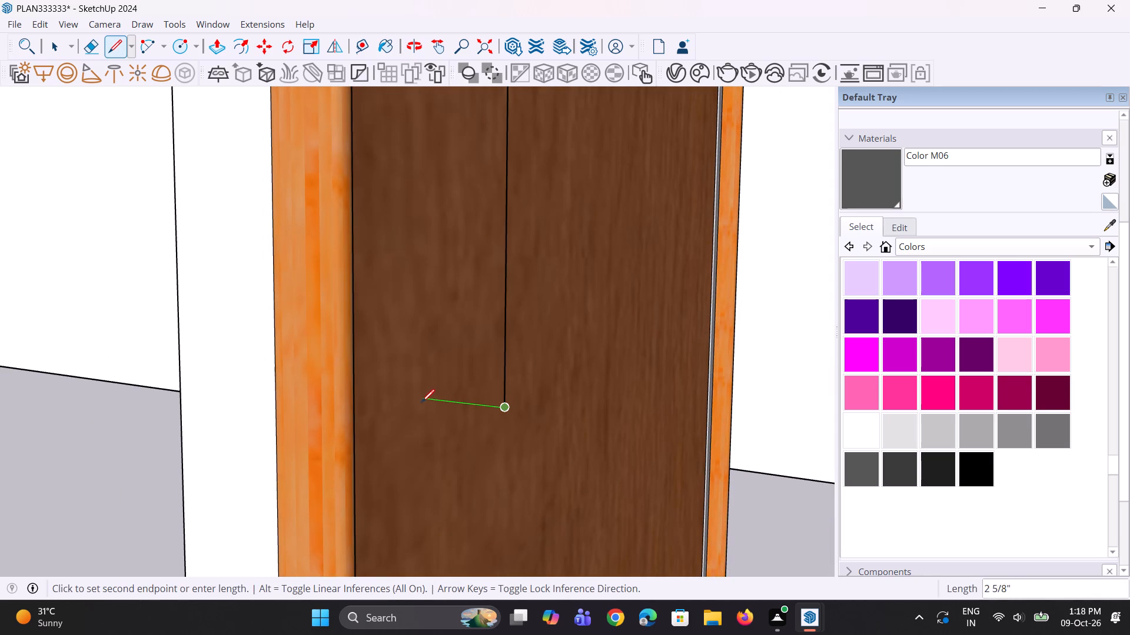
pyautogui.click(397, 401)
pyautogui.scroll(-8, 428, 473)
pyautogui.press('space')
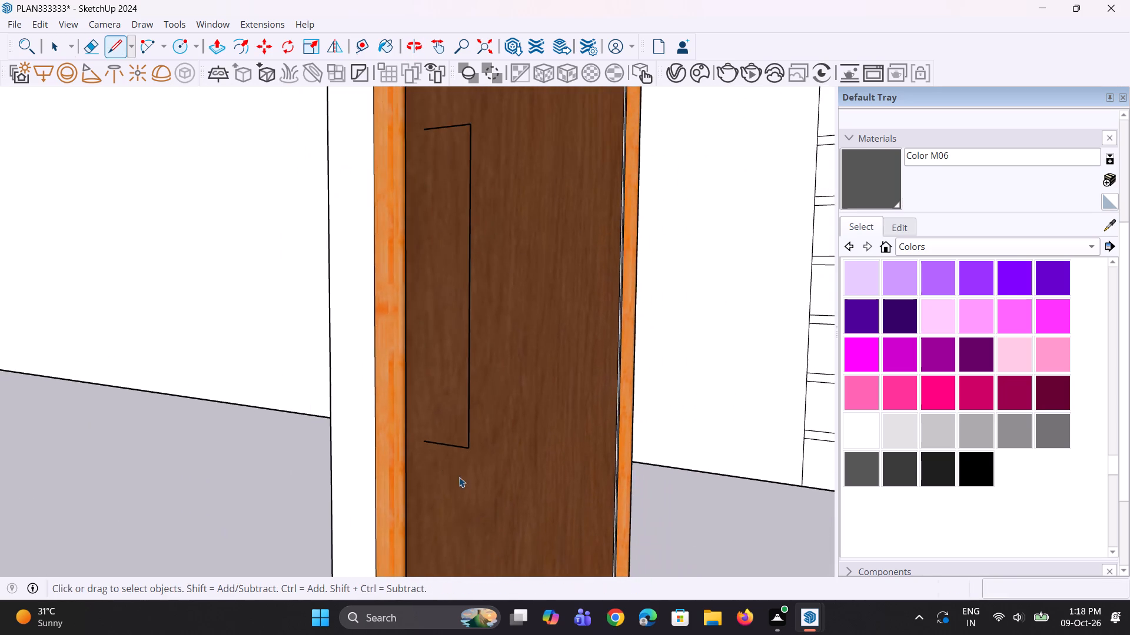
# Draw a small circle as the handle profile on the door face, centred on the end of the path's upper return line.
pyautogui.scroll(-7, 506, 459)
pyautogui.moveTo(484, 458); pyautogui.dragTo(338, 459, button='middle')
pyautogui.scroll(2, 339, 350)
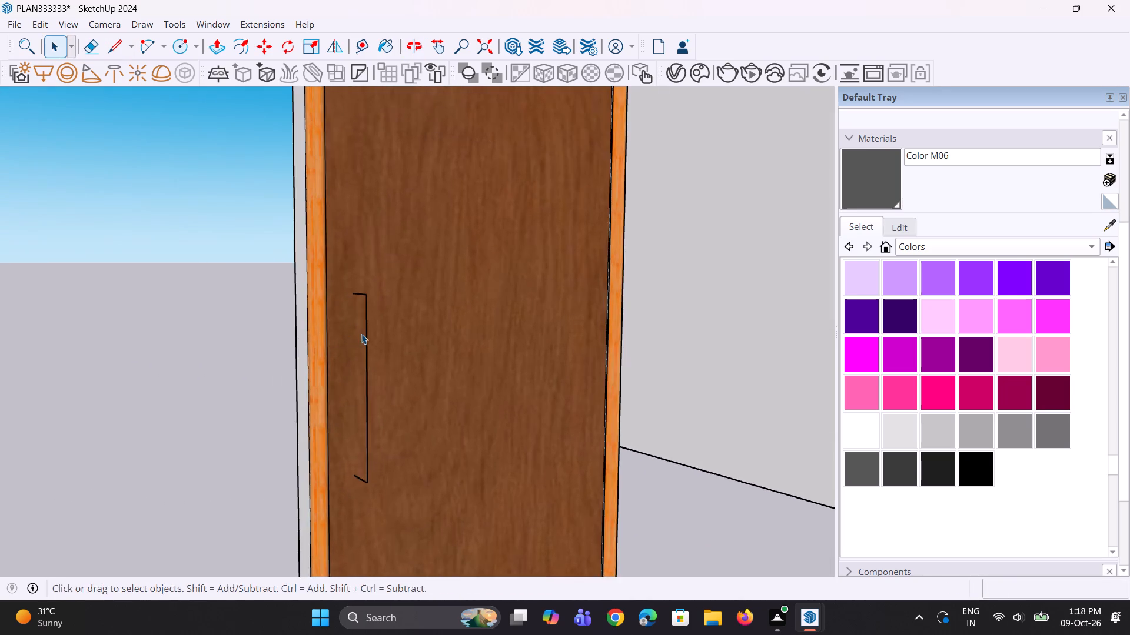
pyautogui.scroll(1, 361, 334)
pyautogui.moveTo(362, 339); pyautogui.dragTo(315, 362, button='middle')
pyautogui.scroll(3, 318, 349)
pyautogui.press('c')
pyautogui.scroll(6, 374, 285)
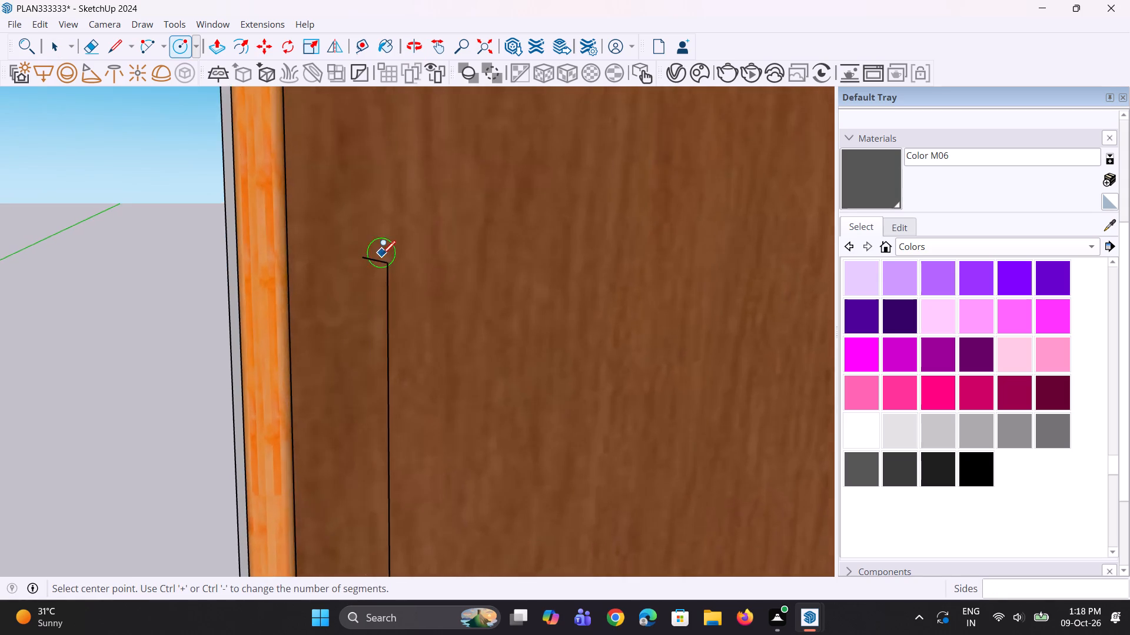
pyautogui.scroll(2, 382, 253)
pyautogui.click(355, 261)
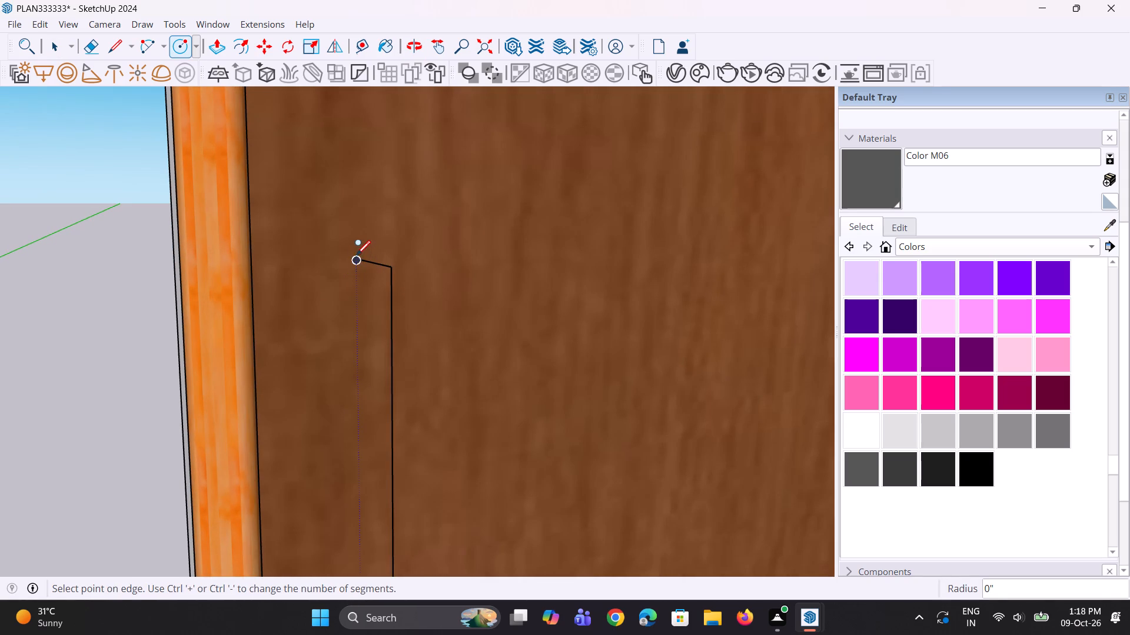
pyautogui.click(358, 252)
pyautogui.moveTo(361, 291); pyautogui.dragTo(367, 316, button='middle')
pyautogui.press('space')
pyautogui.press('space')
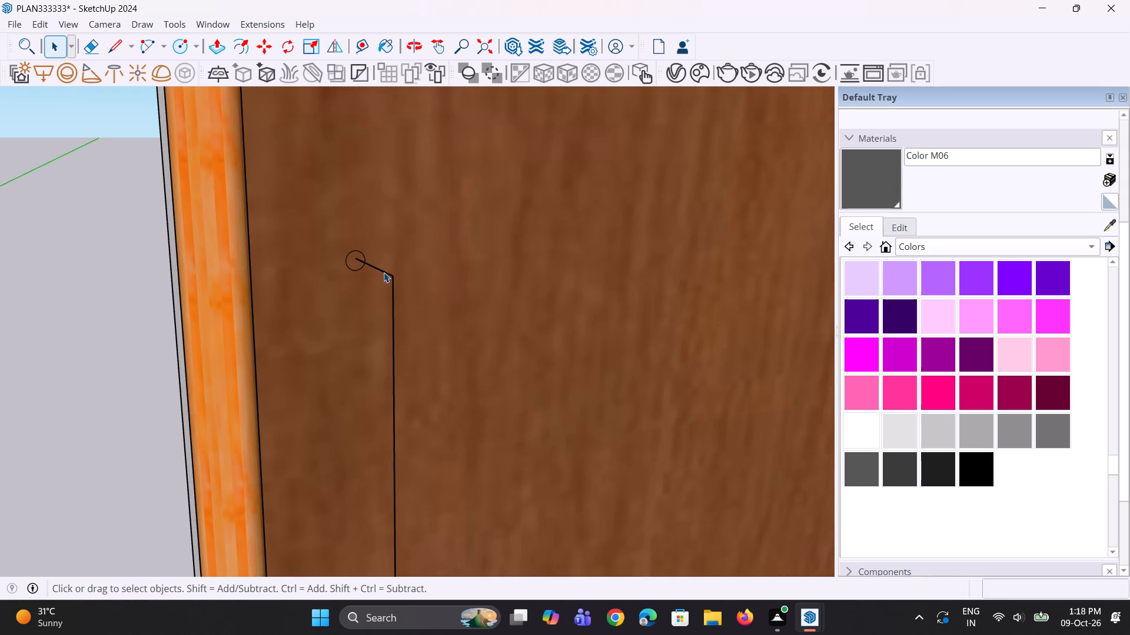
# Extrude the small circle with Follow Me along the upper return, vertical line and lower return to form the door handle.
pyautogui.click(384, 271)
pyautogui.click(391, 308)
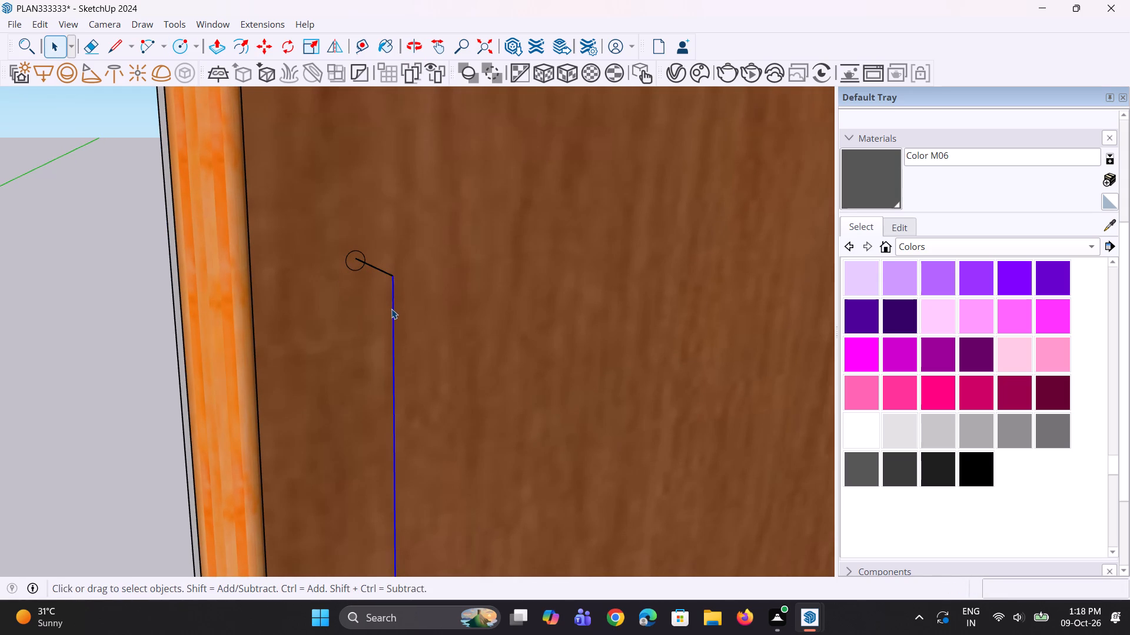
pyautogui.keyDown('ctrl'); pyautogui.click(388, 276); pyautogui.keyUp('ctrl')
pyautogui.scroll(-10, 388, 258)
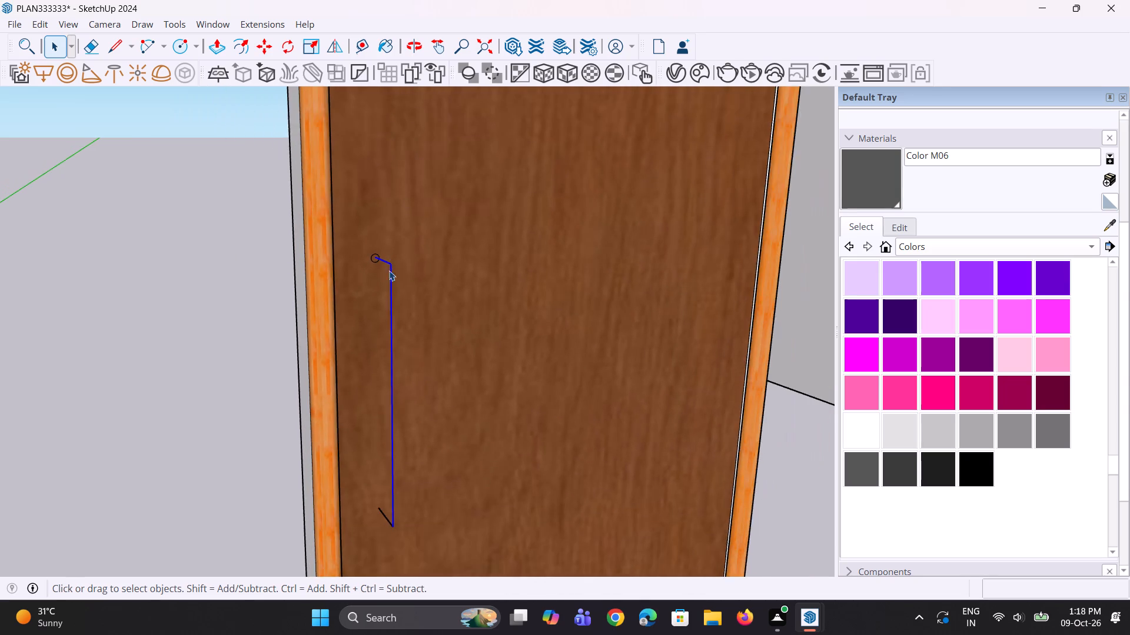
pyautogui.scroll(7, 384, 517)
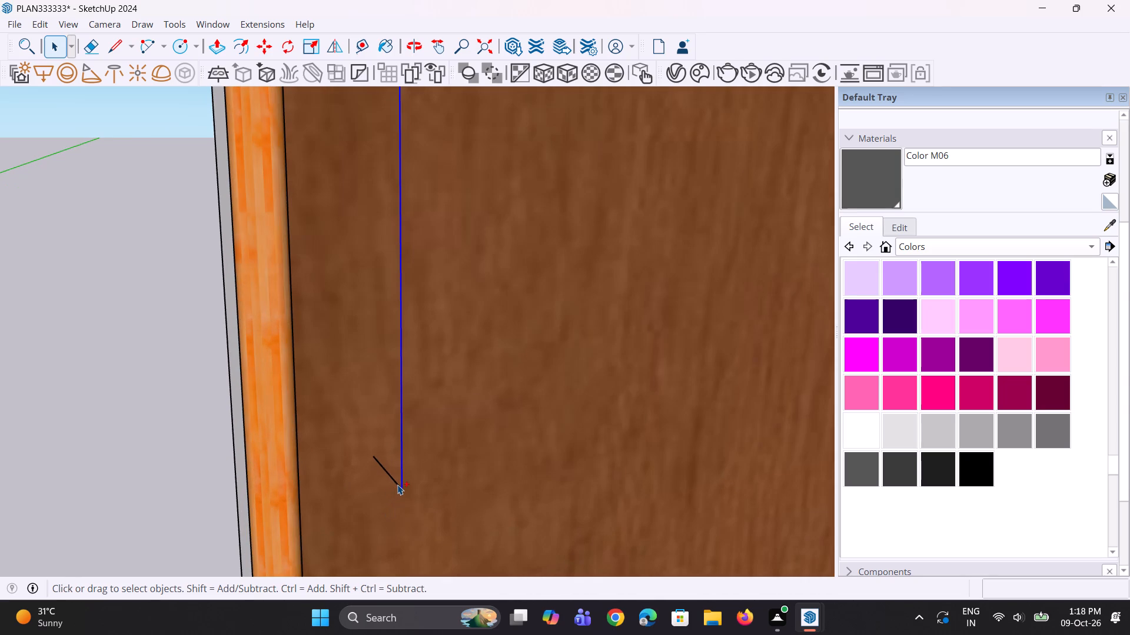
pyautogui.keyDown('ctrl'); pyautogui.click(397, 484); pyautogui.keyUp('ctrl')
pyautogui.click(26, 50)
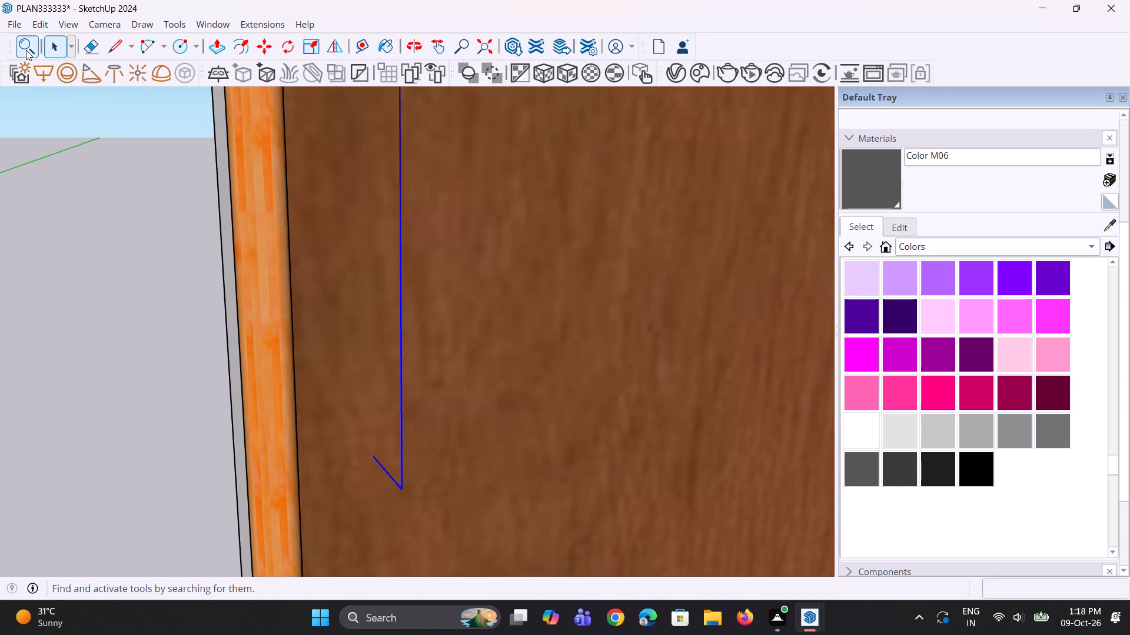
pyautogui.press('f')
pyautogui.press('o')
pyautogui.press('l')
pyautogui.press('l')
pyautogui.click(112, 208)
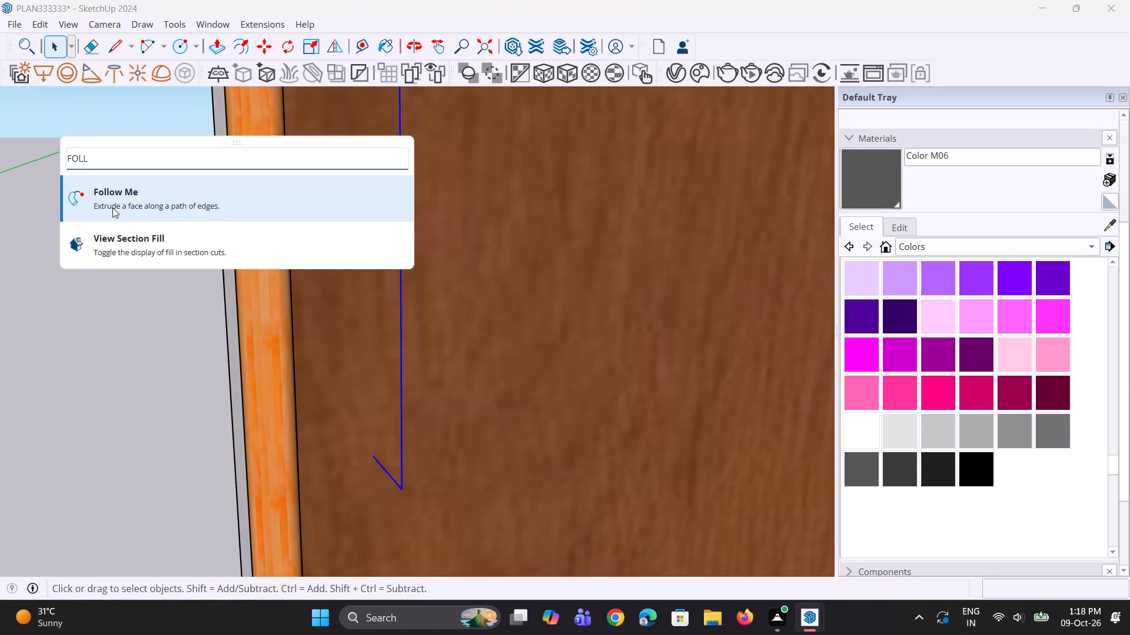
pyautogui.scroll(-9, 319, 343)
pyautogui.scroll(3, 362, 217)
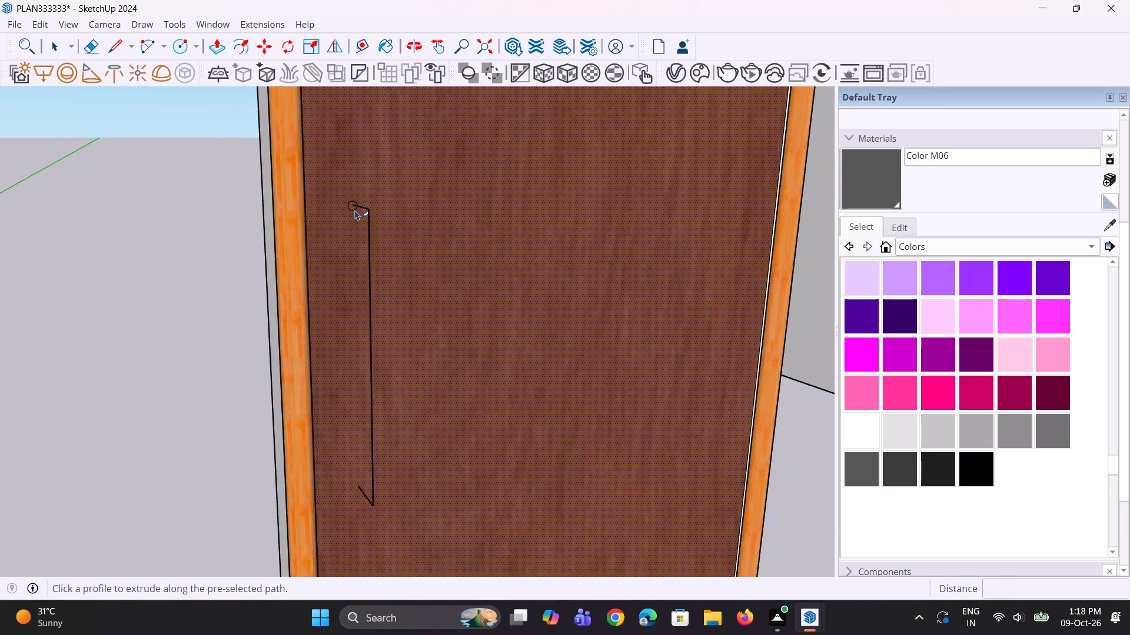
pyautogui.scroll(5, 355, 210)
pyautogui.click(354, 209)
pyautogui.scroll(-8, 370, 265)
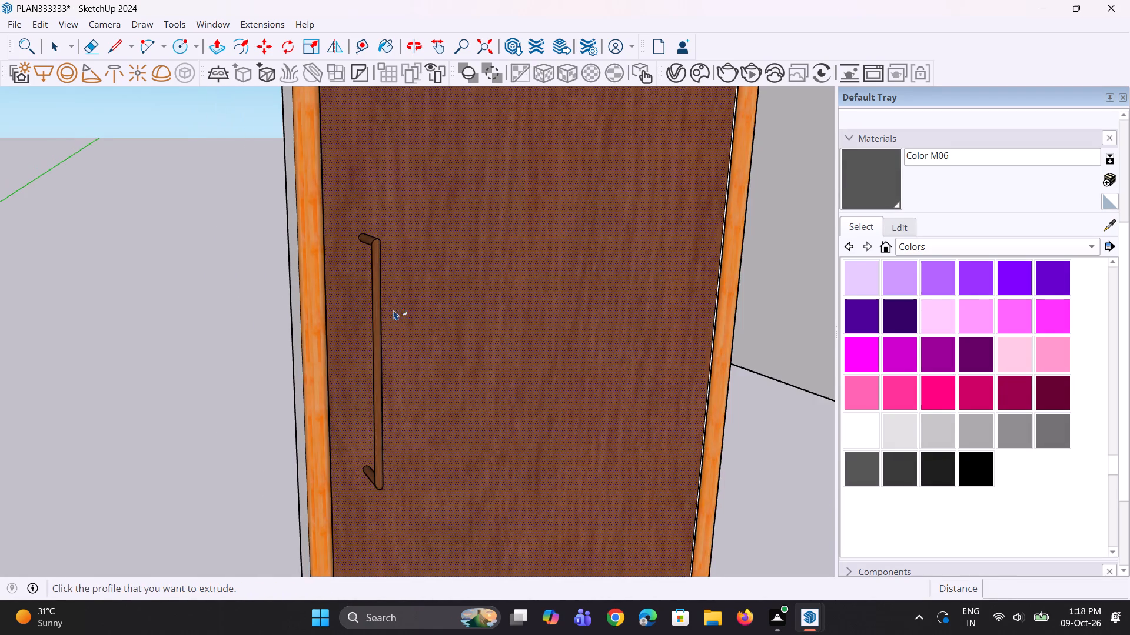
pyautogui.moveTo(420, 374); pyautogui.dragTo(335, 390, button='middle')
pyautogui.press('space')
pyautogui.press('space')
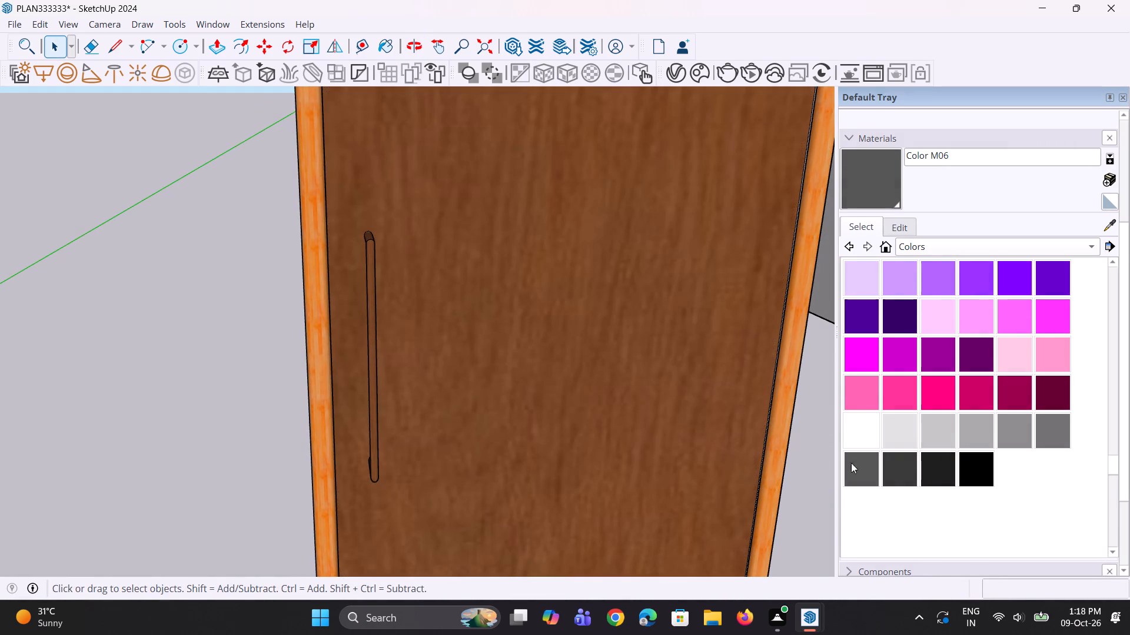
# Paint the new door handle's vertical bar and both mounting stubs with Color M08.
pyautogui.click(932, 471)
pyautogui.scroll(2, 417, 417)
pyautogui.click(363, 396)
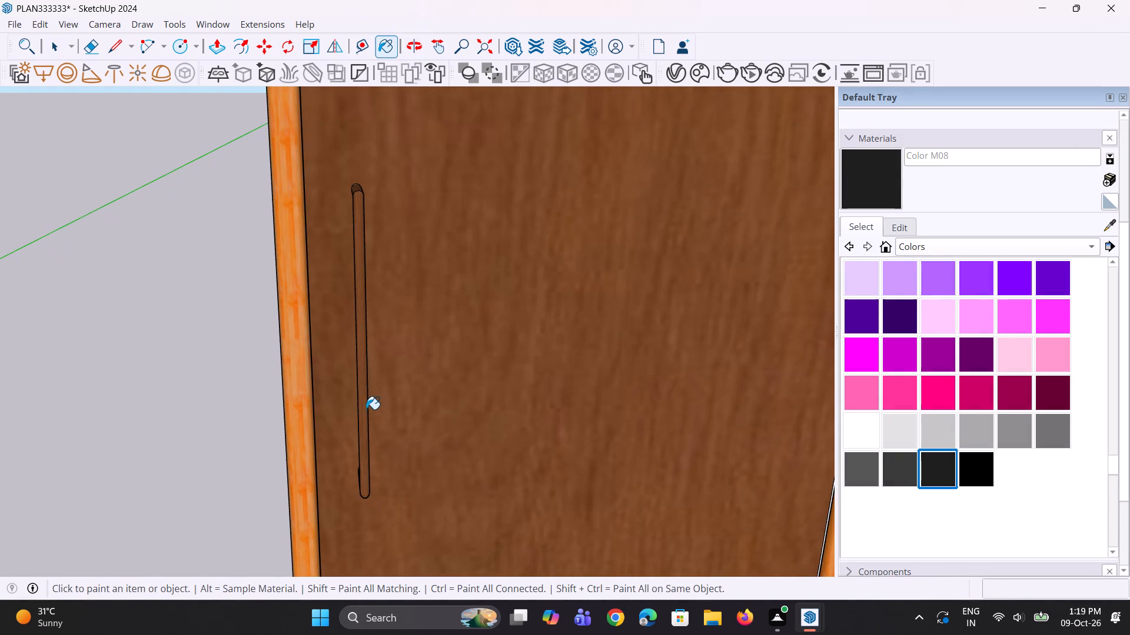
pyautogui.moveTo(363, 440); pyautogui.dragTo(507, 427, button='middle')
pyautogui.scroll(2, 371, 213)
pyautogui.click(367, 190)
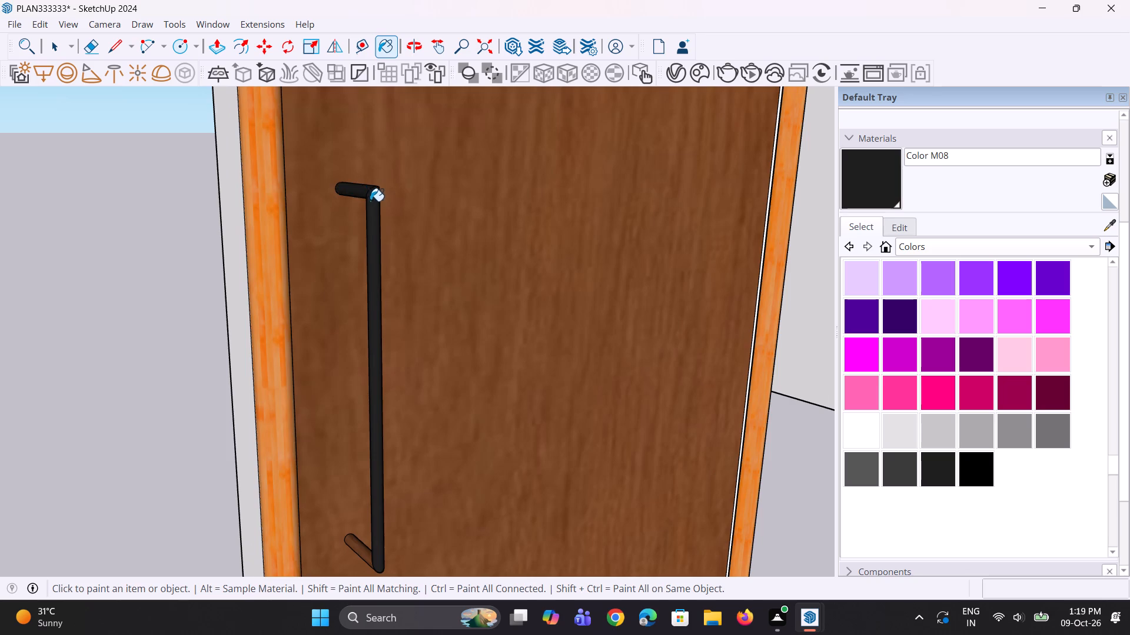
pyautogui.scroll(-4, 371, 209)
pyautogui.moveTo(391, 287); pyautogui.dragTo(192, 335, button='middle')
pyautogui.scroll(3, 354, 220)
pyautogui.moveTo(407, 405); pyautogui.dragTo(306, 389, button='middle')
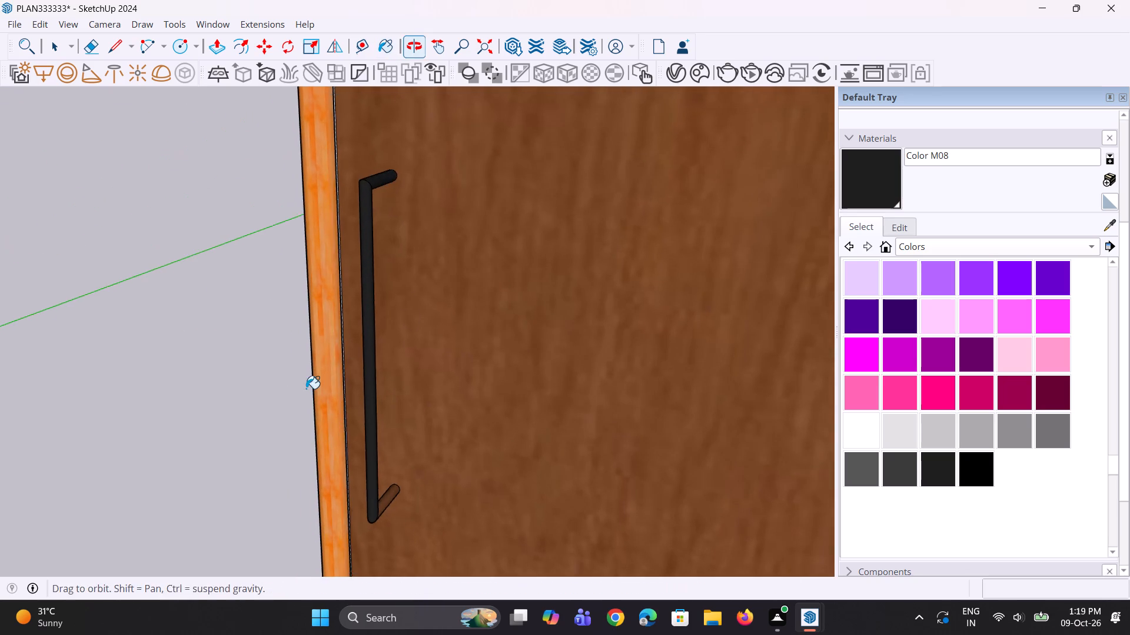
pyautogui.scroll(2, 383, 510)
pyautogui.click(384, 507)
pyautogui.scroll(-4, 438, 491)
pyautogui.moveTo(339, 502); pyautogui.dragTo(560, 399, button='middle')
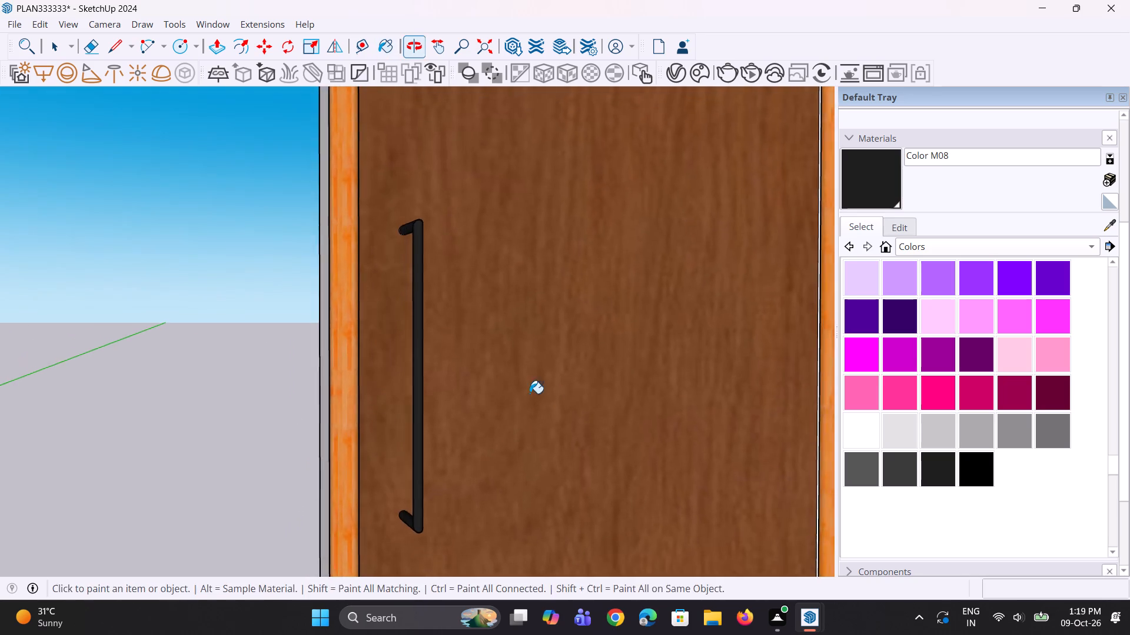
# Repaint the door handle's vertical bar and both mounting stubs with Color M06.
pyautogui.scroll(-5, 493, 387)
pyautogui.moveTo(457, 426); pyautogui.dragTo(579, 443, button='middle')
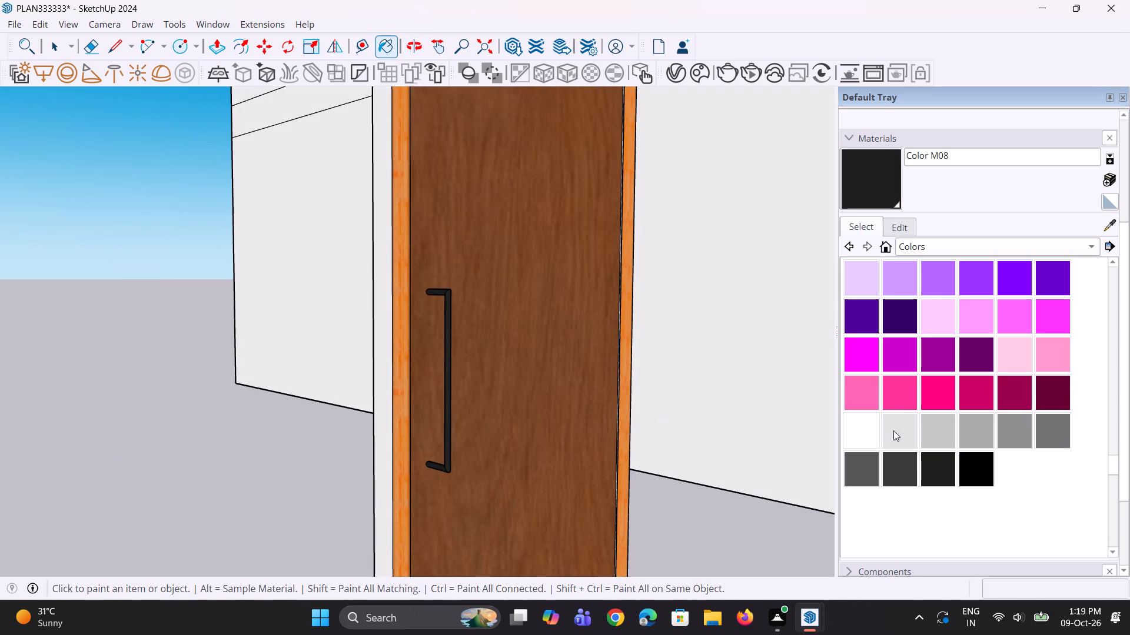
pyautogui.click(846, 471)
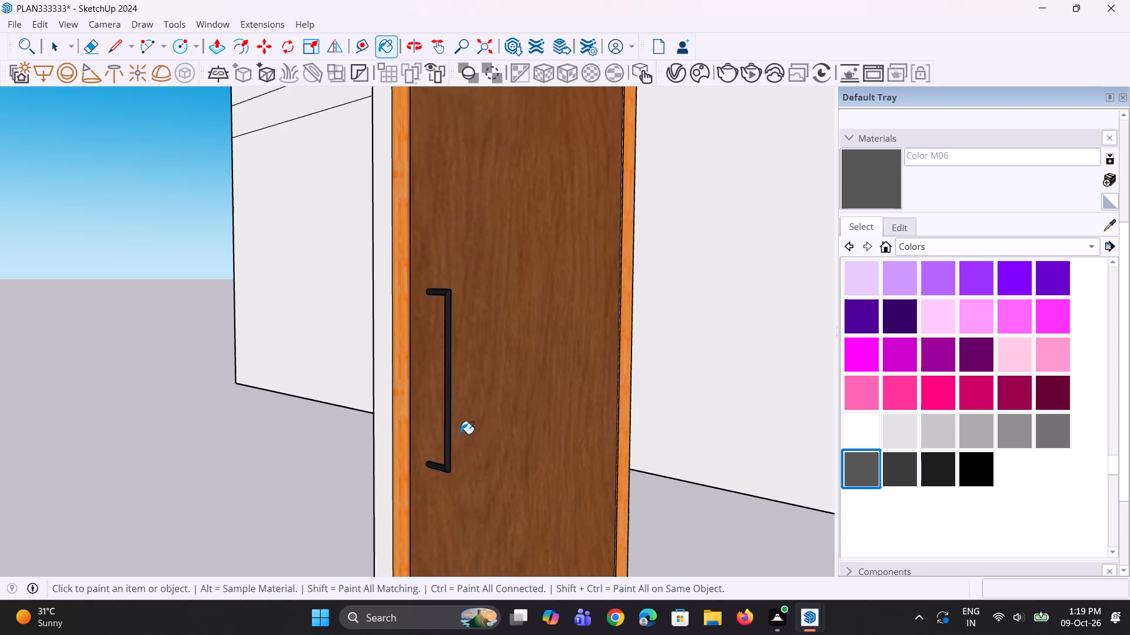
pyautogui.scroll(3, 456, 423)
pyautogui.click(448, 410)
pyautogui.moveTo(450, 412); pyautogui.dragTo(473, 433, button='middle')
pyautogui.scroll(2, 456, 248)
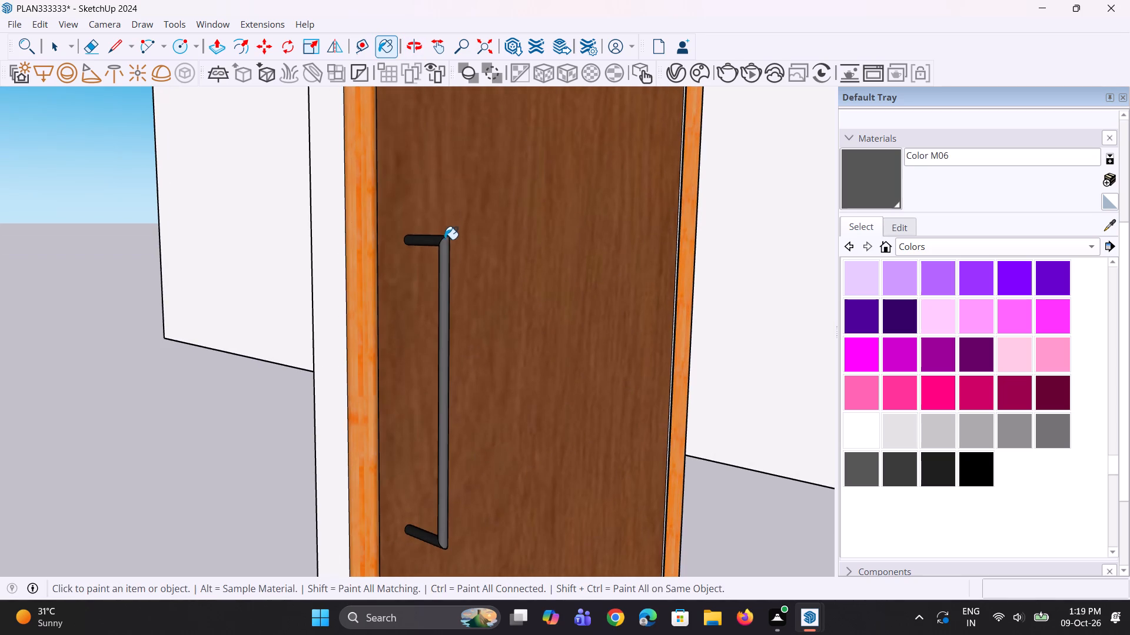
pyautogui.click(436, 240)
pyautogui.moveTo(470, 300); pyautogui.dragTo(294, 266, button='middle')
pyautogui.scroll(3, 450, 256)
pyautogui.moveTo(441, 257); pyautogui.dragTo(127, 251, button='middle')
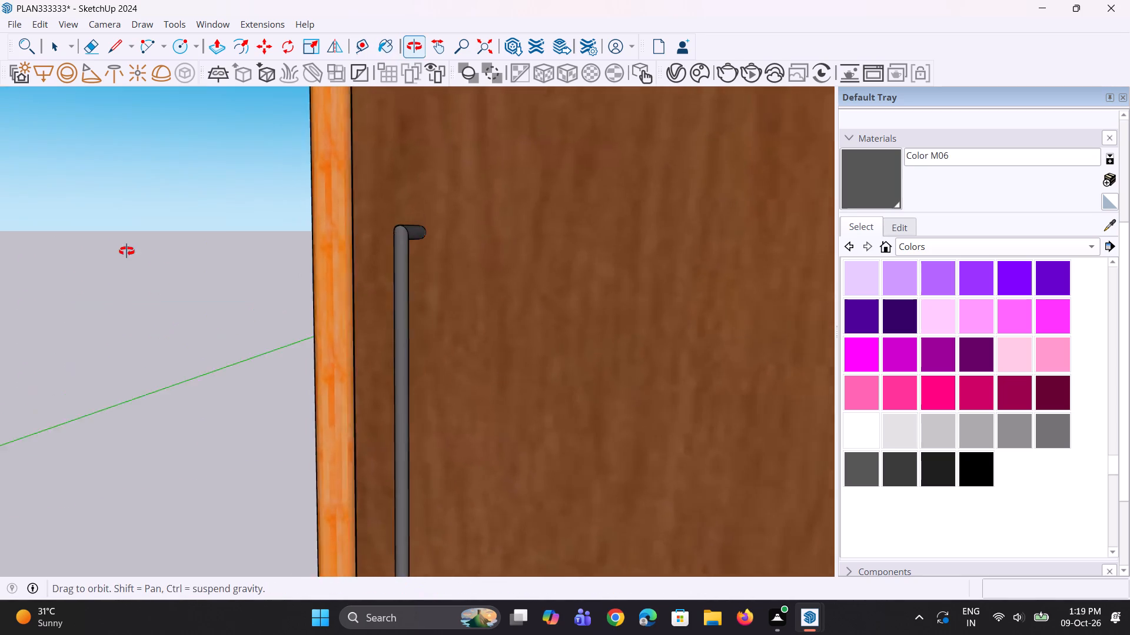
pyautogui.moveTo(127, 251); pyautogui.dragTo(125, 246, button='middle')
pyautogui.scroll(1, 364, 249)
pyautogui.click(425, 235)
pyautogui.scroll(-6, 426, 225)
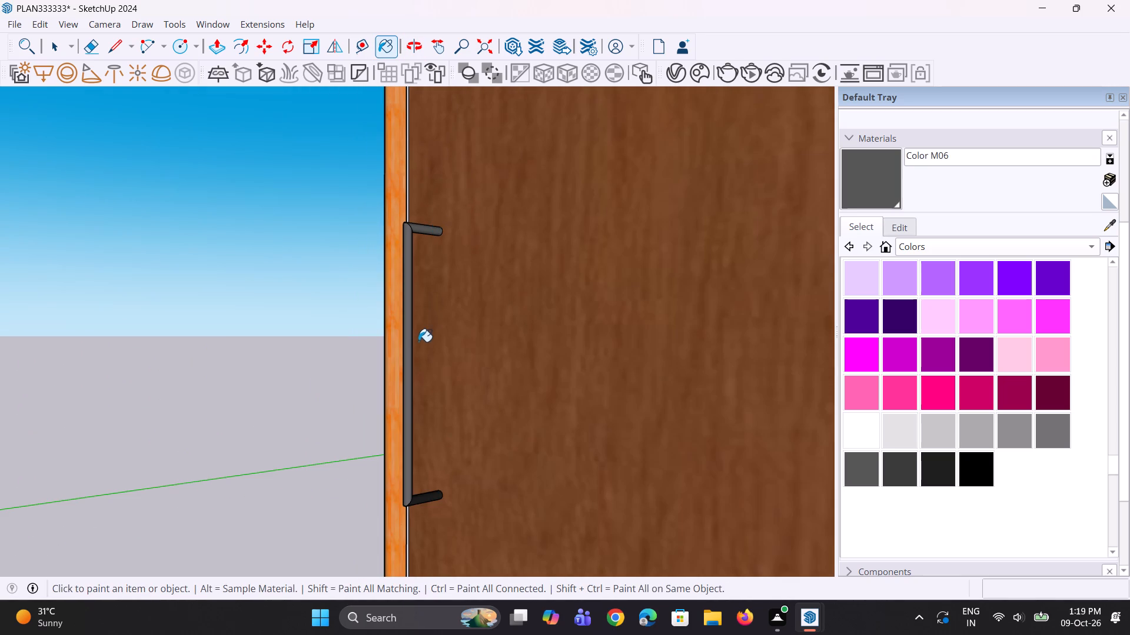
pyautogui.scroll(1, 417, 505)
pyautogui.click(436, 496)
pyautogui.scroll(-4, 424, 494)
# Undo the handle painting, its Follow Me extrusion and the circle profile, back to the bare handle path.
pyautogui.moveTo(324, 527); pyautogui.dragTo(331, 527, button='middle')
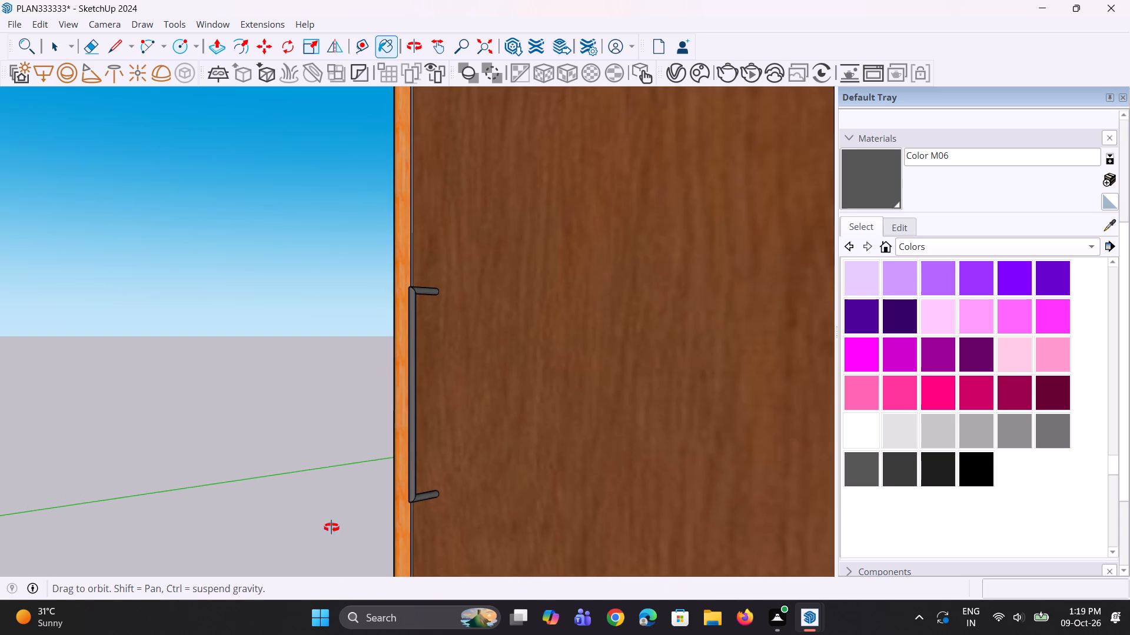
pyautogui.moveTo(331, 527); pyautogui.dragTo(900, 497, button='middle')
pyautogui.scroll(2, 441, 470)
pyautogui.moveTo(428, 463); pyautogui.dragTo(418, 494, button='middle')
pyautogui.scroll(3, 415, 497)
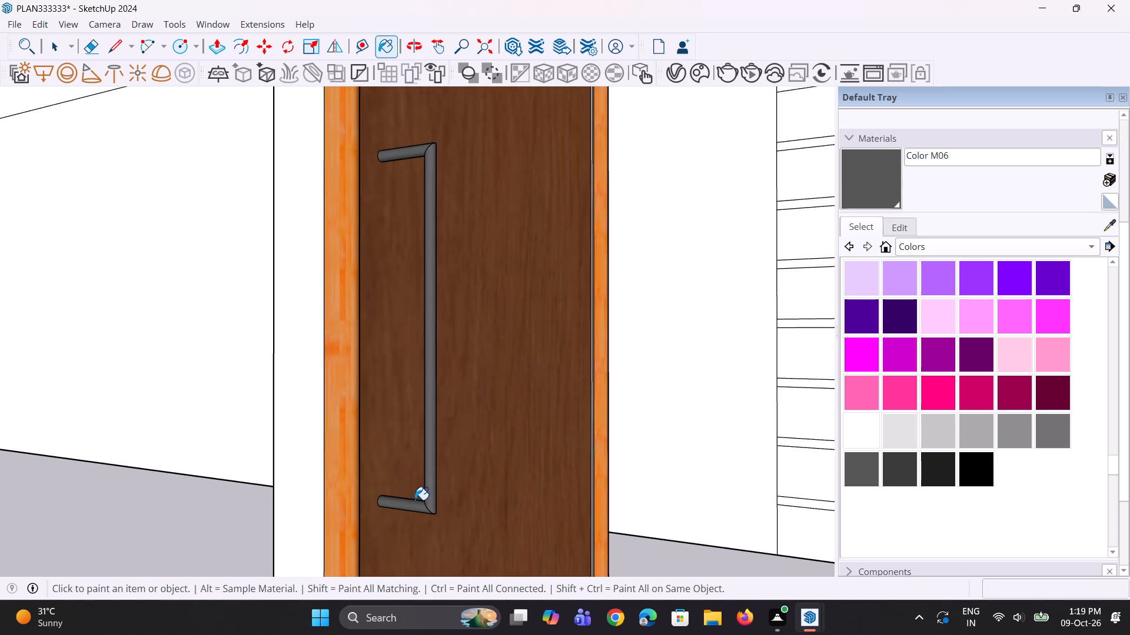
pyautogui.moveTo(415, 504); pyautogui.dragTo(346, 507, button='middle')
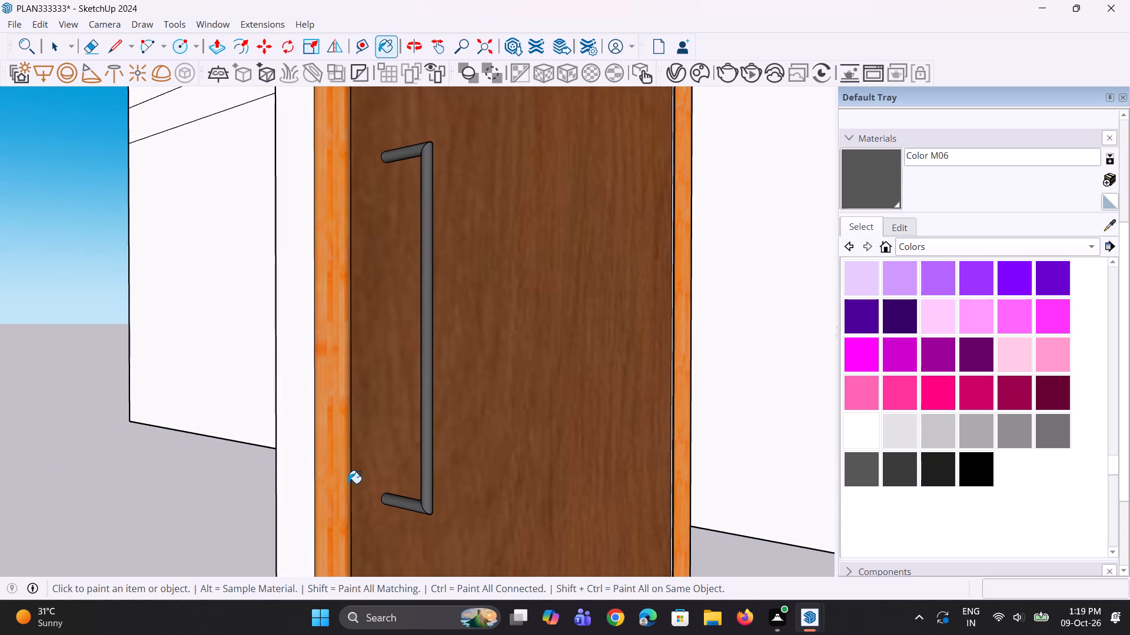
pyautogui.hotkey('ctrl', 'z')
pyautogui.hotkey('ctrl', 'z')
pyautogui.hotkey('ctrl', 'z')
pyautogui.hotkey('ctrl', 'z')
pyautogui.hotkey('ctrl', 'z')
pyautogui.hotkey('ctrl', 'z')
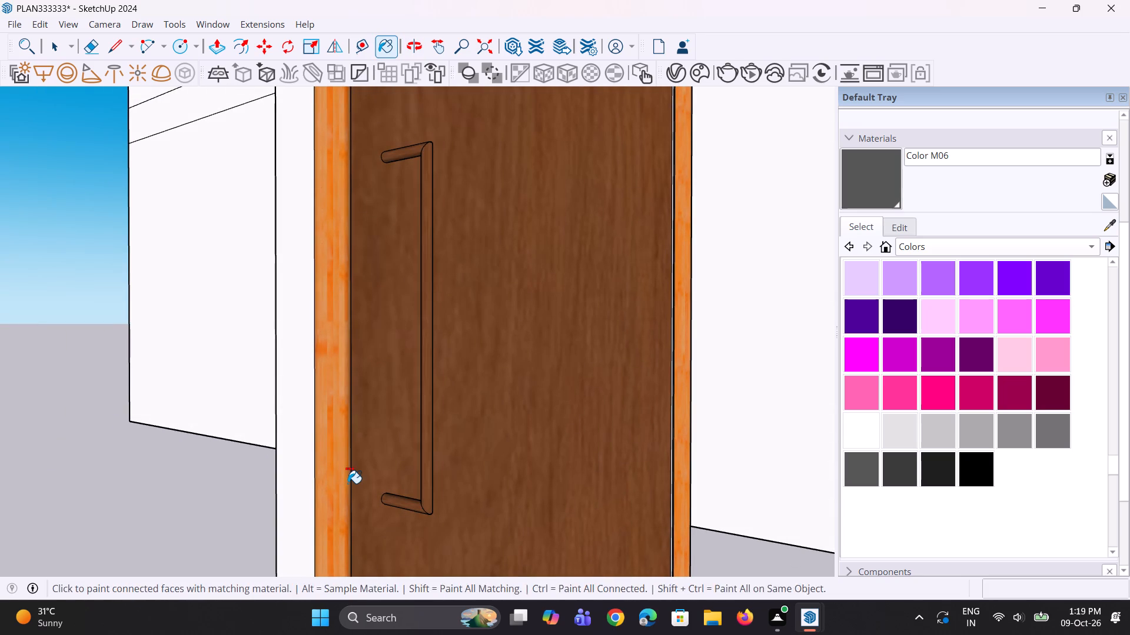
pyautogui.hotkey('ctrl', 'z')
pyautogui.hotkey('ctrl', 'z')
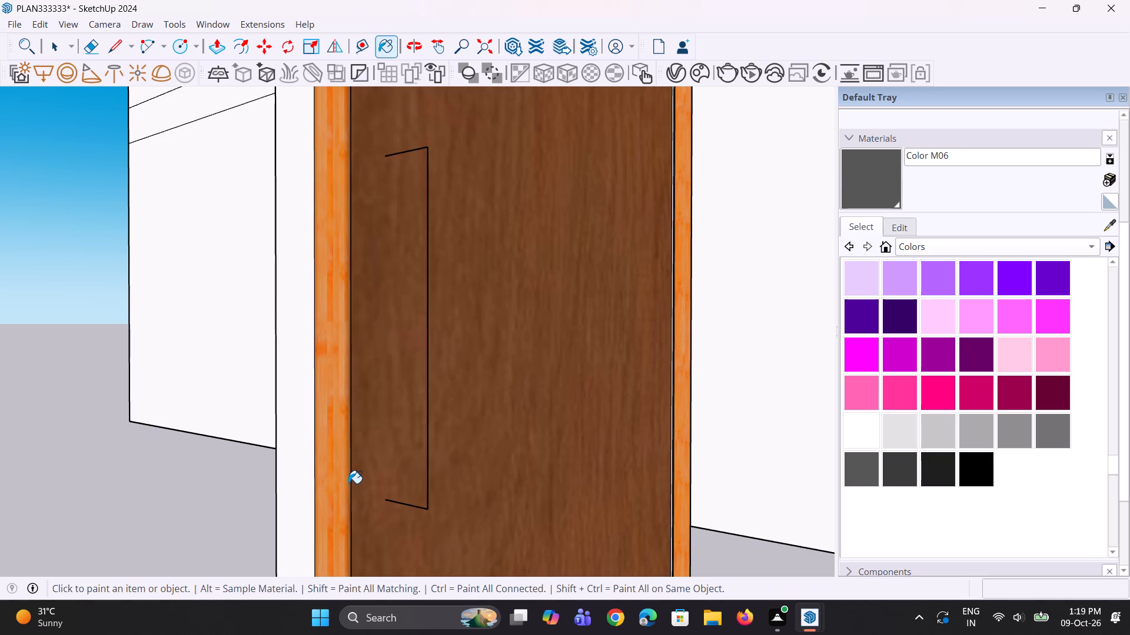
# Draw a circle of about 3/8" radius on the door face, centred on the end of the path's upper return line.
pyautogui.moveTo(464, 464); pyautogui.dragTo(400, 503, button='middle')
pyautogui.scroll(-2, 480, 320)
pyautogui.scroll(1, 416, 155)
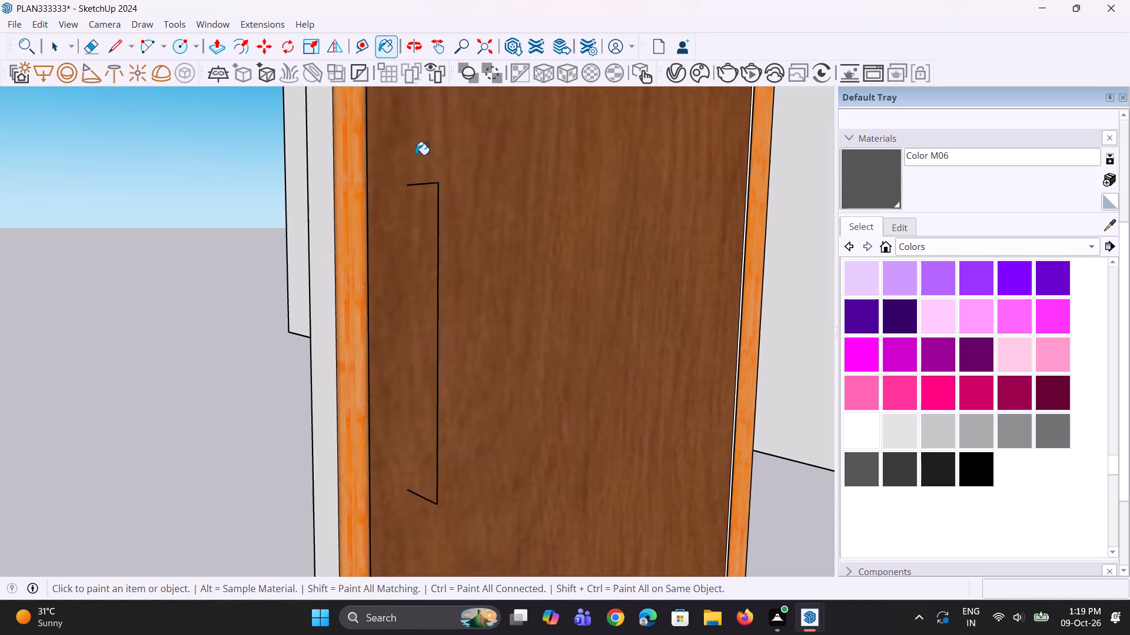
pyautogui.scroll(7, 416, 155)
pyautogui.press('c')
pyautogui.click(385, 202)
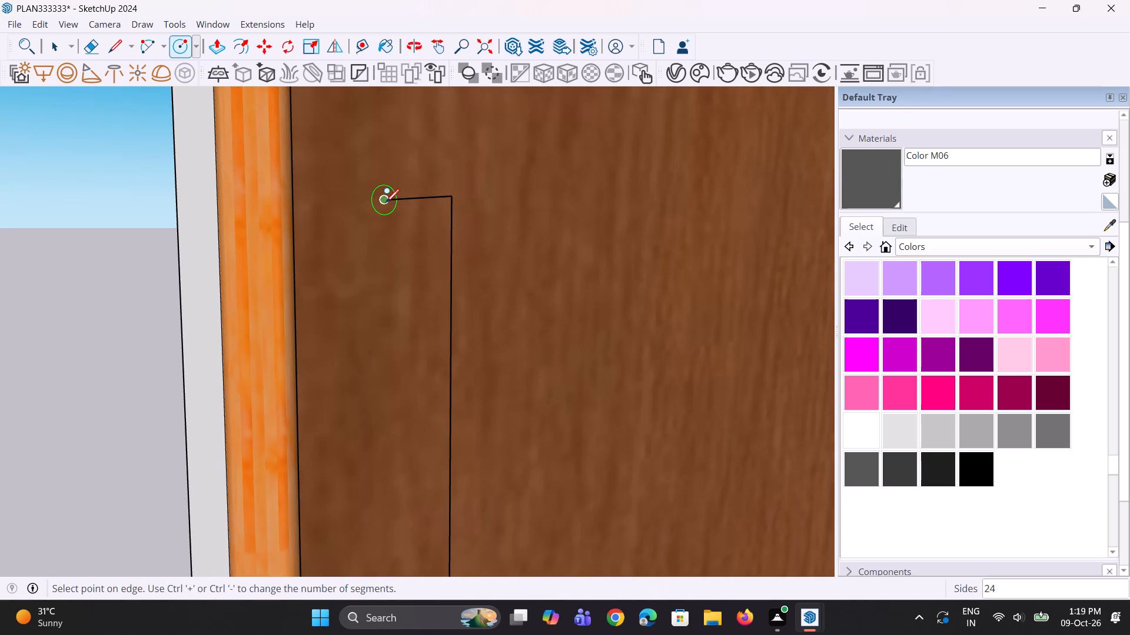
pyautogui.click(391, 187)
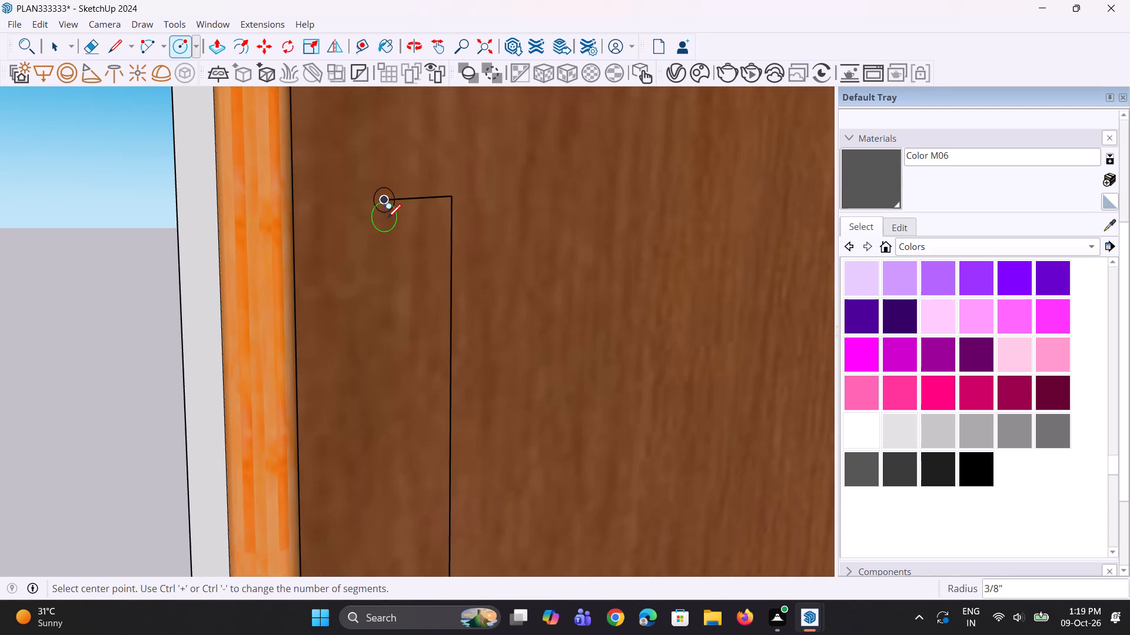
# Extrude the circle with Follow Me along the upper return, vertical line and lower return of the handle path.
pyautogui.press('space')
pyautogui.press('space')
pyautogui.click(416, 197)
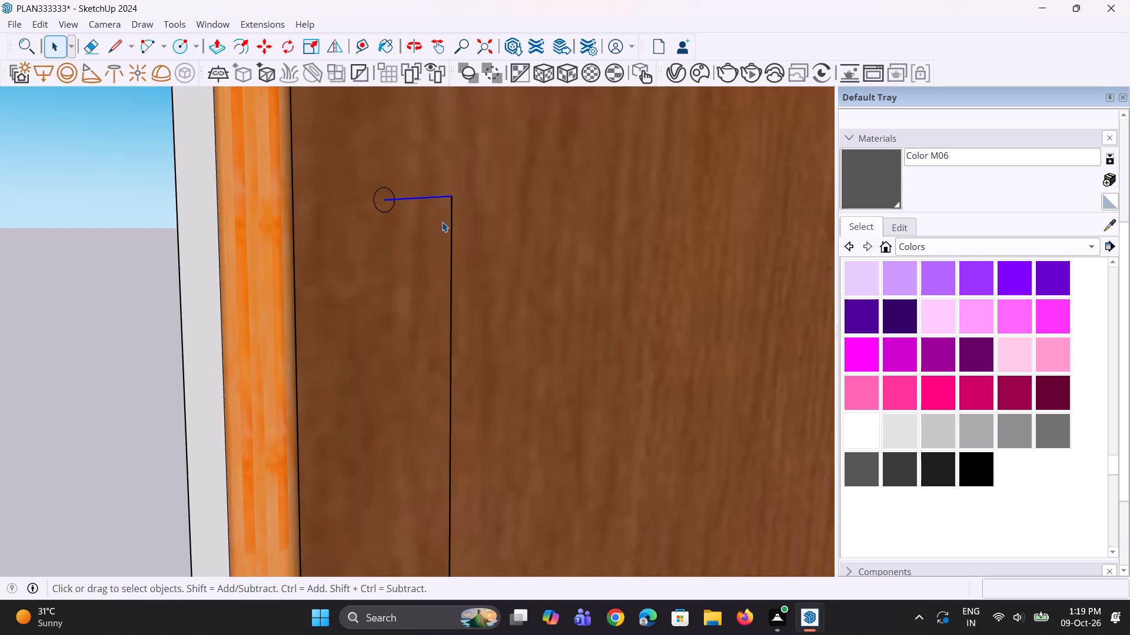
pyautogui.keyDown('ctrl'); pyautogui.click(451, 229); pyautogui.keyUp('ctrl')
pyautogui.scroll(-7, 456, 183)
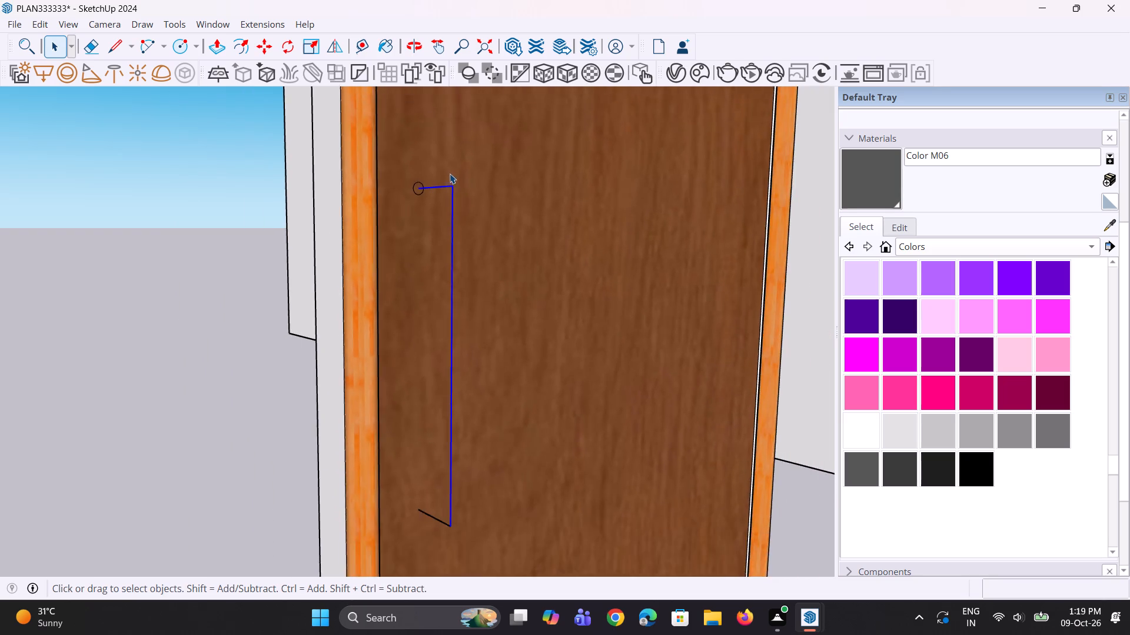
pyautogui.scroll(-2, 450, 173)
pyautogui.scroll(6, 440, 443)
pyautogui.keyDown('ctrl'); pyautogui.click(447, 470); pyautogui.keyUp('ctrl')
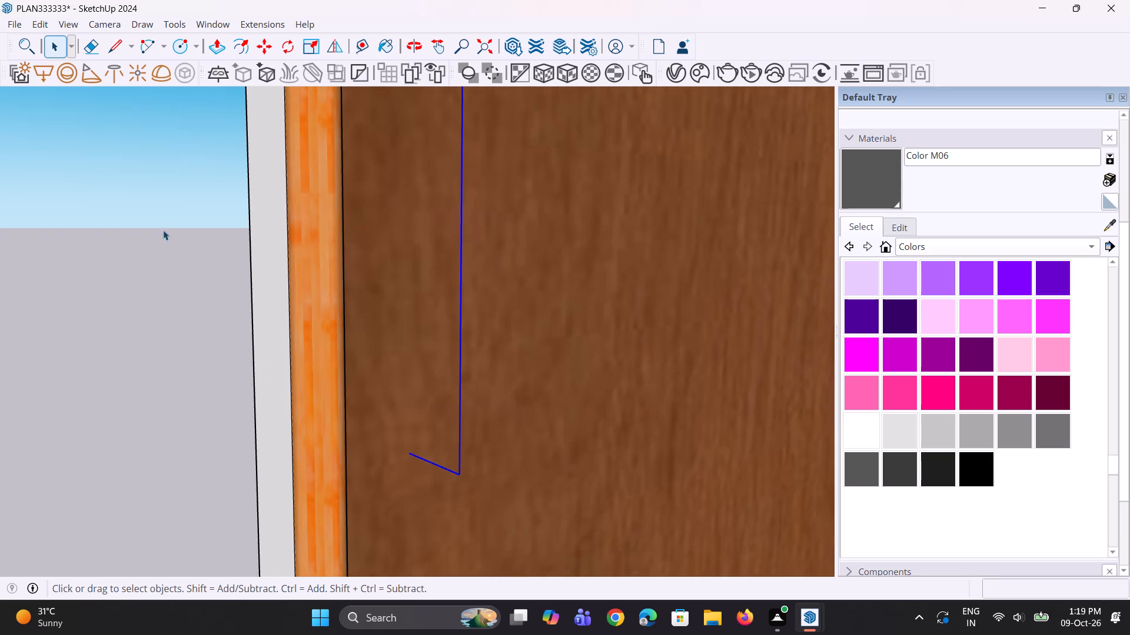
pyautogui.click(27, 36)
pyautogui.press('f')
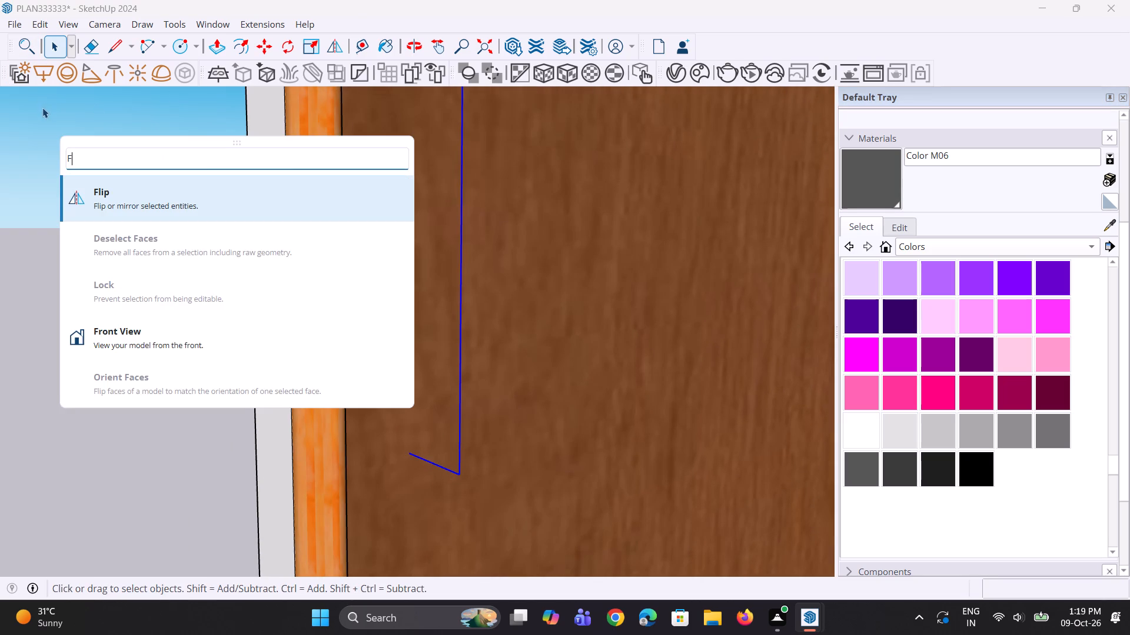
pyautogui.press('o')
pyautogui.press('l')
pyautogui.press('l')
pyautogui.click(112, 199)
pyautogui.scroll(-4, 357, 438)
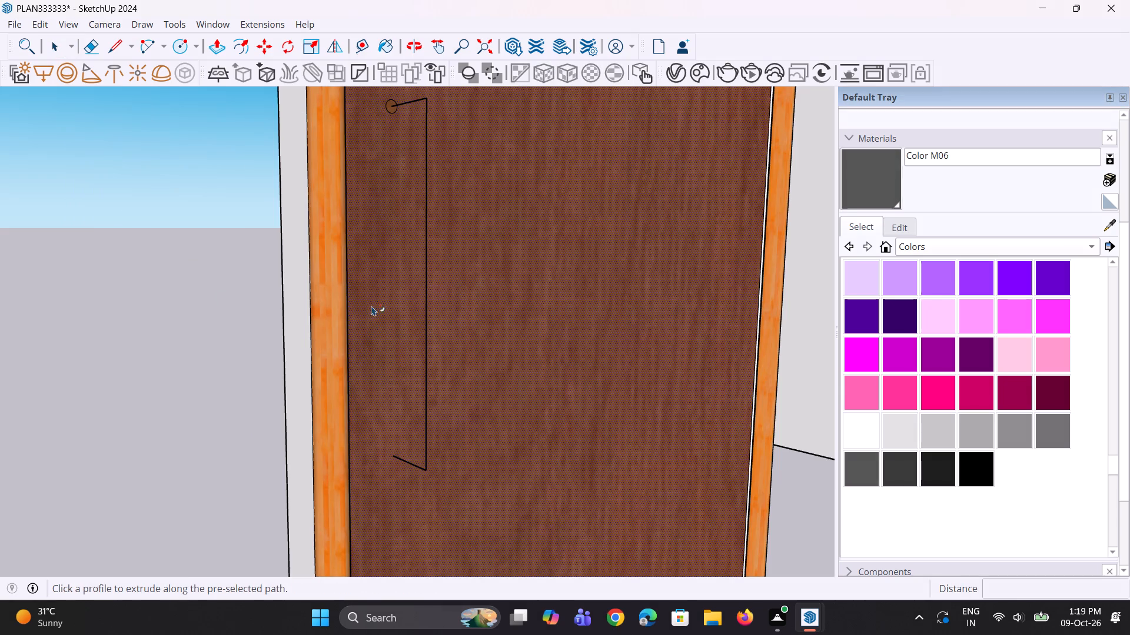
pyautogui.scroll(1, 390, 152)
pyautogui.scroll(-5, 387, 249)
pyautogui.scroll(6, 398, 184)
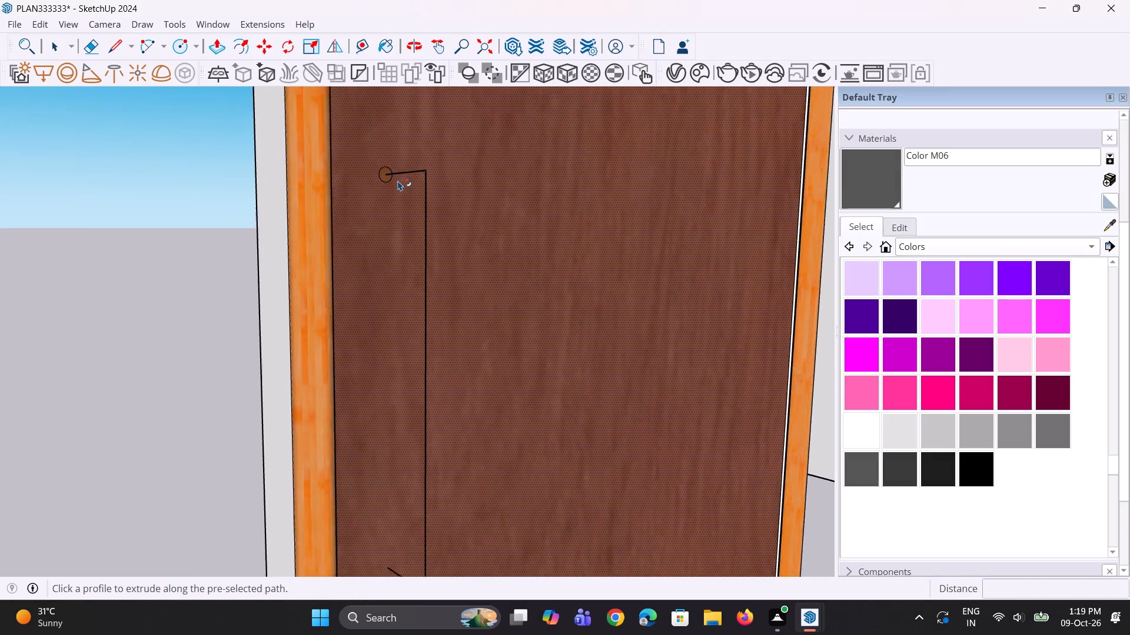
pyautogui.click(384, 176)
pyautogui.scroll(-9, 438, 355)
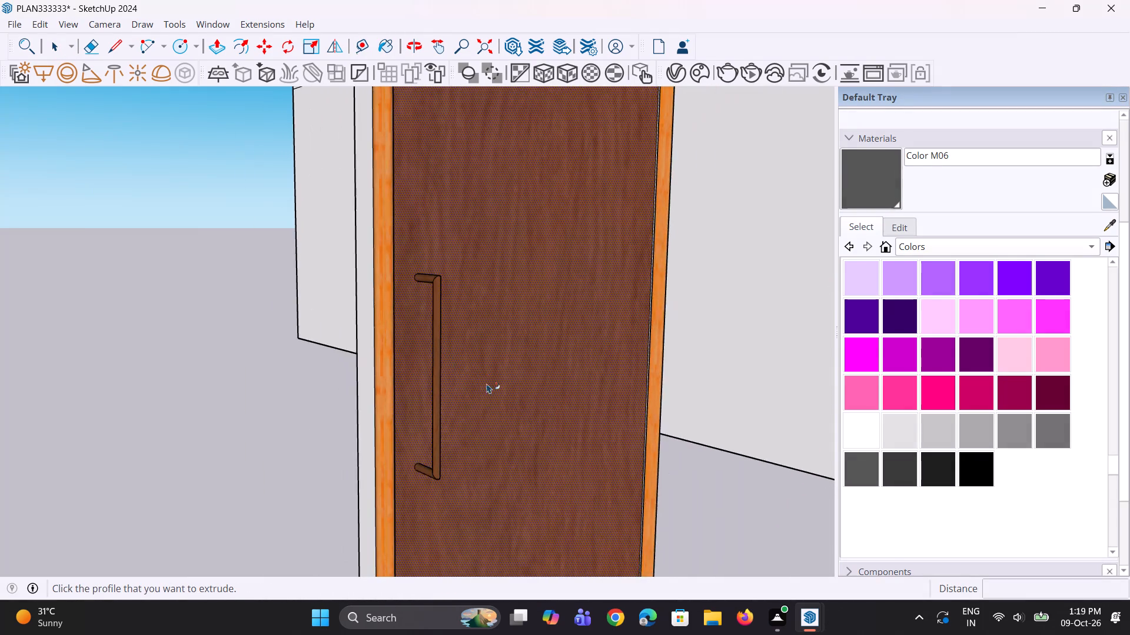
# Undo the handle extrusion, the circle profile and the path's lower return line.
pyautogui.moveTo(491, 406); pyautogui.dragTo(146, 377, button='middle')
pyautogui.moveTo(143, 377); pyautogui.dragTo(198, 346, button='middle')
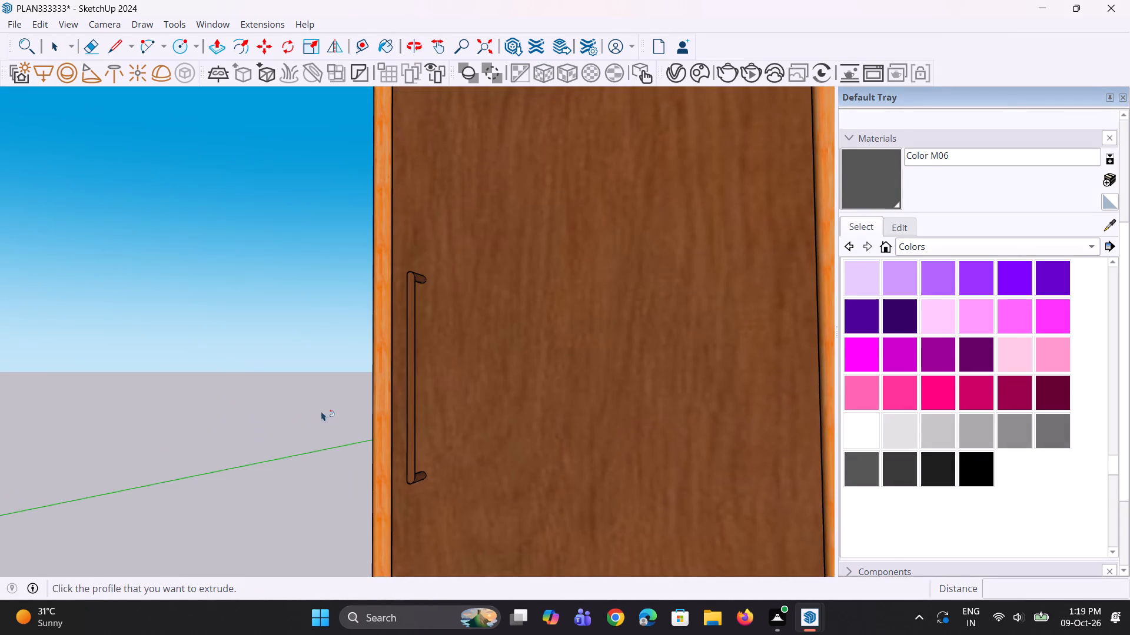
pyautogui.scroll(2, 430, 428)
pyautogui.hotkey('ctrl', 'z')
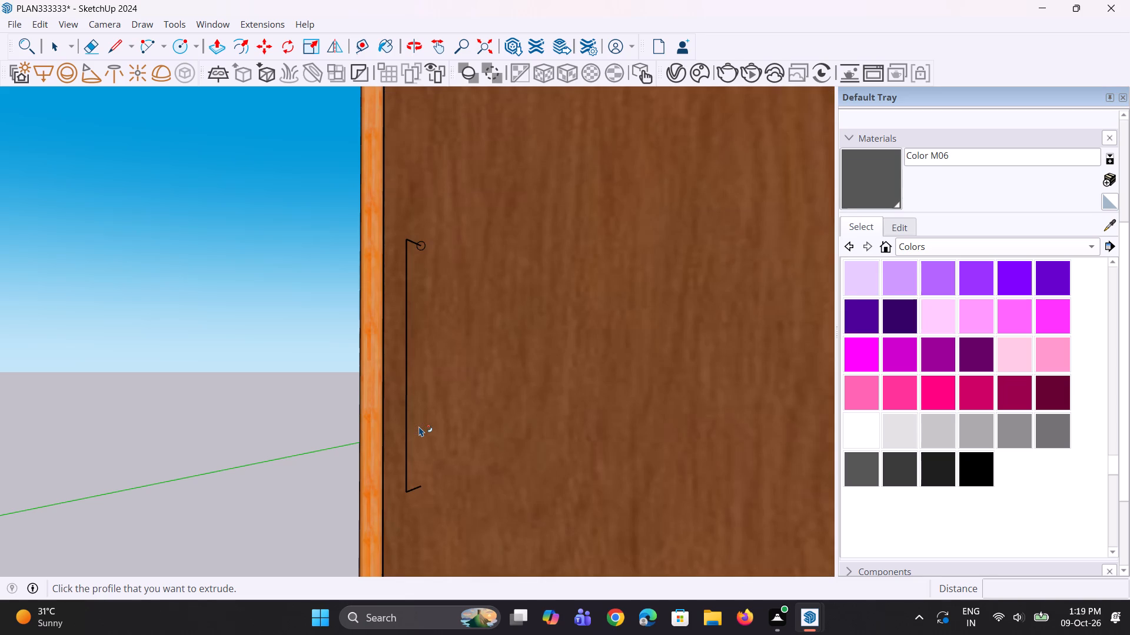
pyautogui.hotkey('ctrl', 'z')
pyautogui.hotkey('ctrl', 'z')
pyautogui.hotkey('ctrl', 'z')
pyautogui.hotkey('ctrl', 'z')
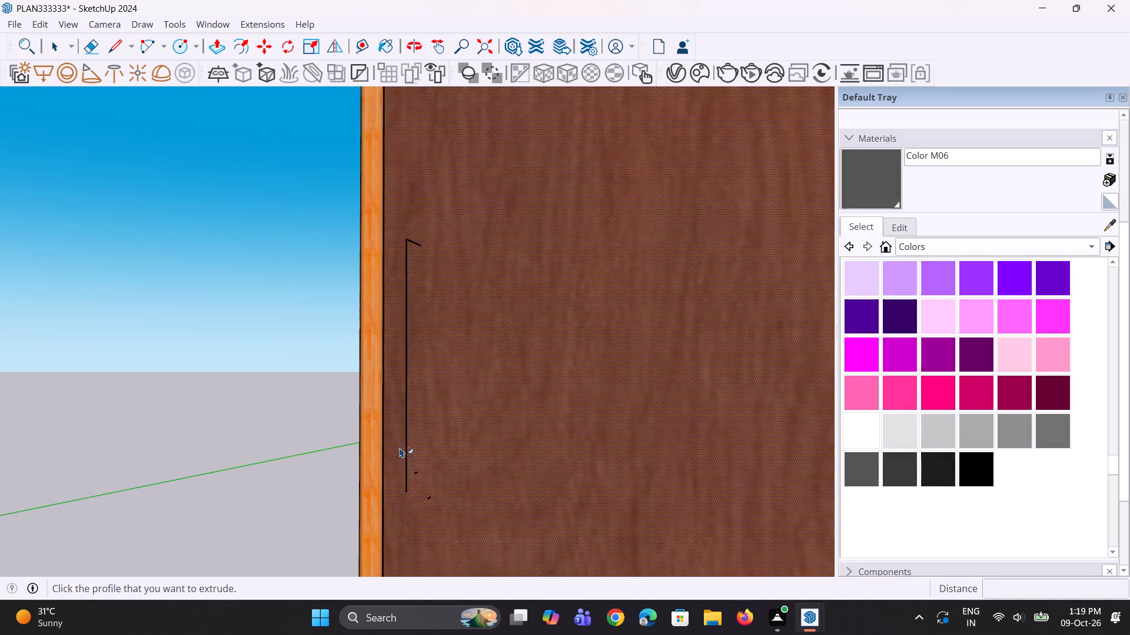
# Erase the remaining vertical line, upper return line and stray fragments of the old handle path from the door.
pyautogui.moveTo(406, 454); pyautogui.dragTo(442, 456, button='middle')
pyautogui.press('space')
pyautogui.press('space')
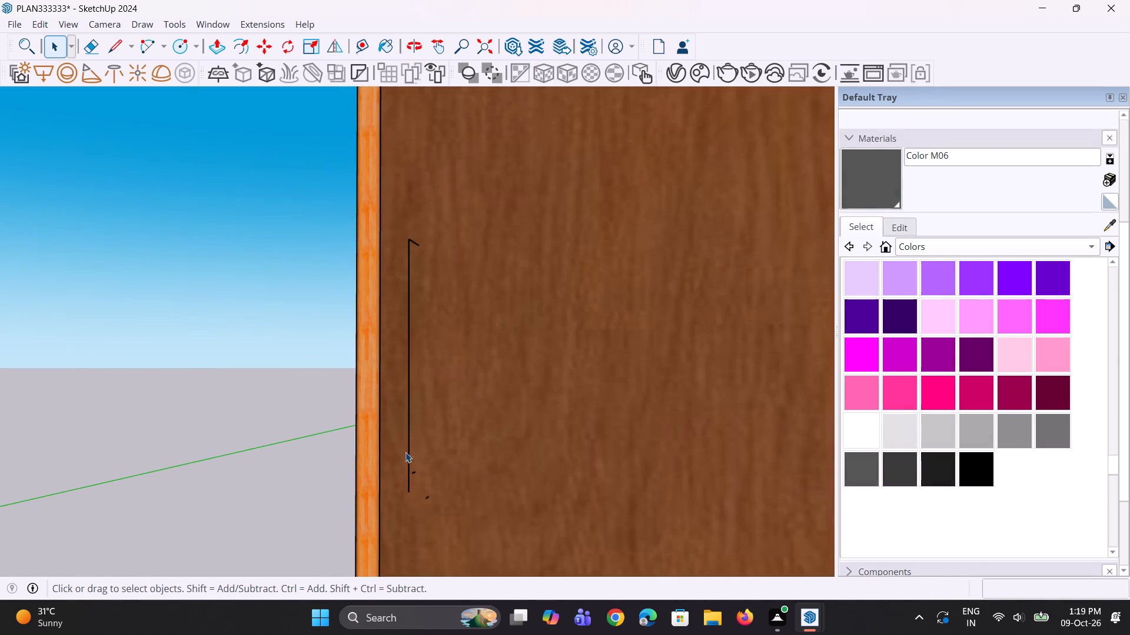
pyautogui.press('e')
pyautogui.click(410, 450)
pyautogui.click(413, 458)
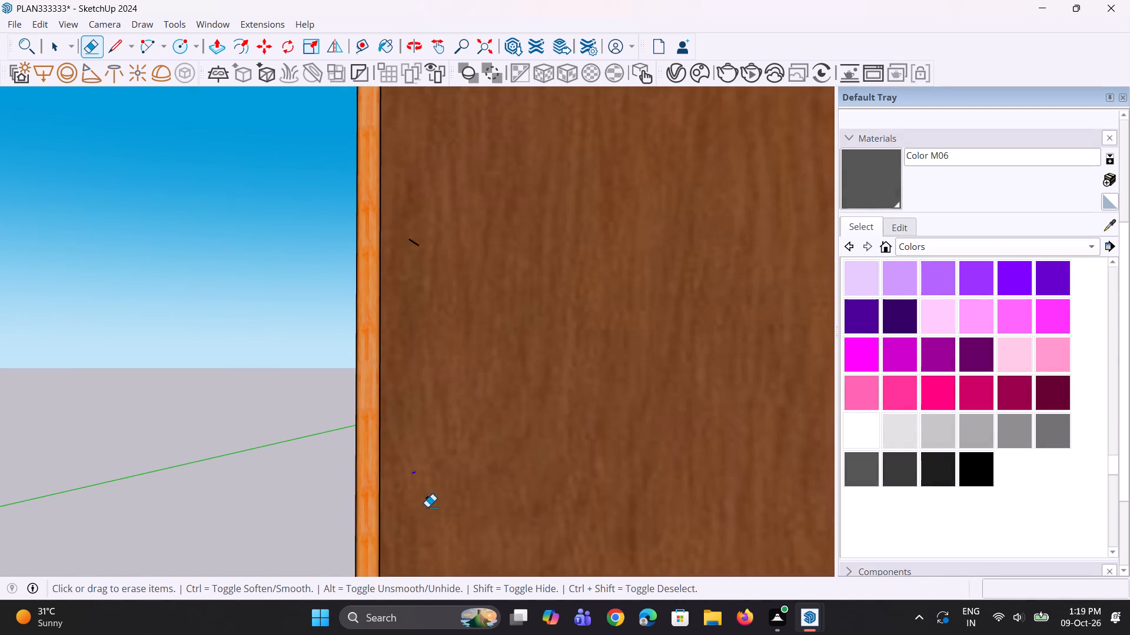
pyautogui.moveTo(408, 241); pyautogui.dragTo(424, 247)
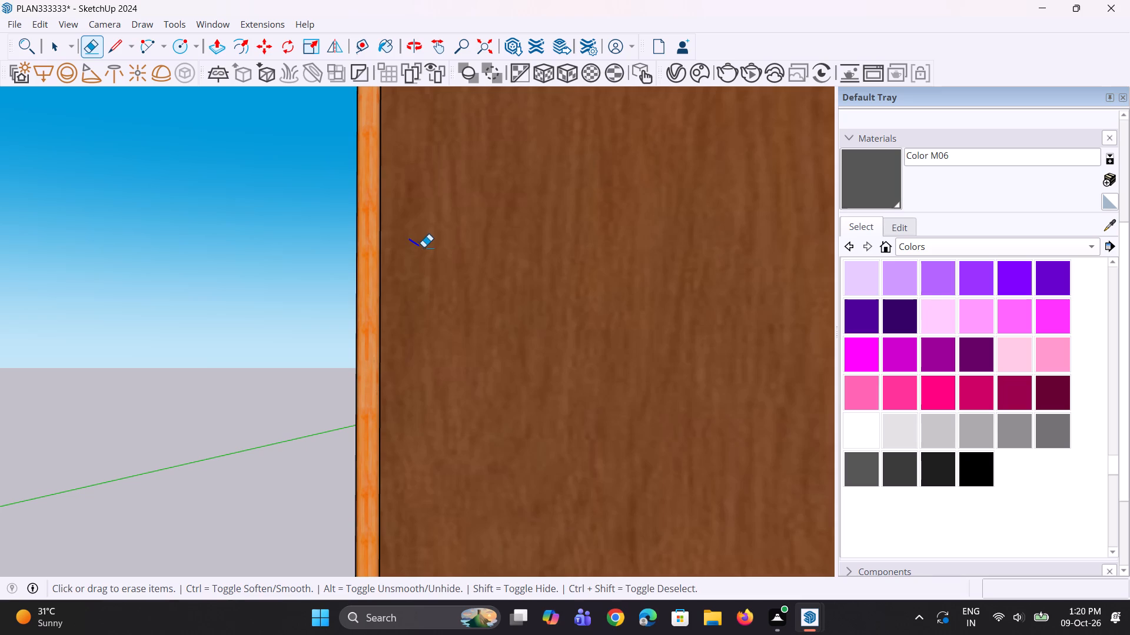
pyautogui.moveTo(424, 247); pyautogui.dragTo(424, 249)
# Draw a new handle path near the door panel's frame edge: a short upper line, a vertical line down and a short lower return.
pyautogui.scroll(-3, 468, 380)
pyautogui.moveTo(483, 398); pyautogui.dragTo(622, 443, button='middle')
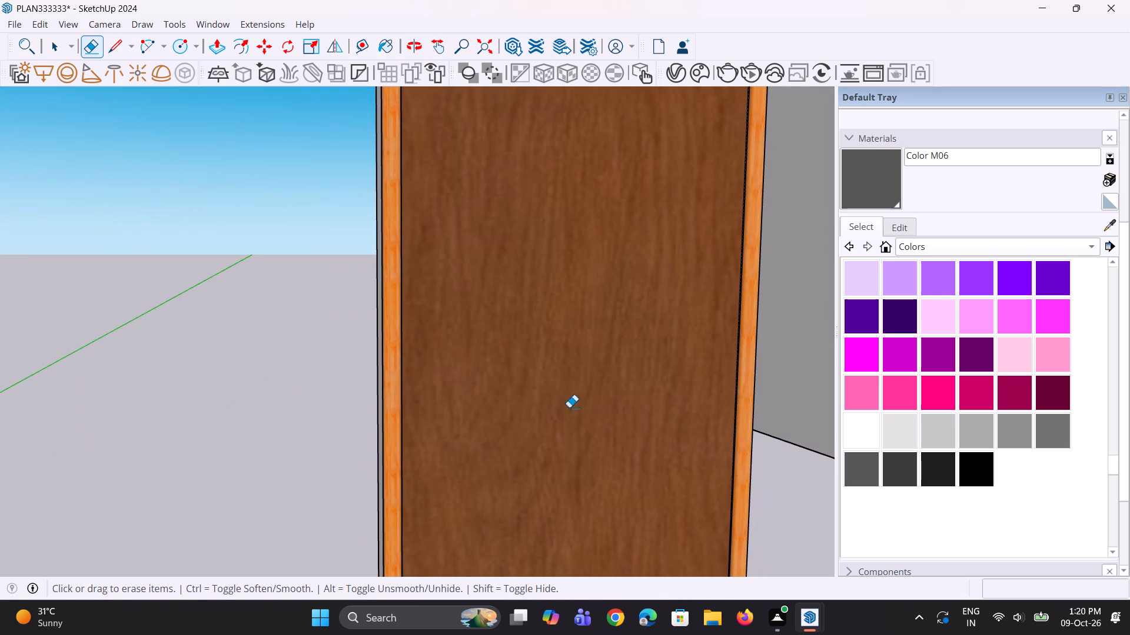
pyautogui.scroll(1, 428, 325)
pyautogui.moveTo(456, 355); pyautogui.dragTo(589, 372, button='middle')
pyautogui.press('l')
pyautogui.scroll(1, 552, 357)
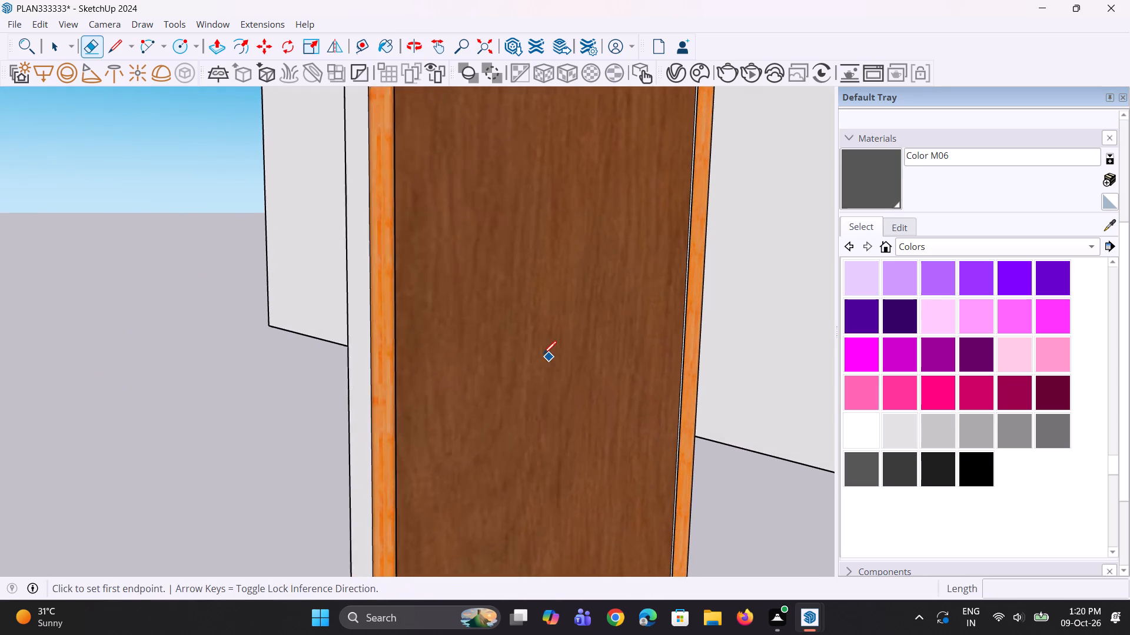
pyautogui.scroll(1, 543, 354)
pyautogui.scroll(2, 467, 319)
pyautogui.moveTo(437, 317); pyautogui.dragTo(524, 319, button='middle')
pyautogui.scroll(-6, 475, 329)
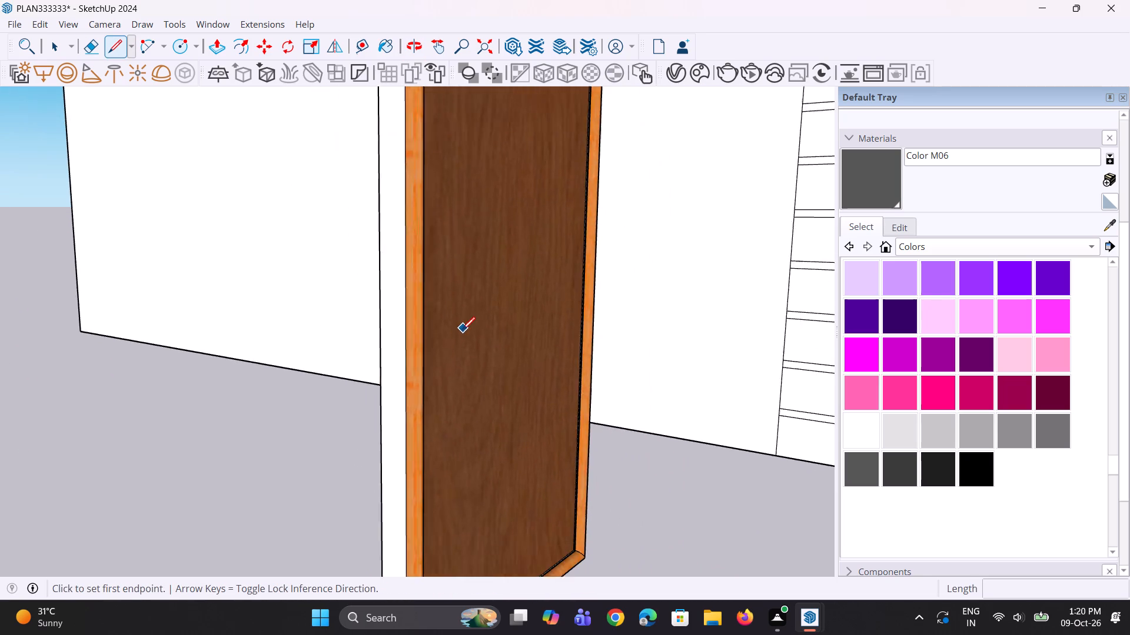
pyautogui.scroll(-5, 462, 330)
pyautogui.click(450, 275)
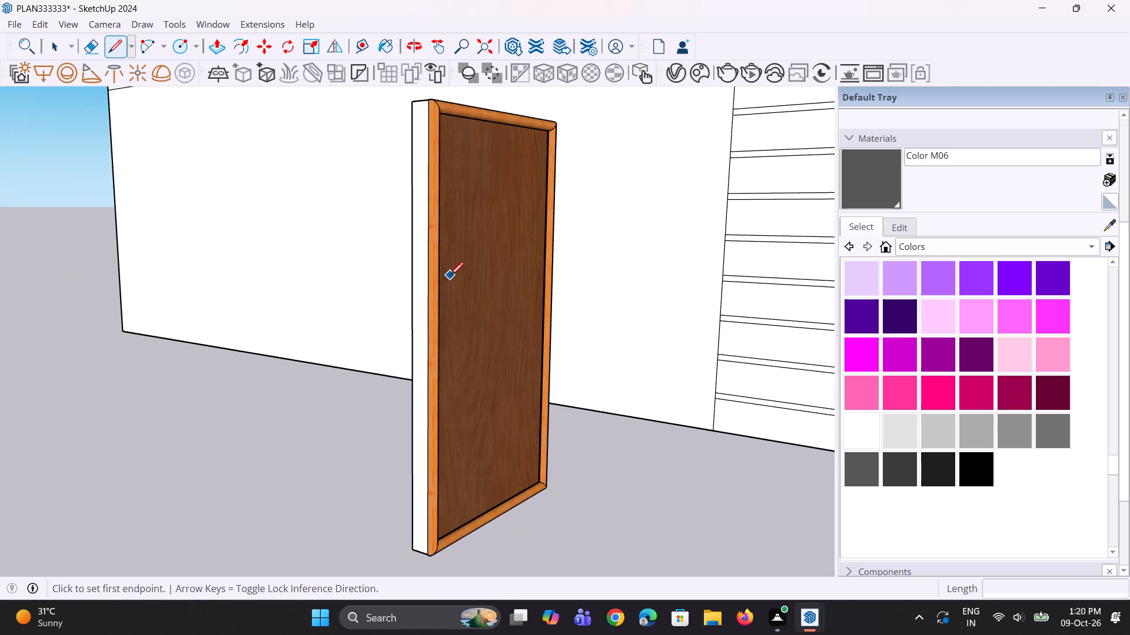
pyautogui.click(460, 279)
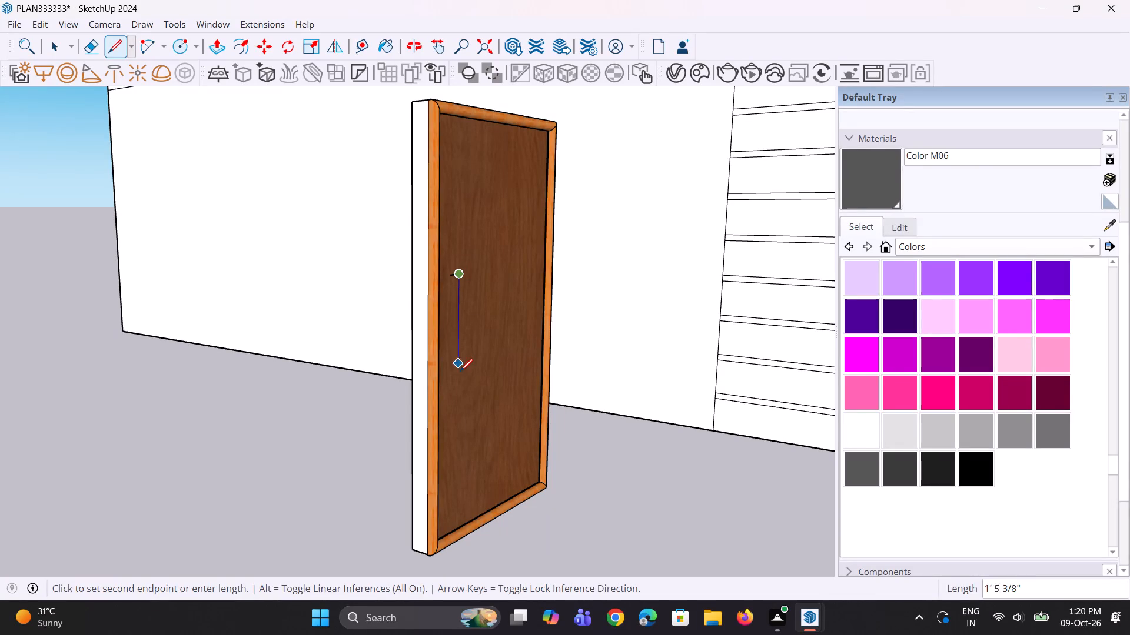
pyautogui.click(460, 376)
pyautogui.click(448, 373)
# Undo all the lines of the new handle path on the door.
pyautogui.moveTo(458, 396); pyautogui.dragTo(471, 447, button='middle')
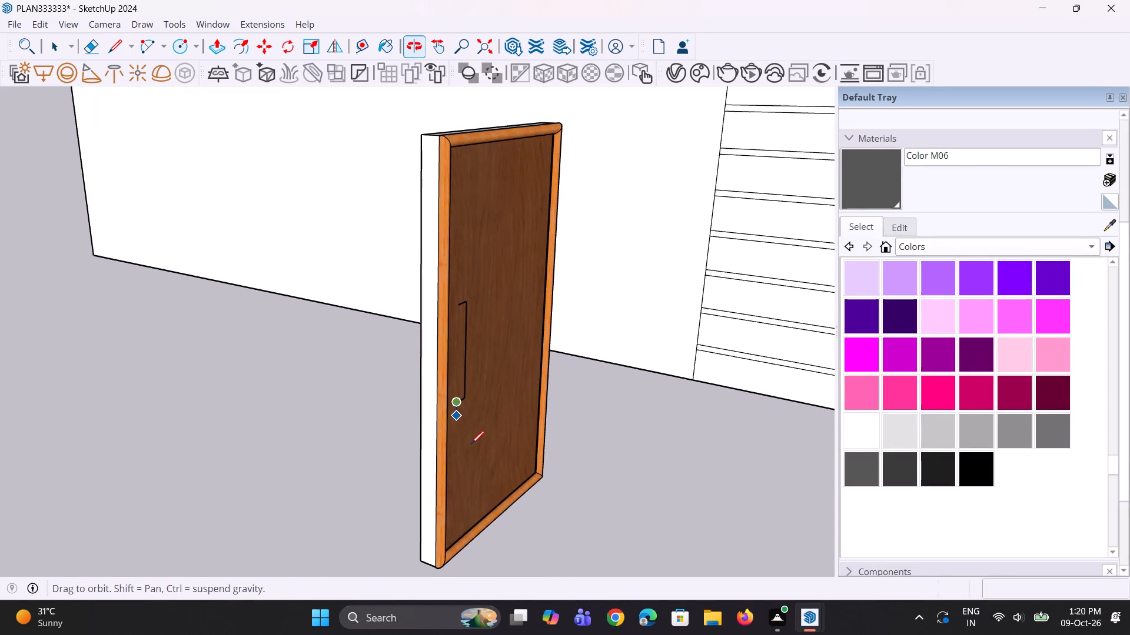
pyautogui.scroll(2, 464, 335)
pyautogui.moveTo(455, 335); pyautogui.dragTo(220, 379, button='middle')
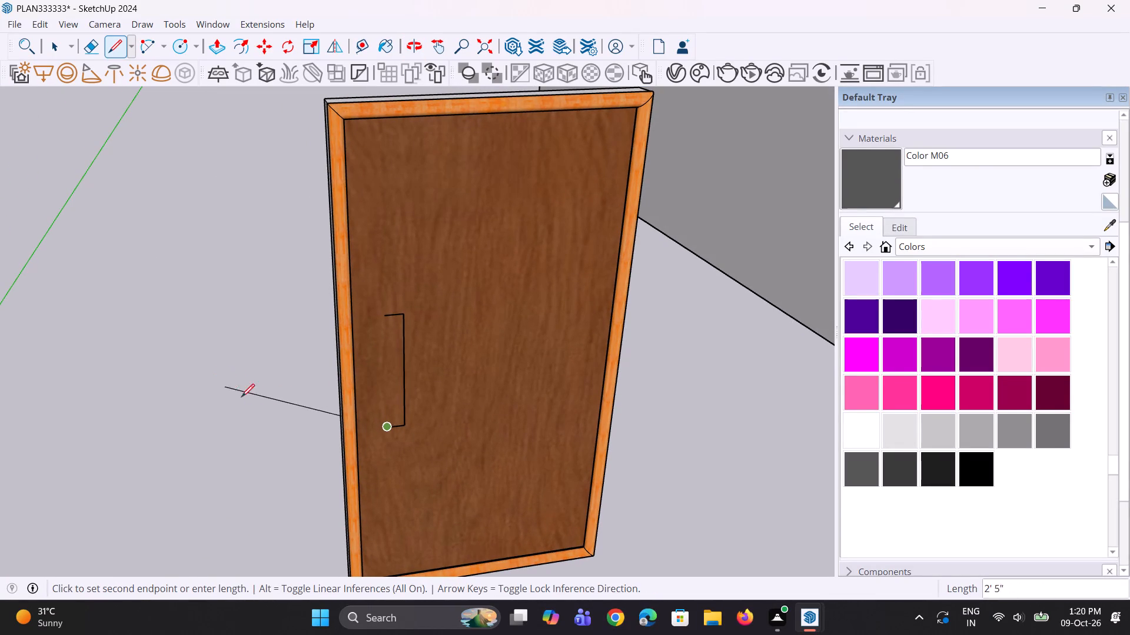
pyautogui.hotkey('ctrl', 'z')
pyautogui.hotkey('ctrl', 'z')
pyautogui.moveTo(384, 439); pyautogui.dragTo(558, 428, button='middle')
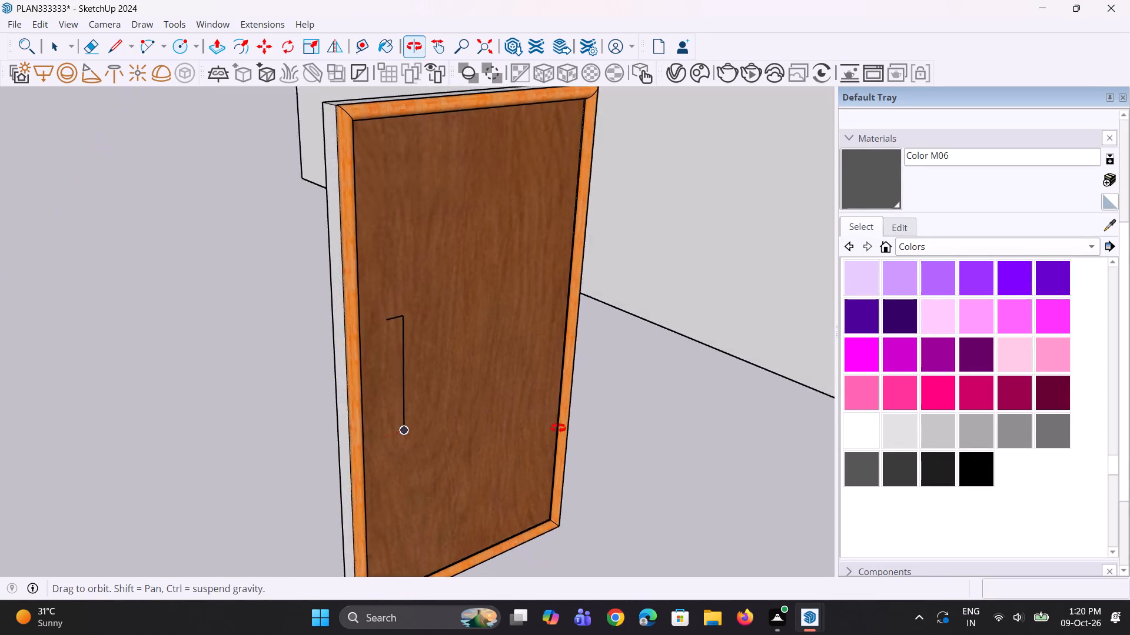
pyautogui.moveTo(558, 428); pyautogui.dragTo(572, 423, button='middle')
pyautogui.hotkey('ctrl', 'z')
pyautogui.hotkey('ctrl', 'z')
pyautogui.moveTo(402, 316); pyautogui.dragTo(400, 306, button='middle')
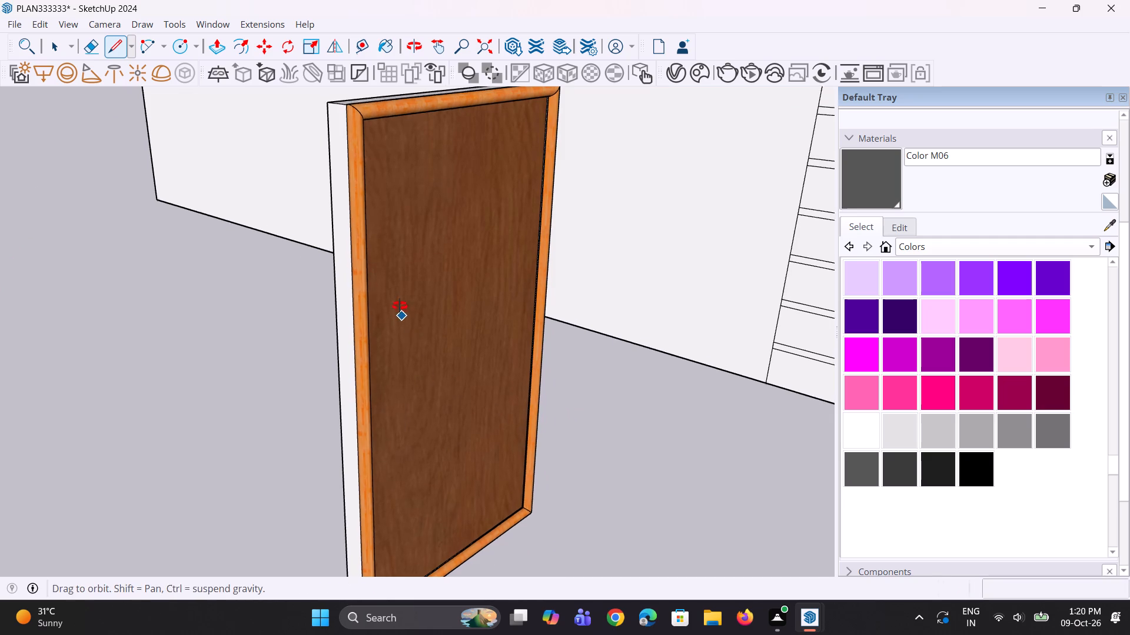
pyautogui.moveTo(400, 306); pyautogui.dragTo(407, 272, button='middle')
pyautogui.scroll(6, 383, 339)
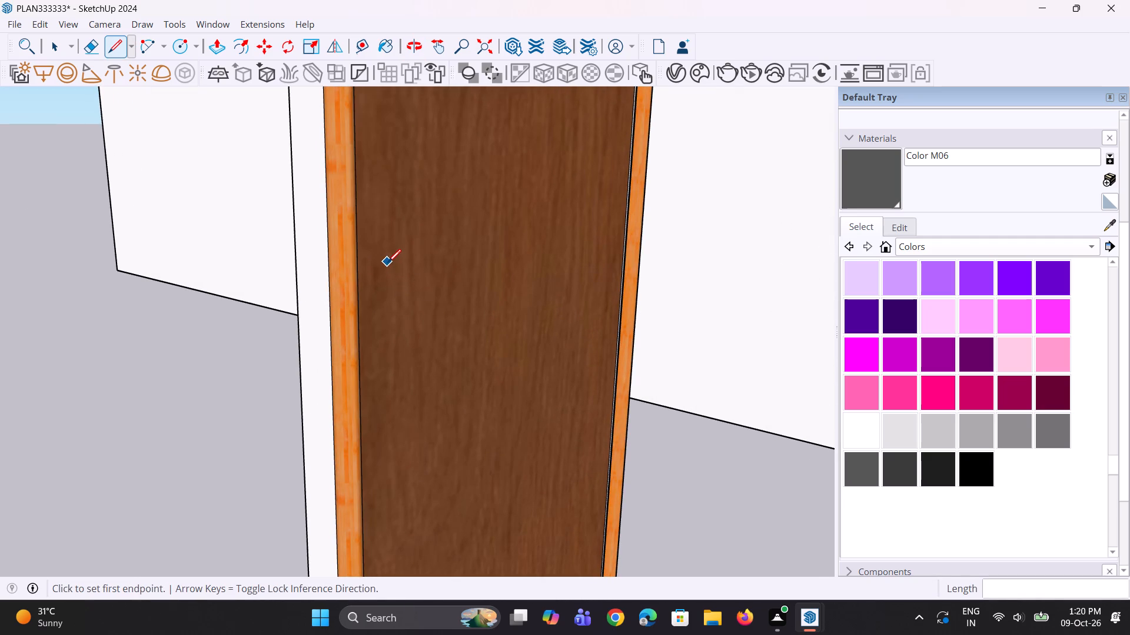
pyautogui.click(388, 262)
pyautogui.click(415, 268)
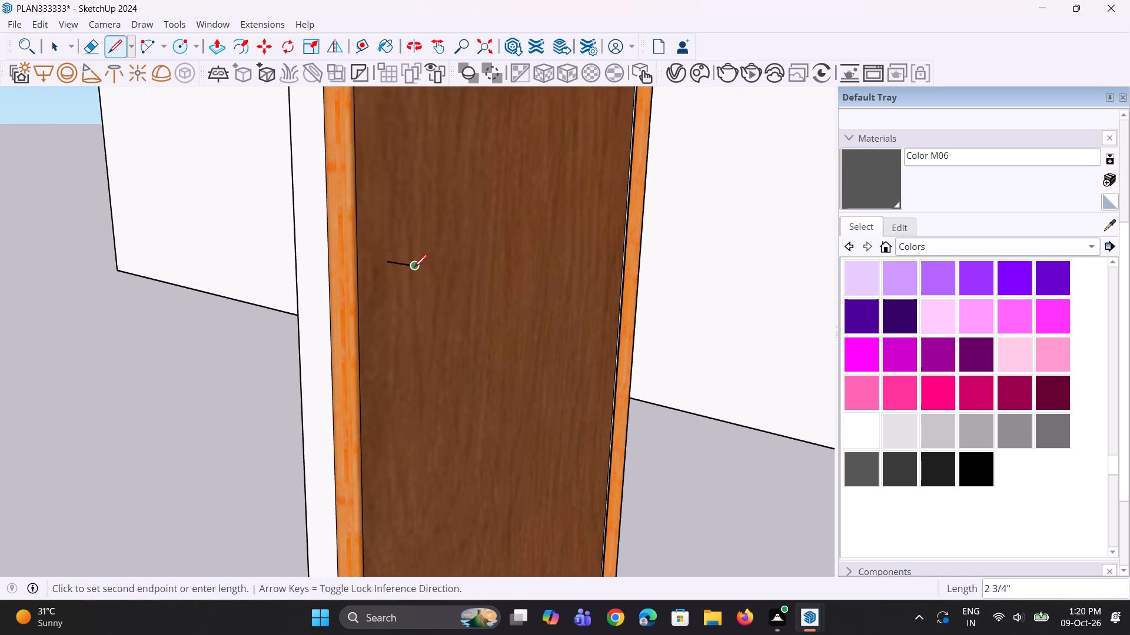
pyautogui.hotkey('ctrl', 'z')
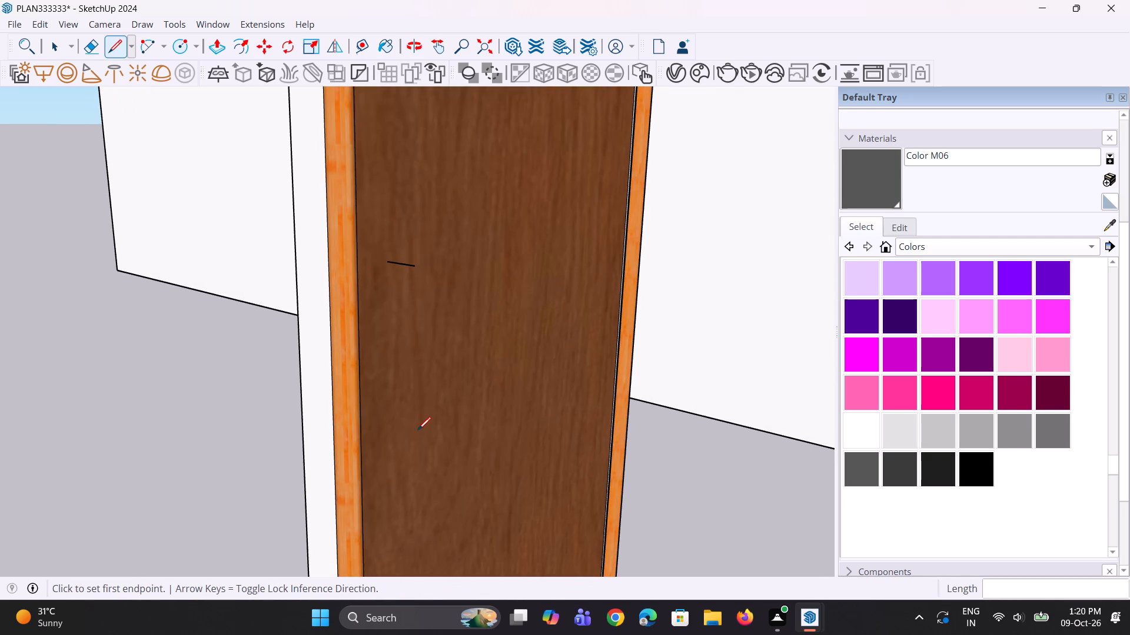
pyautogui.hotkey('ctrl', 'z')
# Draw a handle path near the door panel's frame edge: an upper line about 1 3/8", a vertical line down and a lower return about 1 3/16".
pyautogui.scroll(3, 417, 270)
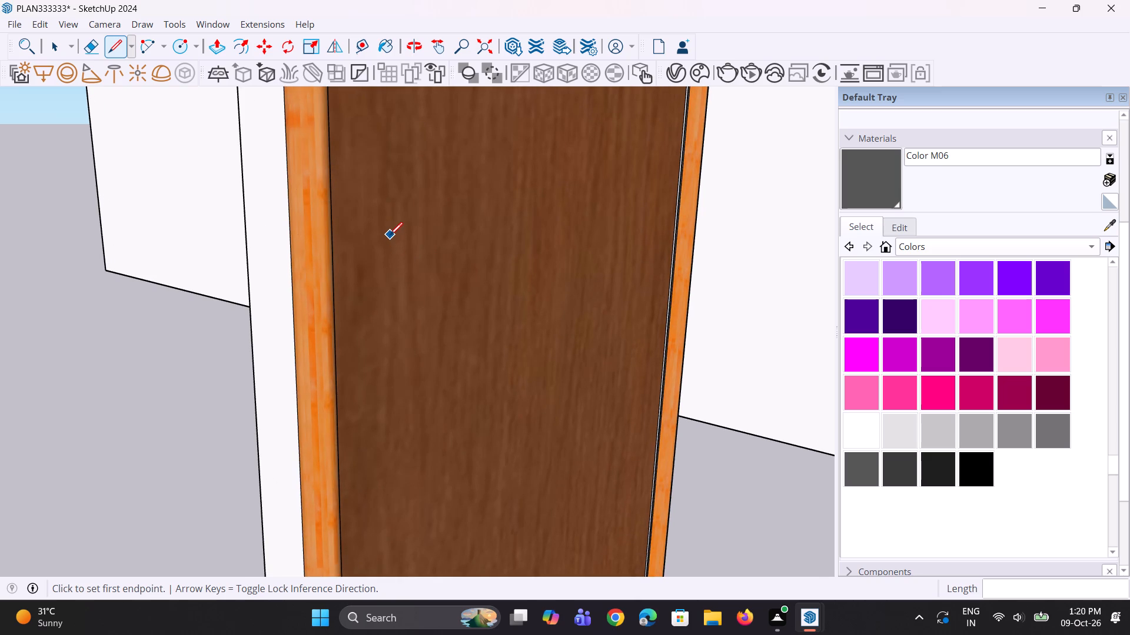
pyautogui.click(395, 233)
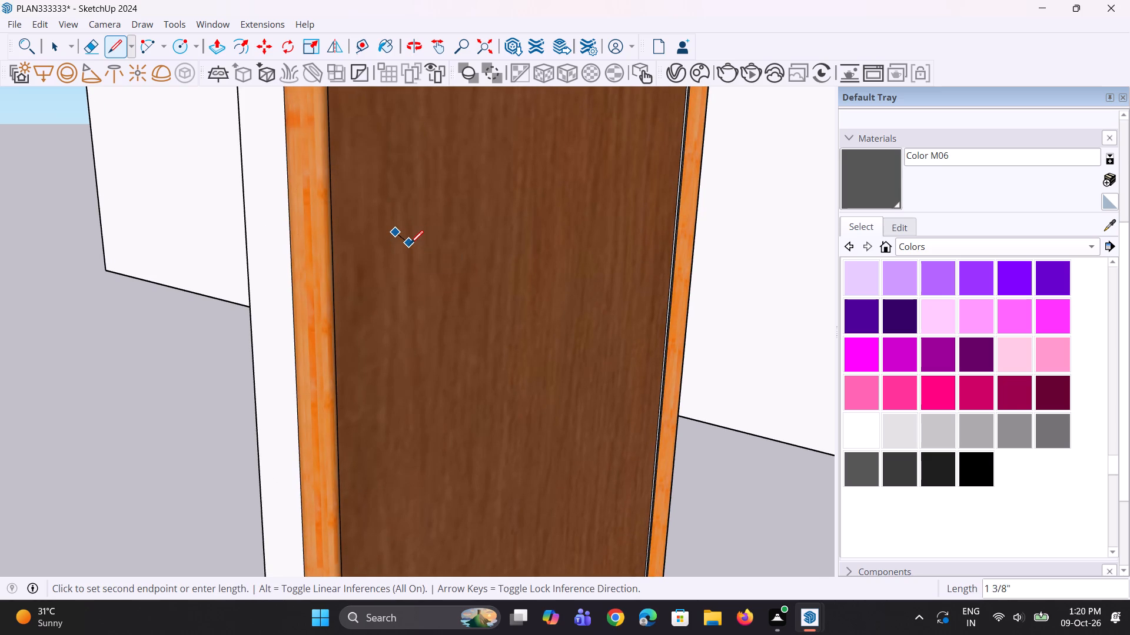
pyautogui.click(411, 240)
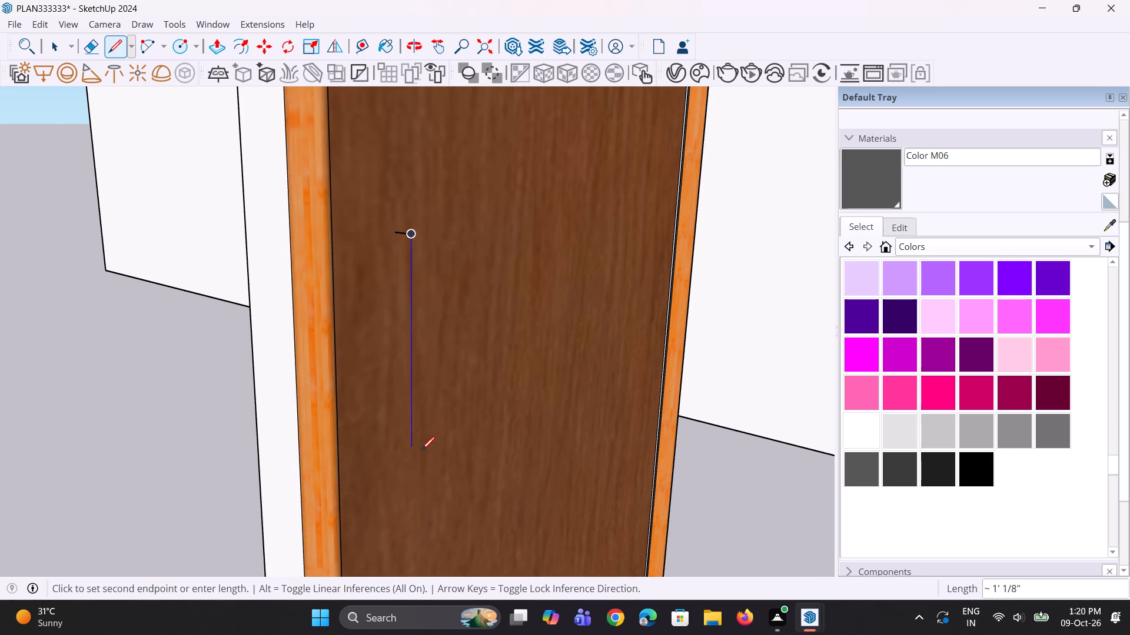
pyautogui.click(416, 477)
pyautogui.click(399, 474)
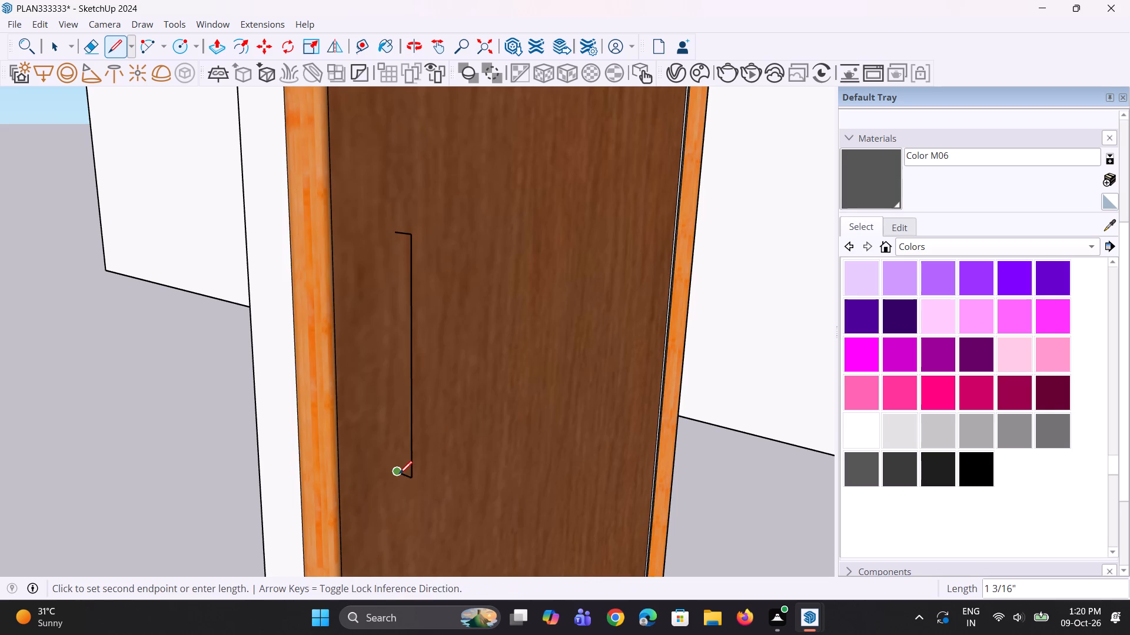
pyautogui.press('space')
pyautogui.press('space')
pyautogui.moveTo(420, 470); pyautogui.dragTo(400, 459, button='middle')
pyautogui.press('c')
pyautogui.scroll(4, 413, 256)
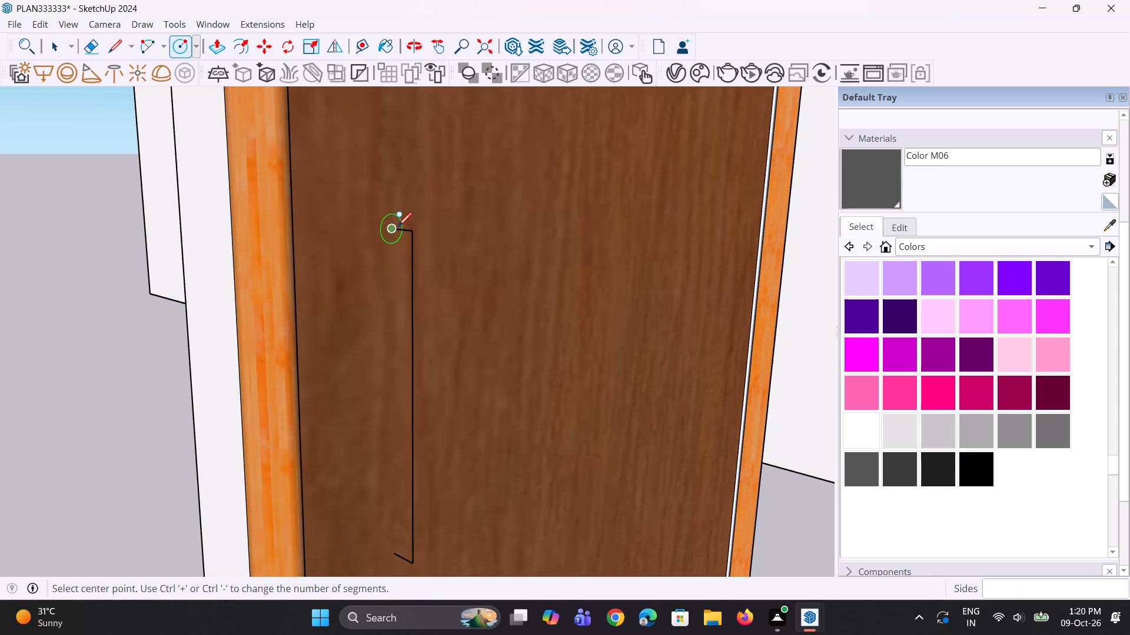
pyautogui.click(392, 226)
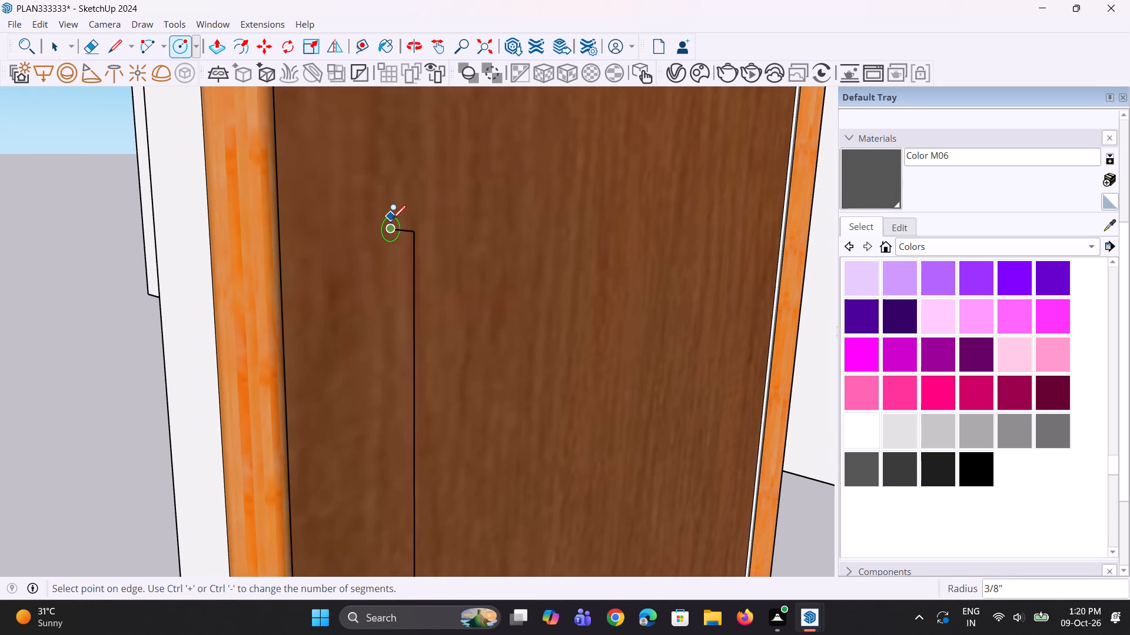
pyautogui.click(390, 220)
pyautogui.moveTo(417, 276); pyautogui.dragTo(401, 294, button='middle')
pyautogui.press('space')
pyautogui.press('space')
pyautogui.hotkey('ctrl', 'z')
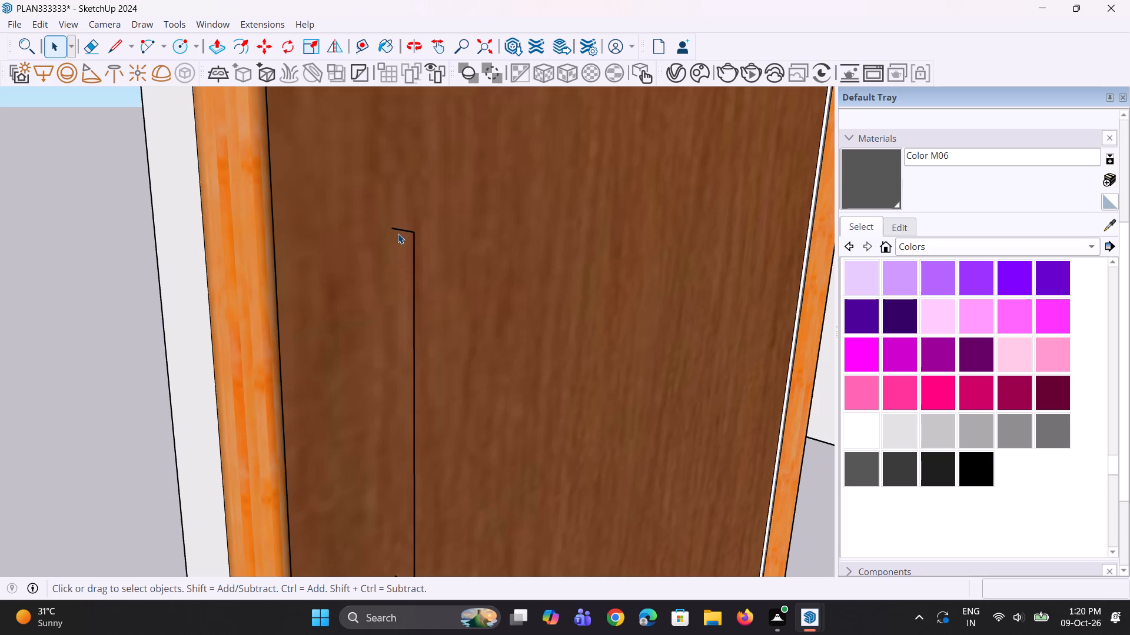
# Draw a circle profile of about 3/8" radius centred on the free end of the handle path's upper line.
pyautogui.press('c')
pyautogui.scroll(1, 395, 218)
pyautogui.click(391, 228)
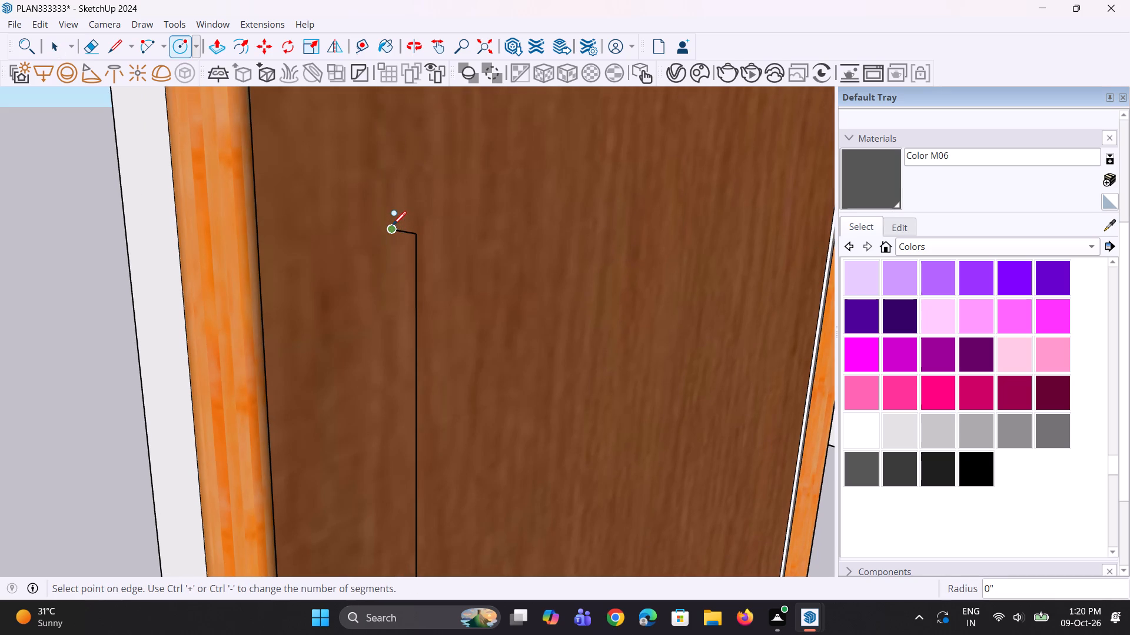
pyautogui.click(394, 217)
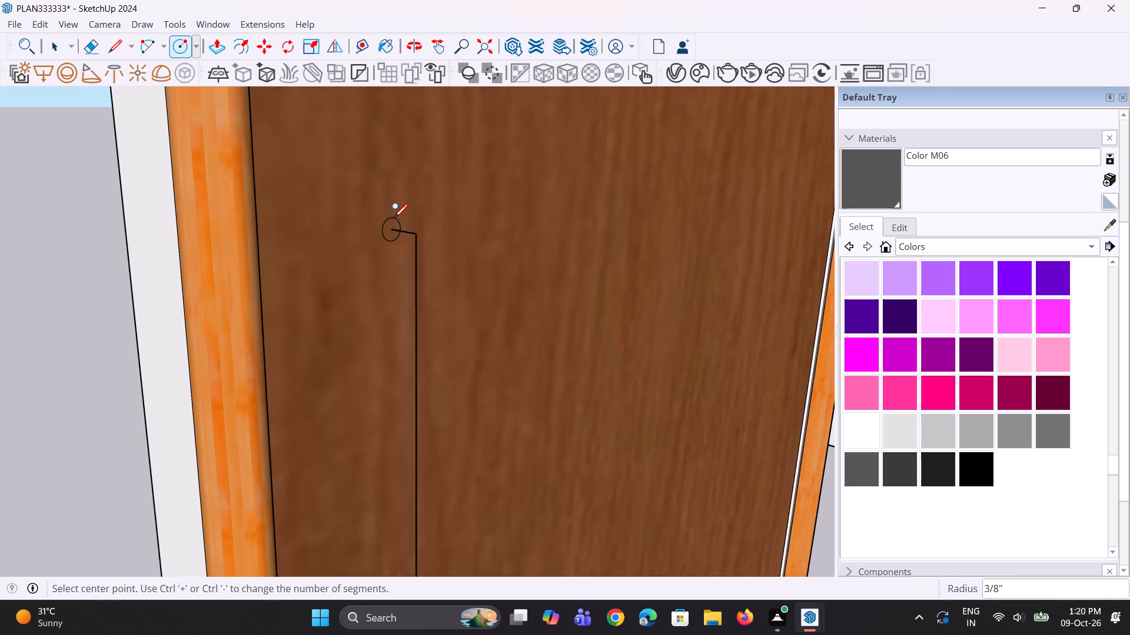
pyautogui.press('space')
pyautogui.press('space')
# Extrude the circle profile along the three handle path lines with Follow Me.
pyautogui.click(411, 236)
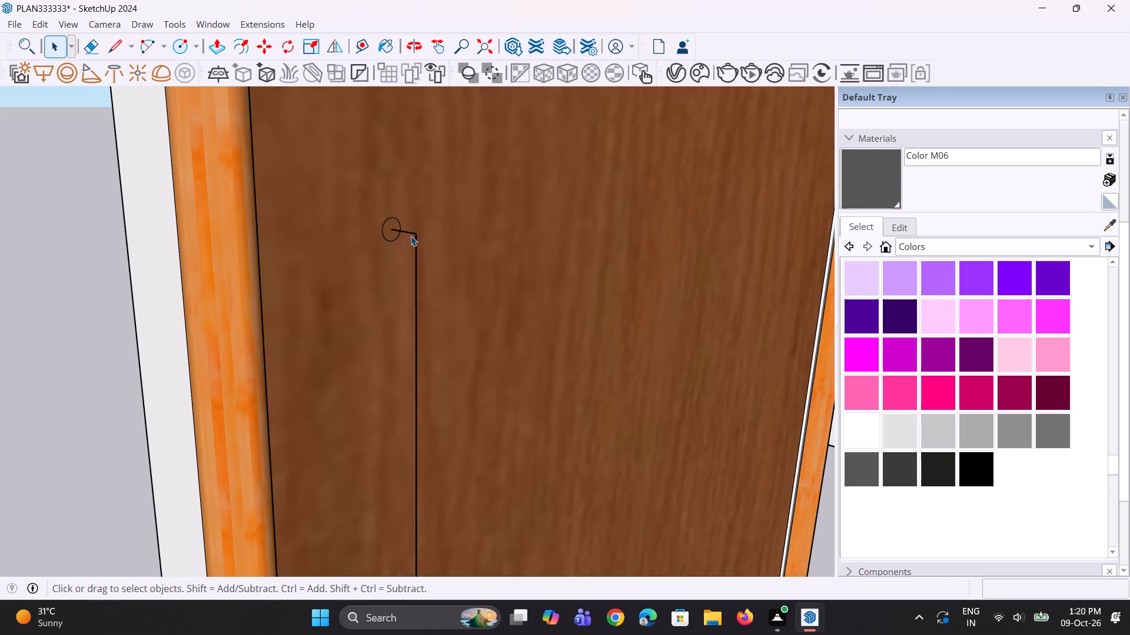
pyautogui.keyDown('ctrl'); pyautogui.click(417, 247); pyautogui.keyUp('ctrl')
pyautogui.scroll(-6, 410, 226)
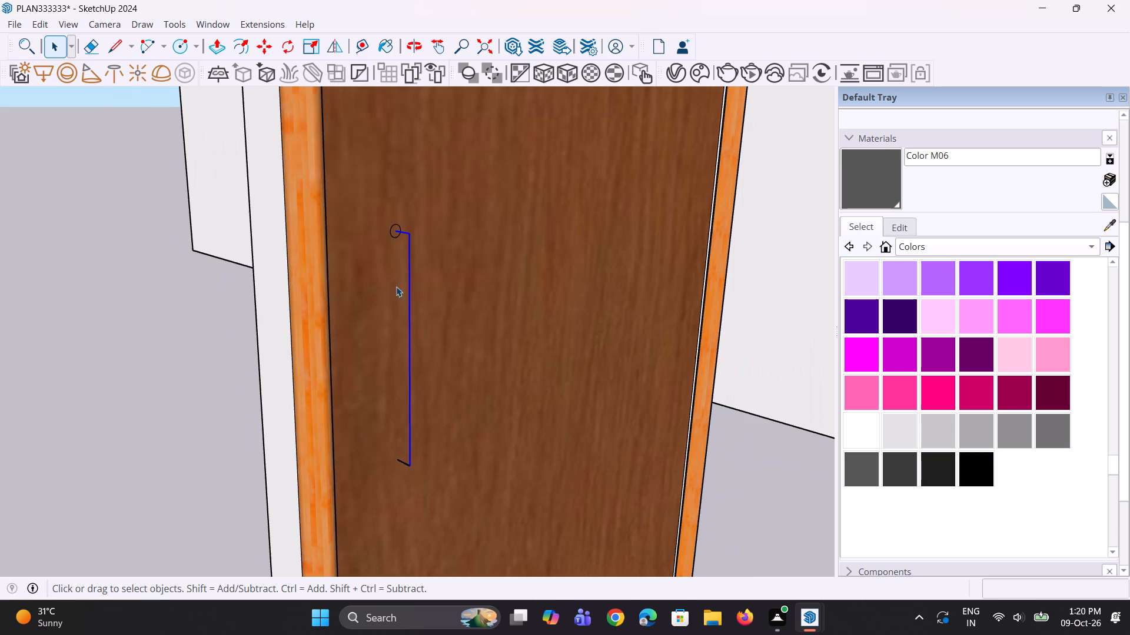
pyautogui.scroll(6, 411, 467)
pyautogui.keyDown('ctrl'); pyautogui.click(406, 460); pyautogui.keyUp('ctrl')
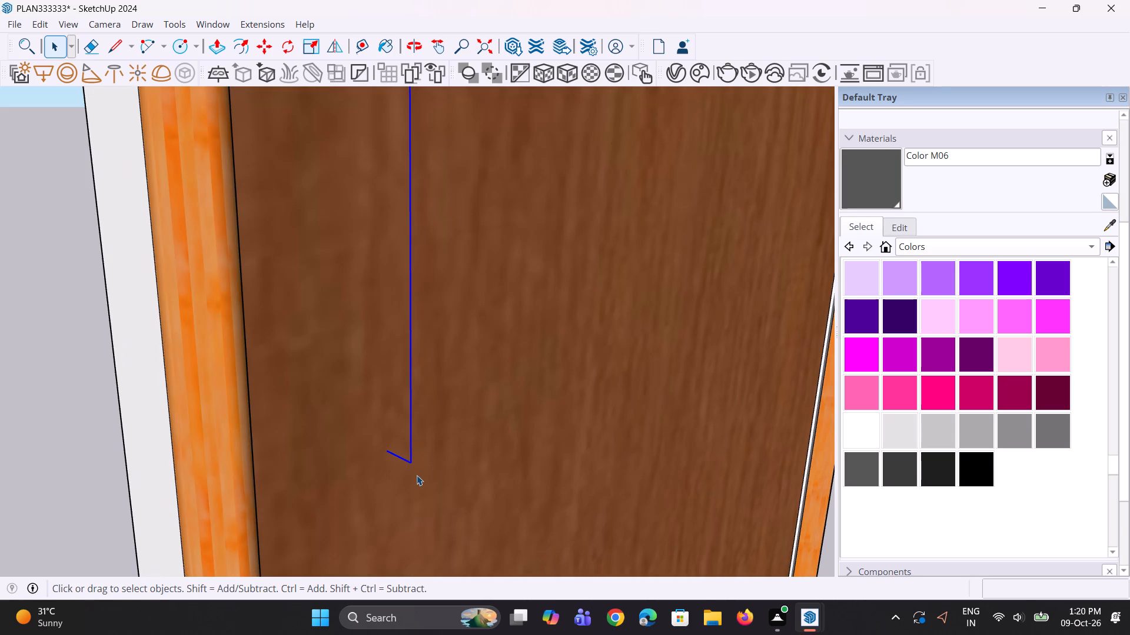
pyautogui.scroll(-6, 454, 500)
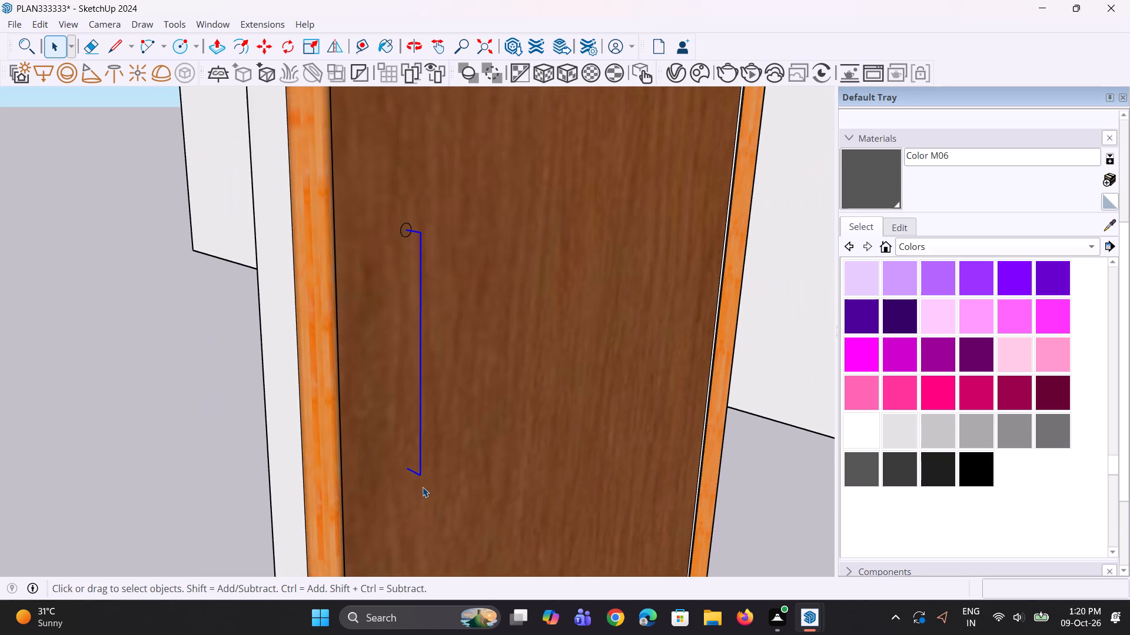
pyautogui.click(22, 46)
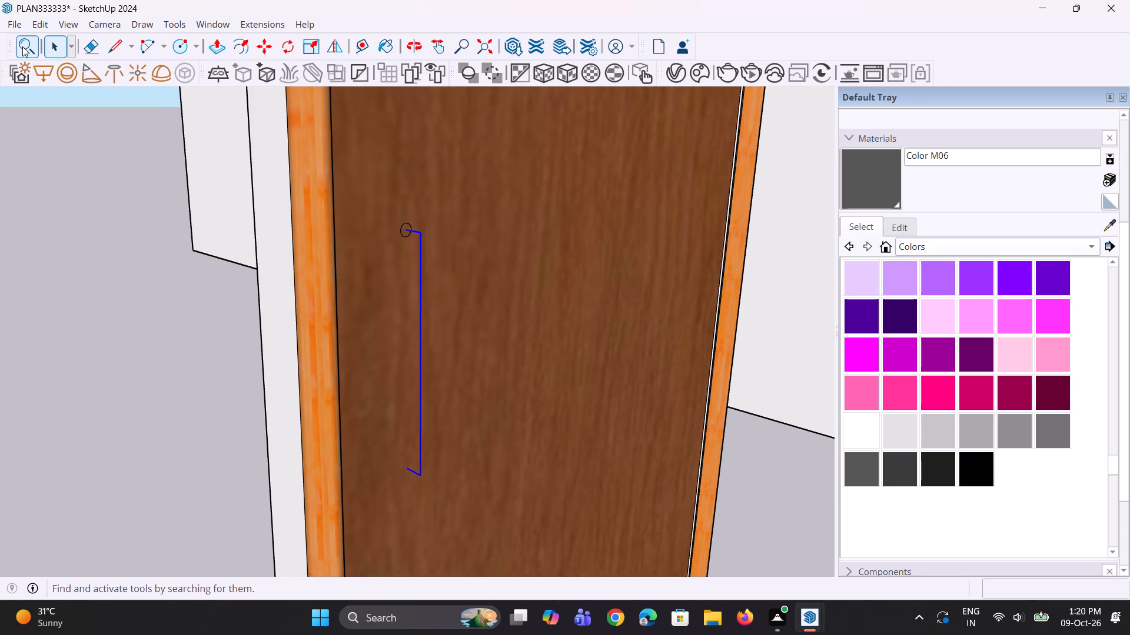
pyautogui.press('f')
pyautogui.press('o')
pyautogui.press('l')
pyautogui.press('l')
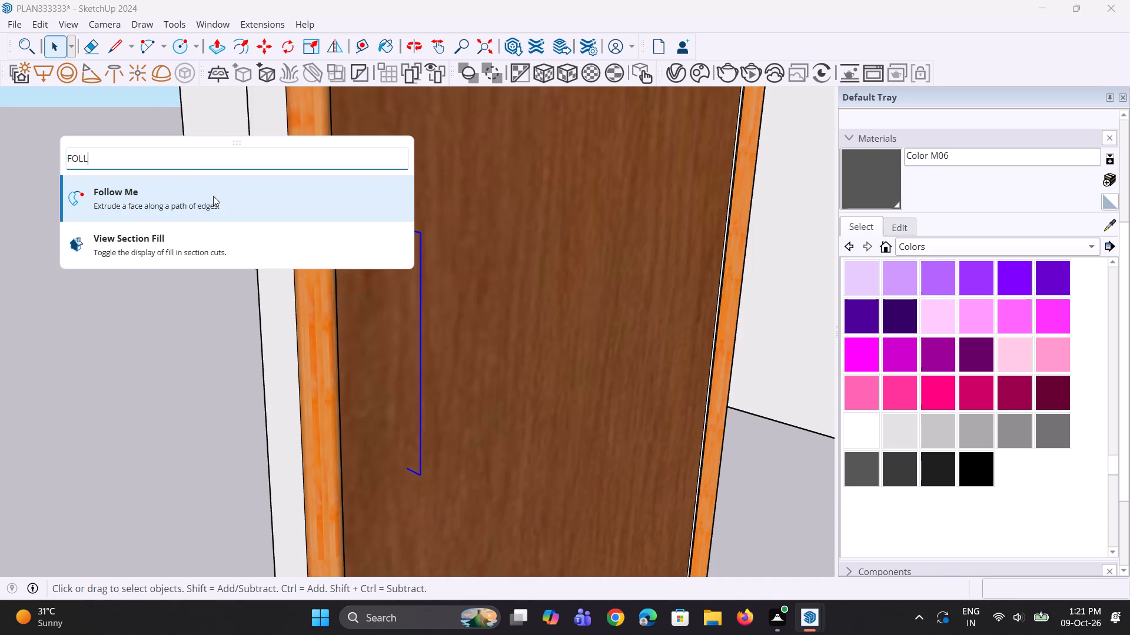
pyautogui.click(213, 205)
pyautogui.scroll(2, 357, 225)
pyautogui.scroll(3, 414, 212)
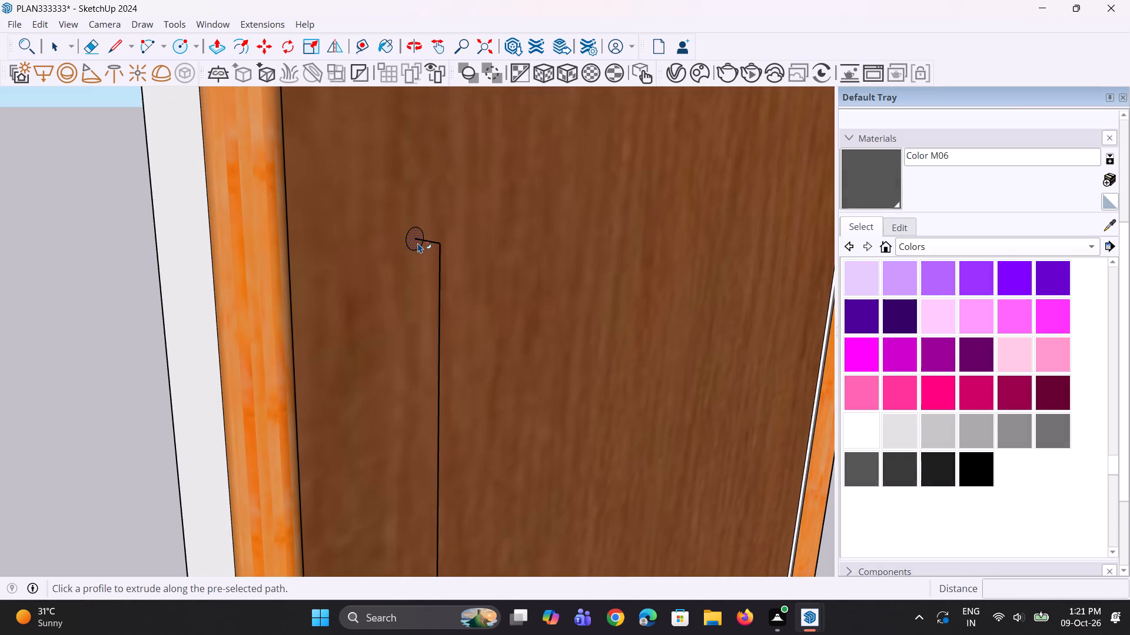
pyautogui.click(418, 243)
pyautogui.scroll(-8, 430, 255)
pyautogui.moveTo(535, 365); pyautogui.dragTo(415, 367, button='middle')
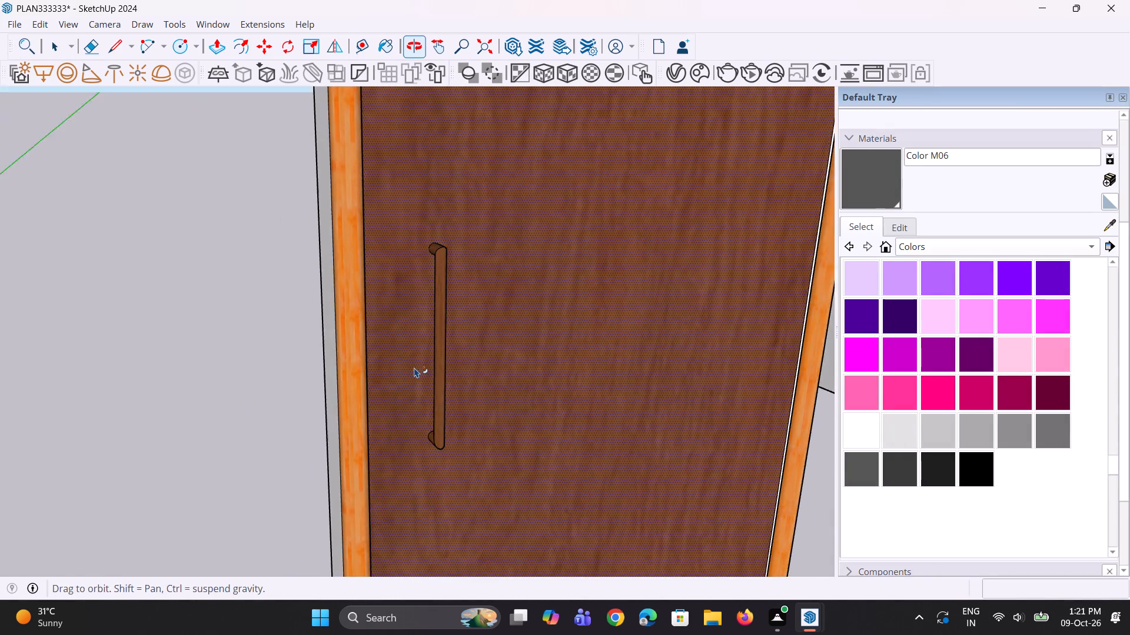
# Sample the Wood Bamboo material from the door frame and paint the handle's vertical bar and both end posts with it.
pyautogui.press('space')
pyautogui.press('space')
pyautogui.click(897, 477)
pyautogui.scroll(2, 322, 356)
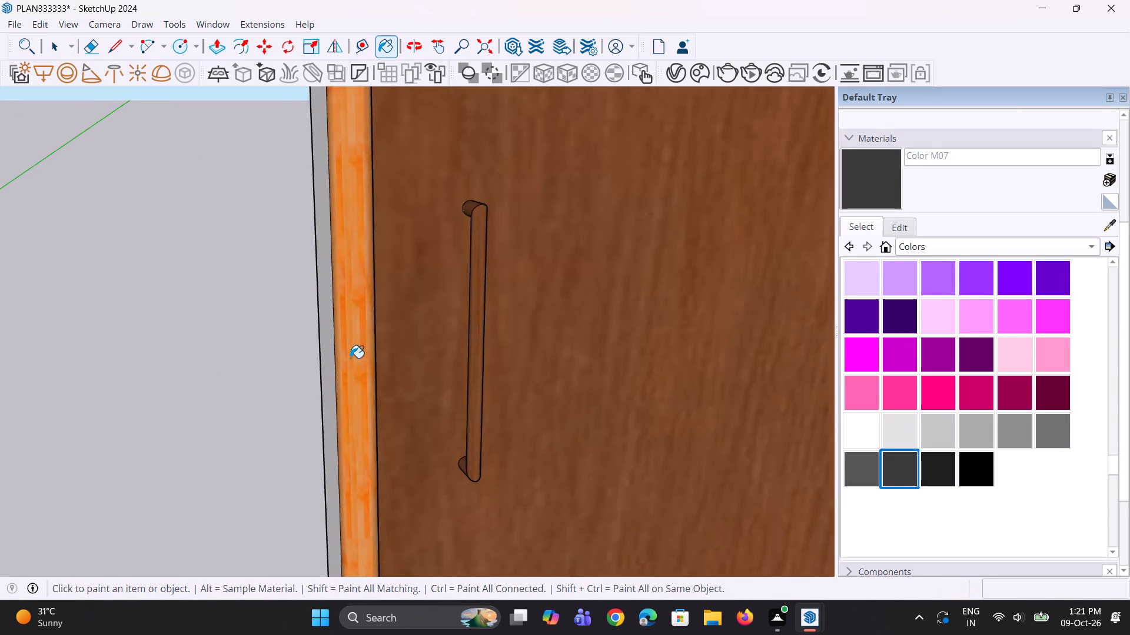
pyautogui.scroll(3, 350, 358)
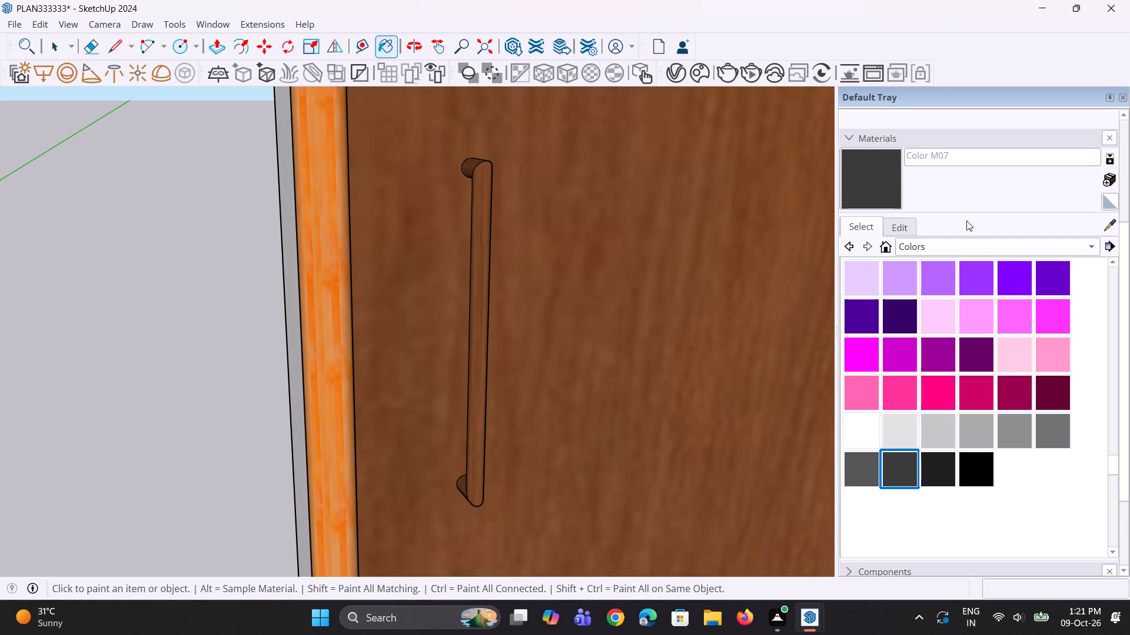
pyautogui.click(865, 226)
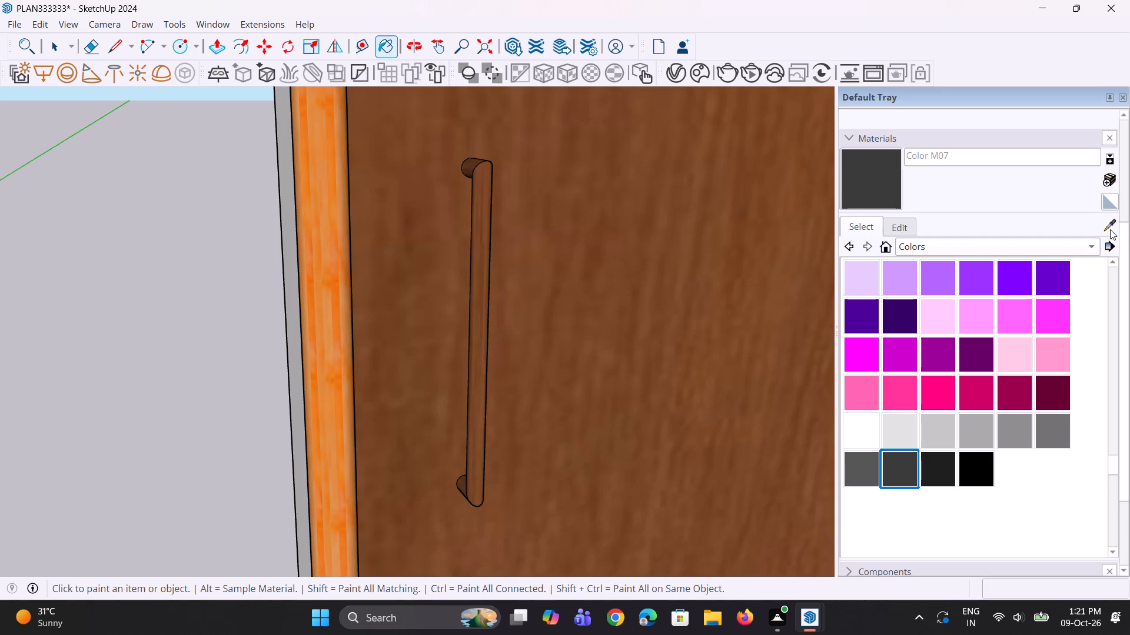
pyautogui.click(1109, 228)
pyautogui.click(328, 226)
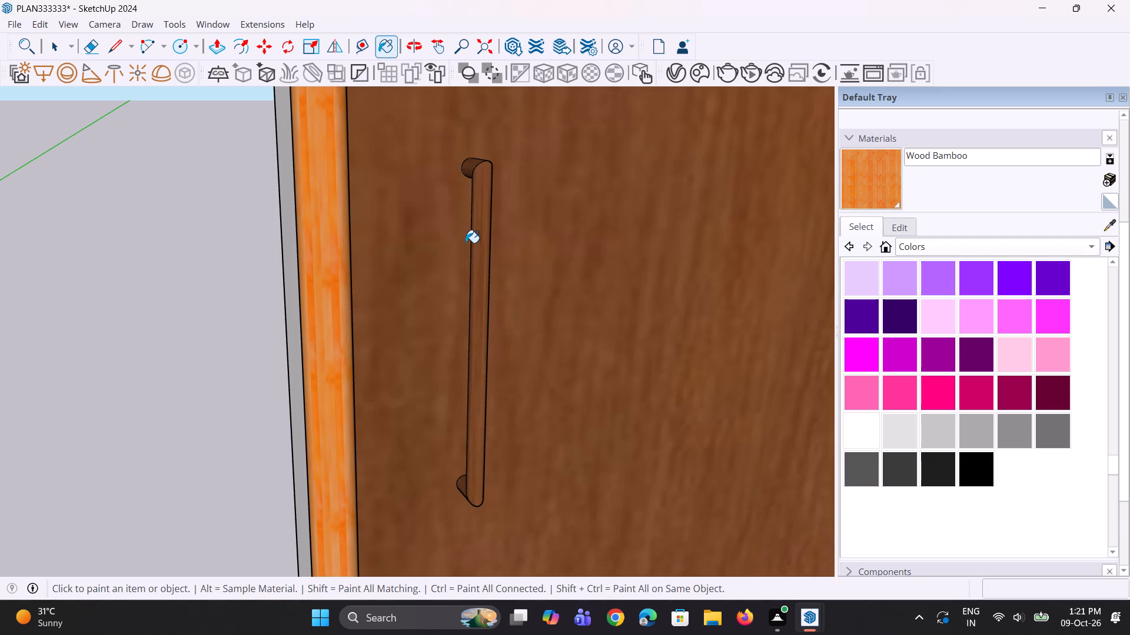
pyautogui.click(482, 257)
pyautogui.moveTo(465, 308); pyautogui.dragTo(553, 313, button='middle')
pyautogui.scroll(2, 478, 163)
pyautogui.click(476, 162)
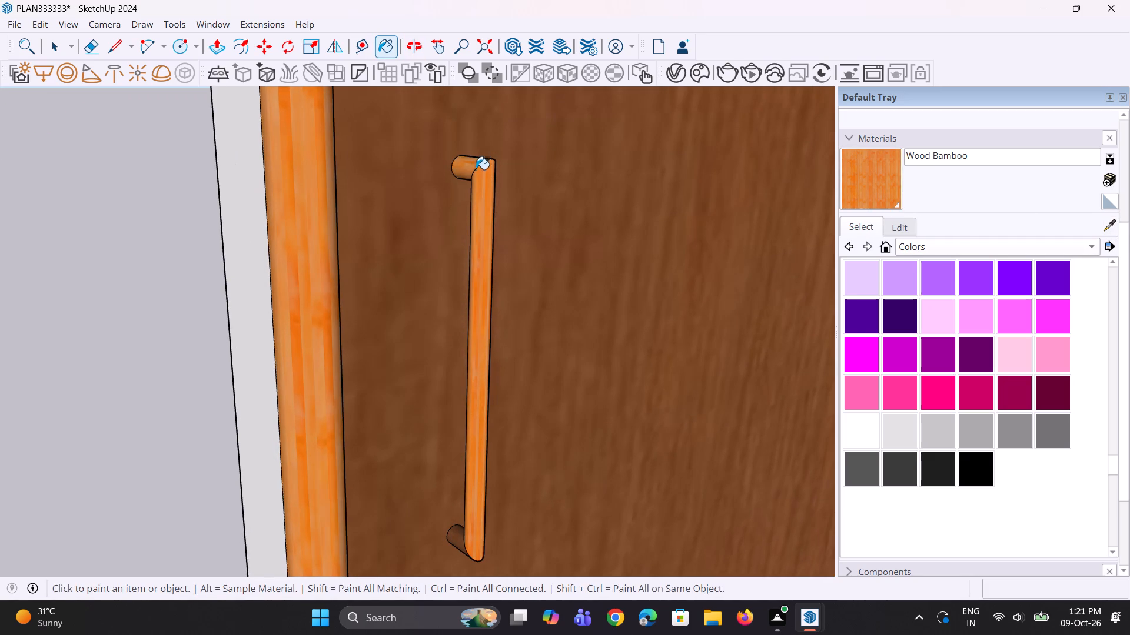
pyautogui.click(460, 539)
# Examine the door and its new handle from several sides and distances, next to the house and the scale figure.
pyautogui.scroll(-2, 570, 447)
pyautogui.moveTo(573, 443); pyautogui.dragTo(22, 348, button='middle')
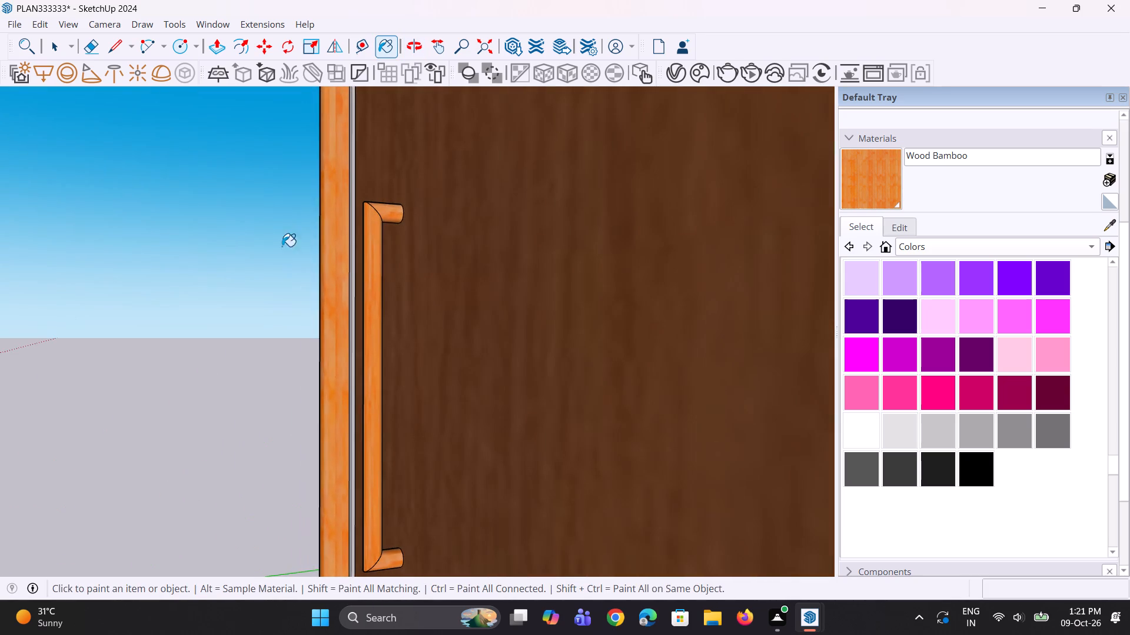
pyautogui.scroll(1, 297, 234)
pyautogui.scroll(-11, 422, 301)
pyautogui.moveTo(437, 363); pyautogui.dragTo(546, 366, button='middle')
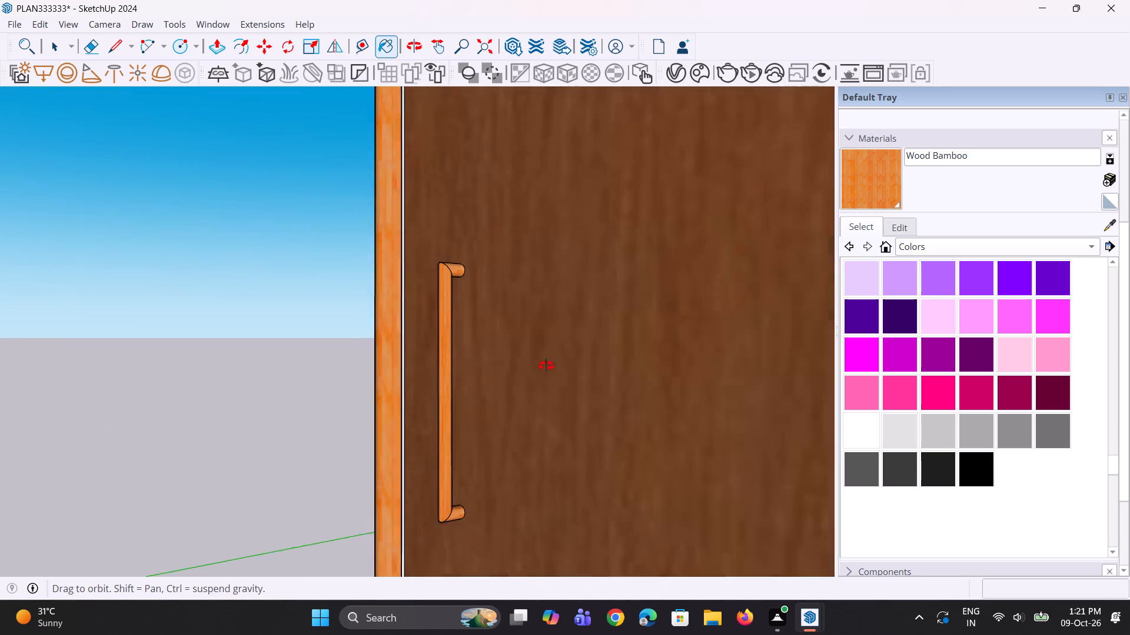
pyautogui.moveTo(546, 366); pyautogui.dragTo(549, 366, button='middle')
pyautogui.scroll(-17, 554, 350)
pyautogui.moveTo(496, 317); pyautogui.dragTo(673, 333, button='middle')
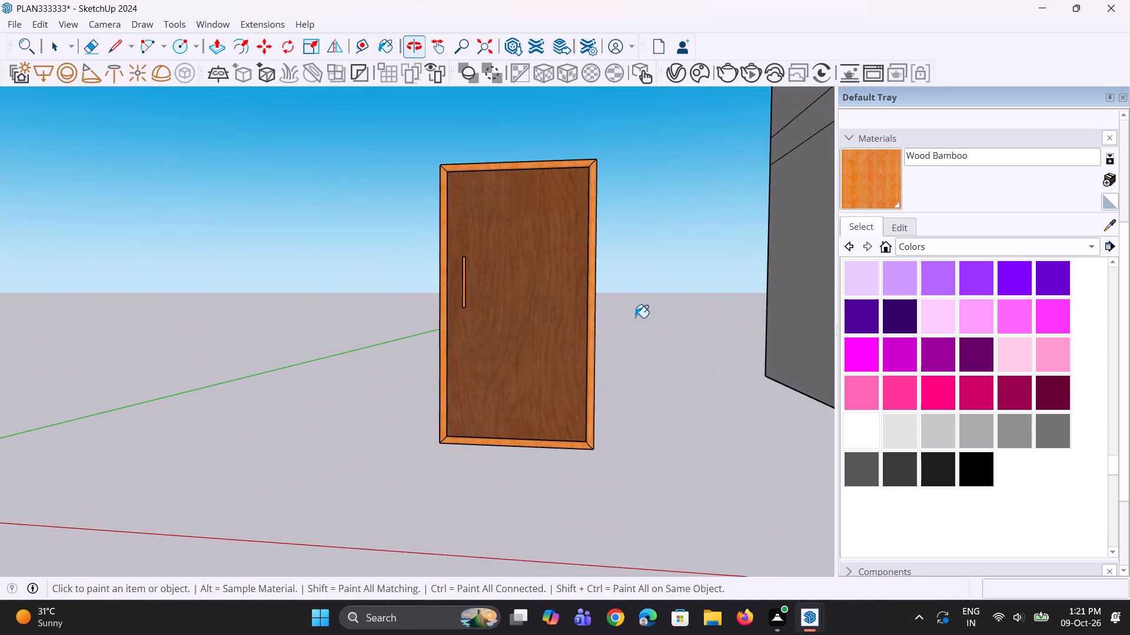
pyautogui.scroll(6, 325, 183)
pyautogui.scroll(-8, 456, 245)
pyautogui.moveTo(506, 306); pyautogui.dragTo(609, 275, button='middle')
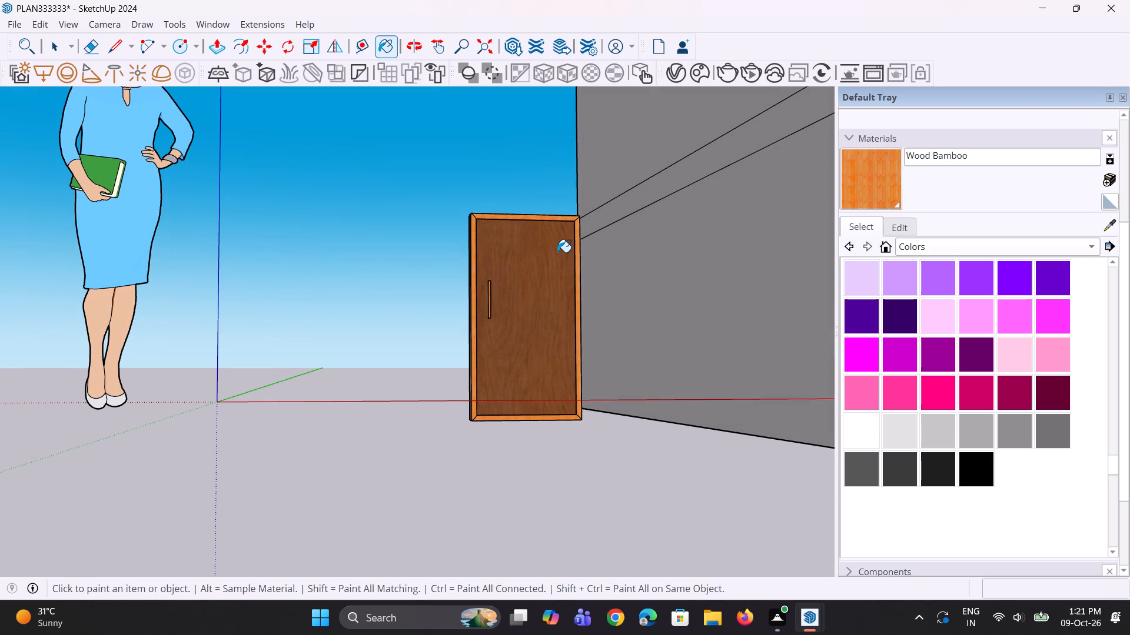
pyautogui.scroll(2, 507, 246)
pyautogui.scroll(-2, 521, 286)
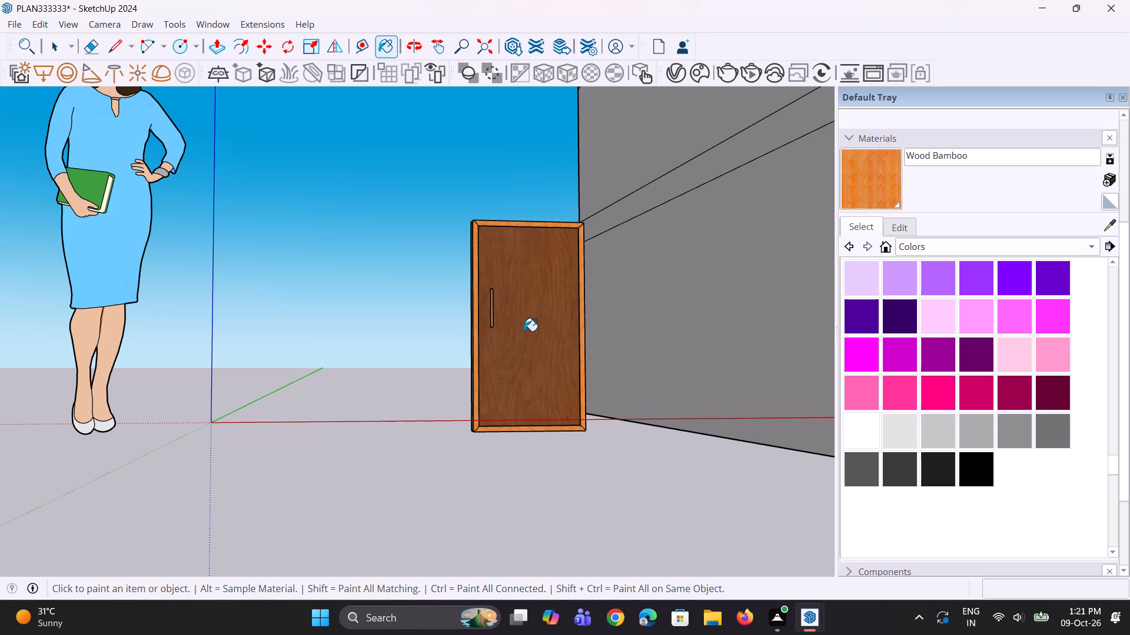
pyautogui.scroll(-4, 440, 206)
pyautogui.moveTo(453, 369); pyautogui.dragTo(488, 415, button='middle')
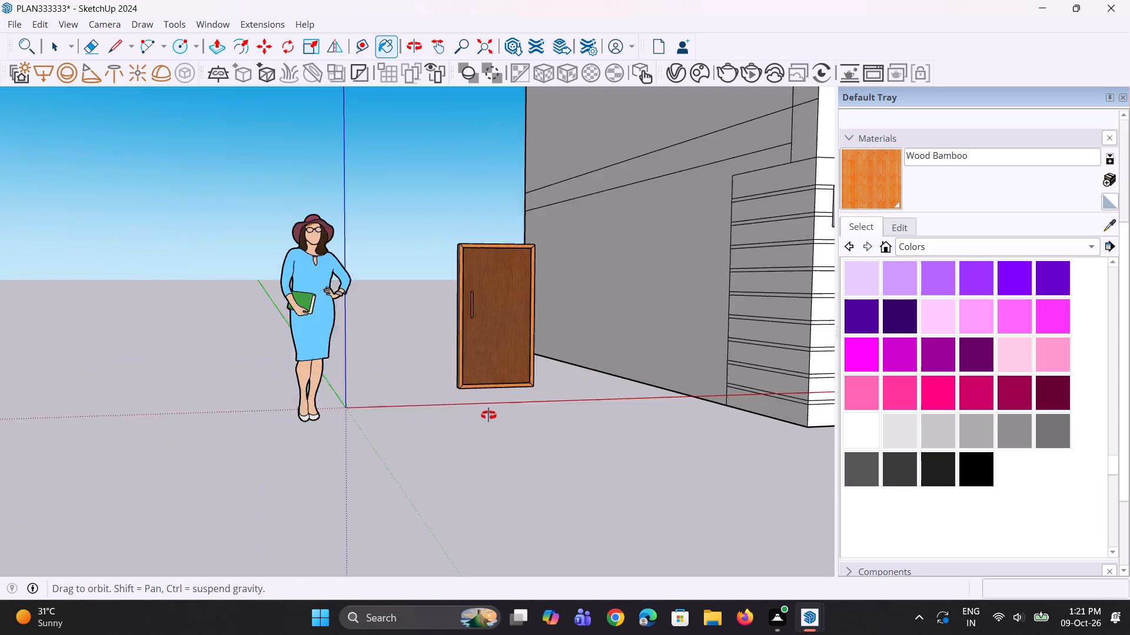
pyautogui.moveTo(488, 415); pyautogui.dragTo(488, 416, button='middle')
pyautogui.scroll(5, 486, 225)
pyautogui.scroll(-2, 454, 238)
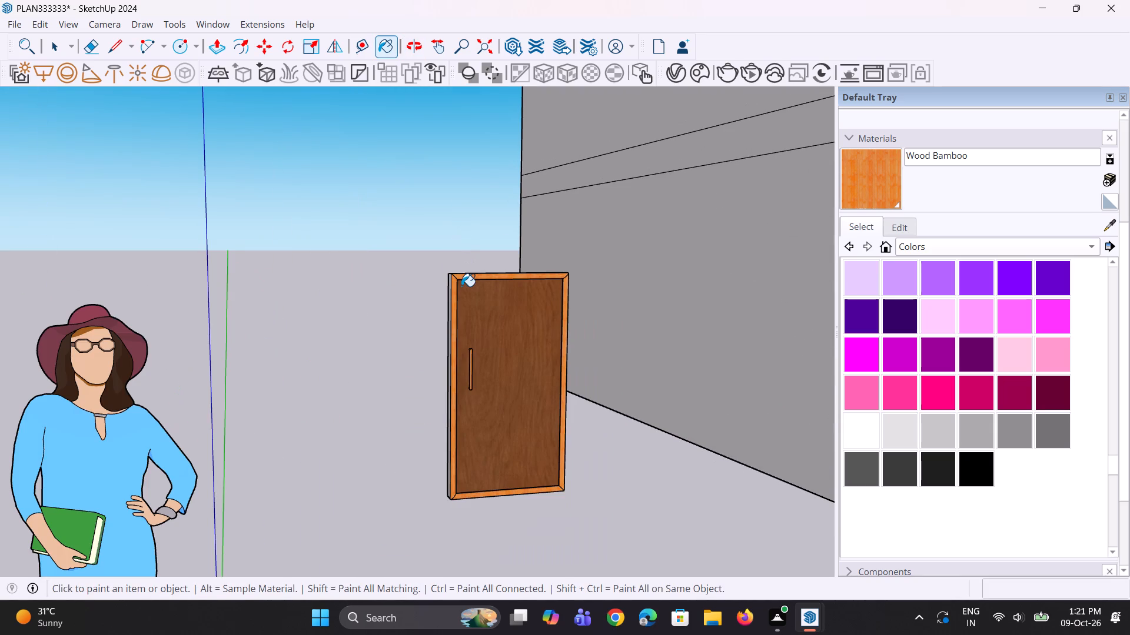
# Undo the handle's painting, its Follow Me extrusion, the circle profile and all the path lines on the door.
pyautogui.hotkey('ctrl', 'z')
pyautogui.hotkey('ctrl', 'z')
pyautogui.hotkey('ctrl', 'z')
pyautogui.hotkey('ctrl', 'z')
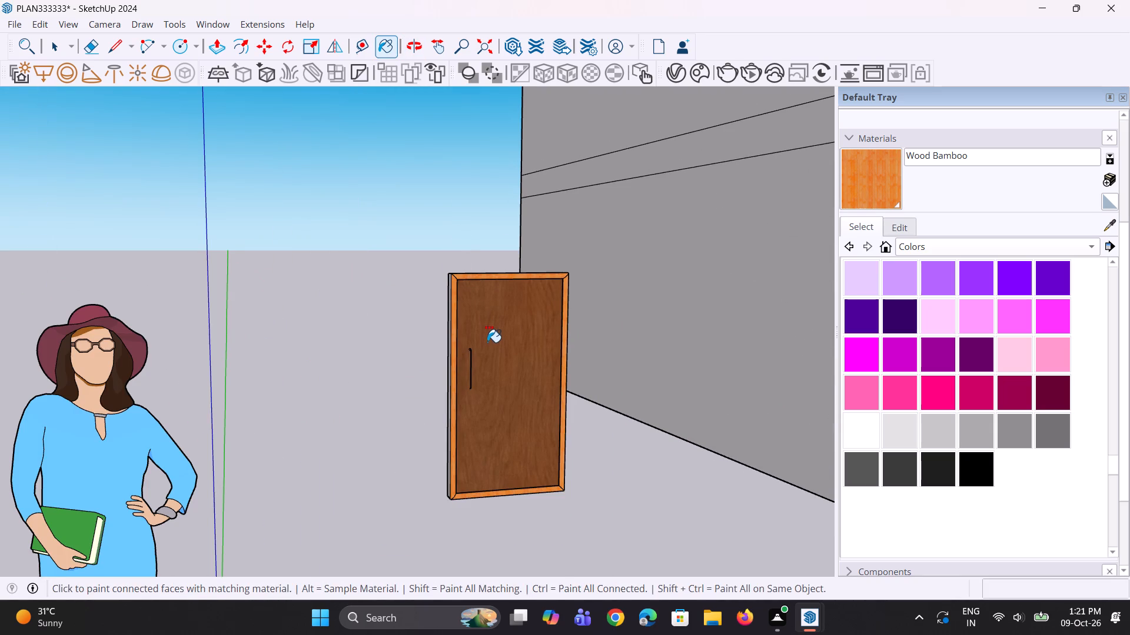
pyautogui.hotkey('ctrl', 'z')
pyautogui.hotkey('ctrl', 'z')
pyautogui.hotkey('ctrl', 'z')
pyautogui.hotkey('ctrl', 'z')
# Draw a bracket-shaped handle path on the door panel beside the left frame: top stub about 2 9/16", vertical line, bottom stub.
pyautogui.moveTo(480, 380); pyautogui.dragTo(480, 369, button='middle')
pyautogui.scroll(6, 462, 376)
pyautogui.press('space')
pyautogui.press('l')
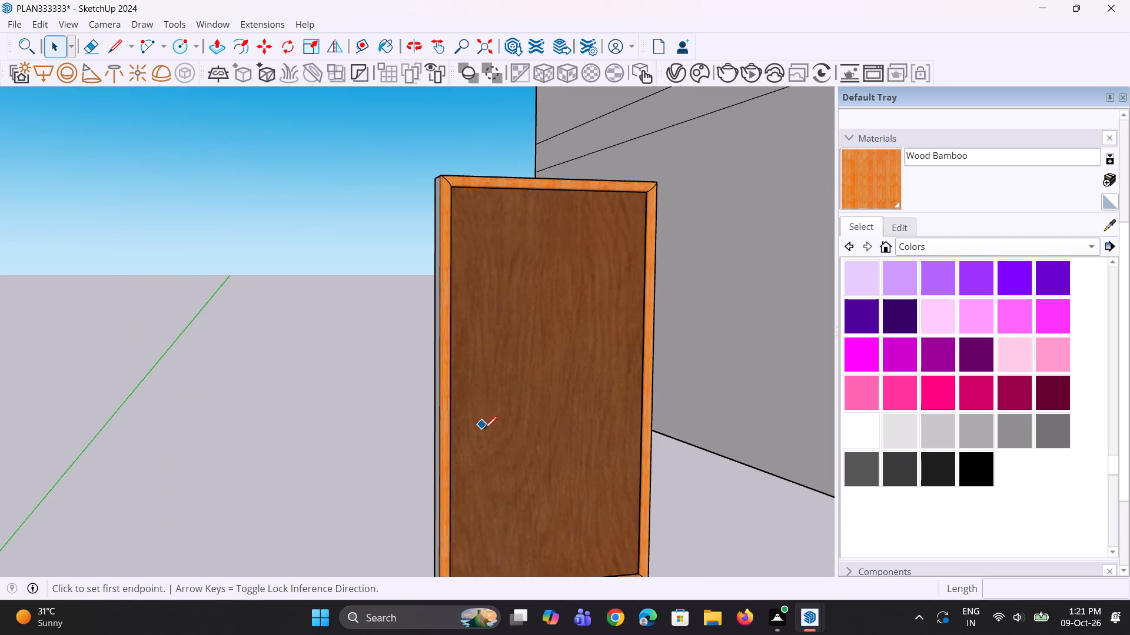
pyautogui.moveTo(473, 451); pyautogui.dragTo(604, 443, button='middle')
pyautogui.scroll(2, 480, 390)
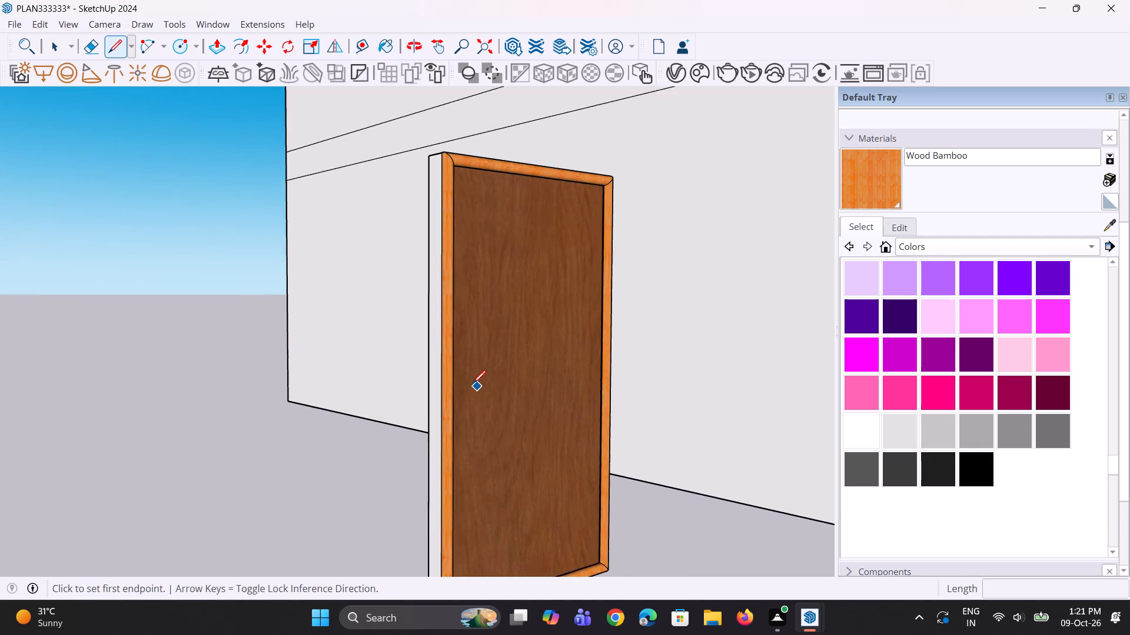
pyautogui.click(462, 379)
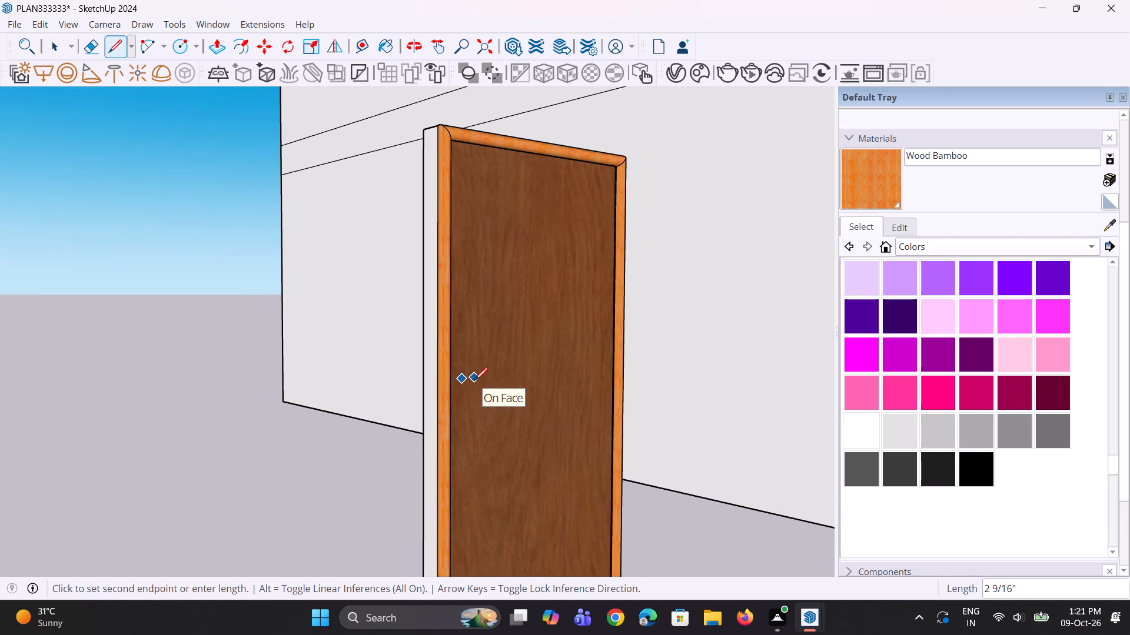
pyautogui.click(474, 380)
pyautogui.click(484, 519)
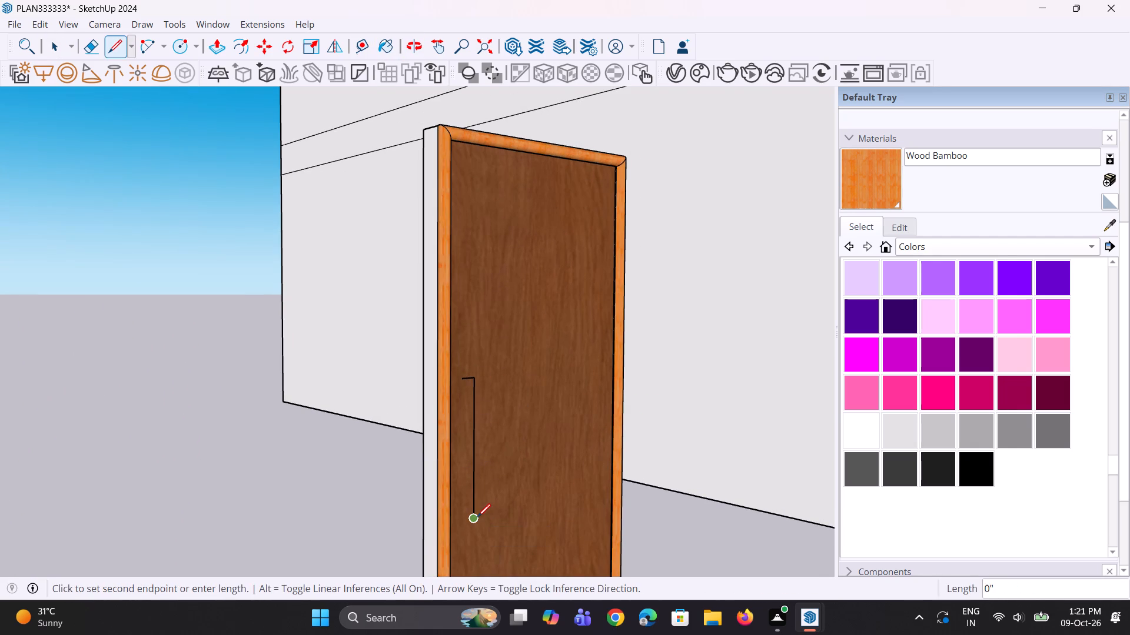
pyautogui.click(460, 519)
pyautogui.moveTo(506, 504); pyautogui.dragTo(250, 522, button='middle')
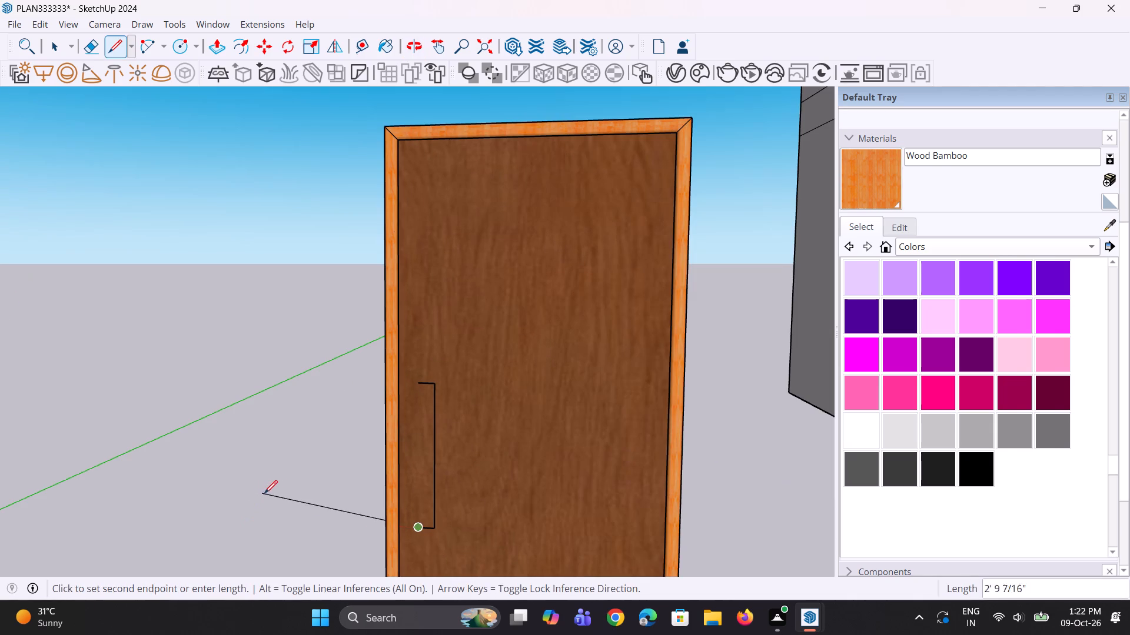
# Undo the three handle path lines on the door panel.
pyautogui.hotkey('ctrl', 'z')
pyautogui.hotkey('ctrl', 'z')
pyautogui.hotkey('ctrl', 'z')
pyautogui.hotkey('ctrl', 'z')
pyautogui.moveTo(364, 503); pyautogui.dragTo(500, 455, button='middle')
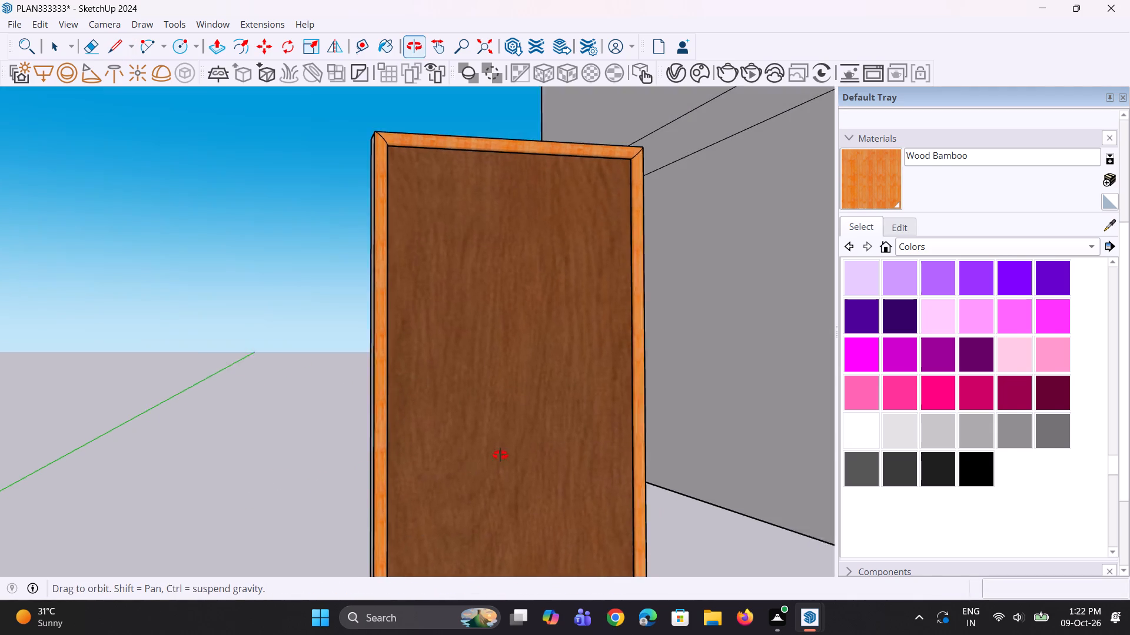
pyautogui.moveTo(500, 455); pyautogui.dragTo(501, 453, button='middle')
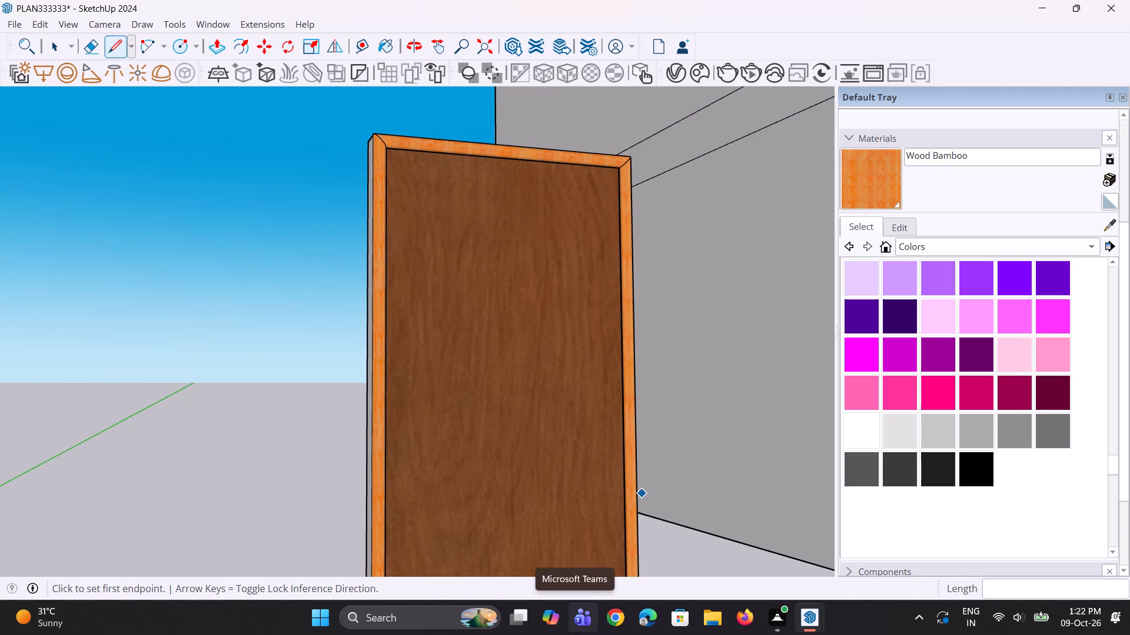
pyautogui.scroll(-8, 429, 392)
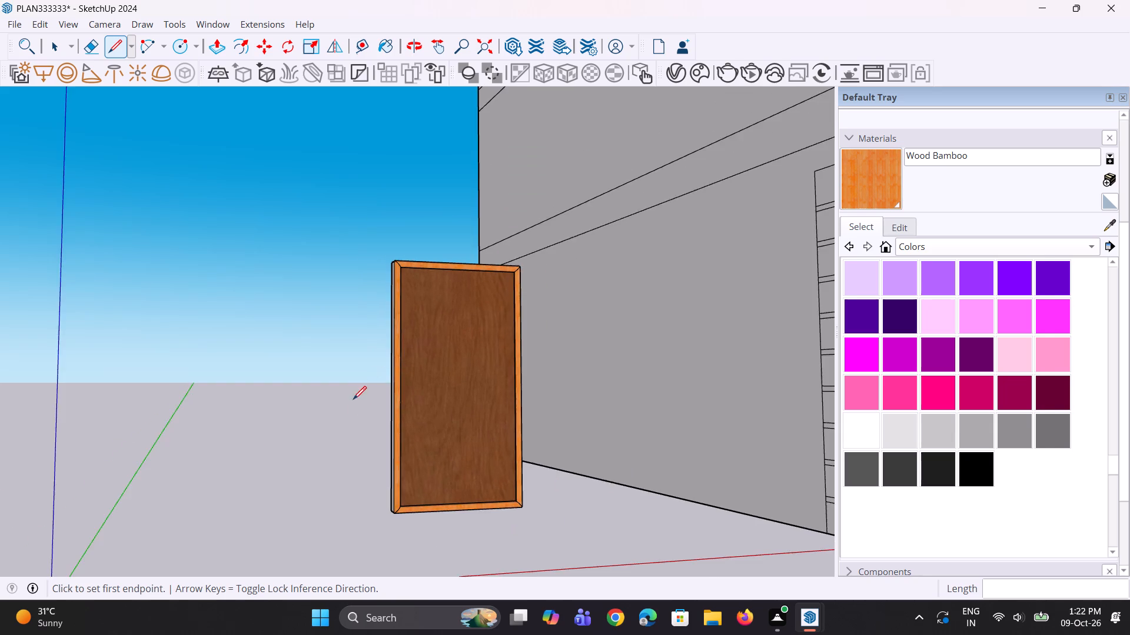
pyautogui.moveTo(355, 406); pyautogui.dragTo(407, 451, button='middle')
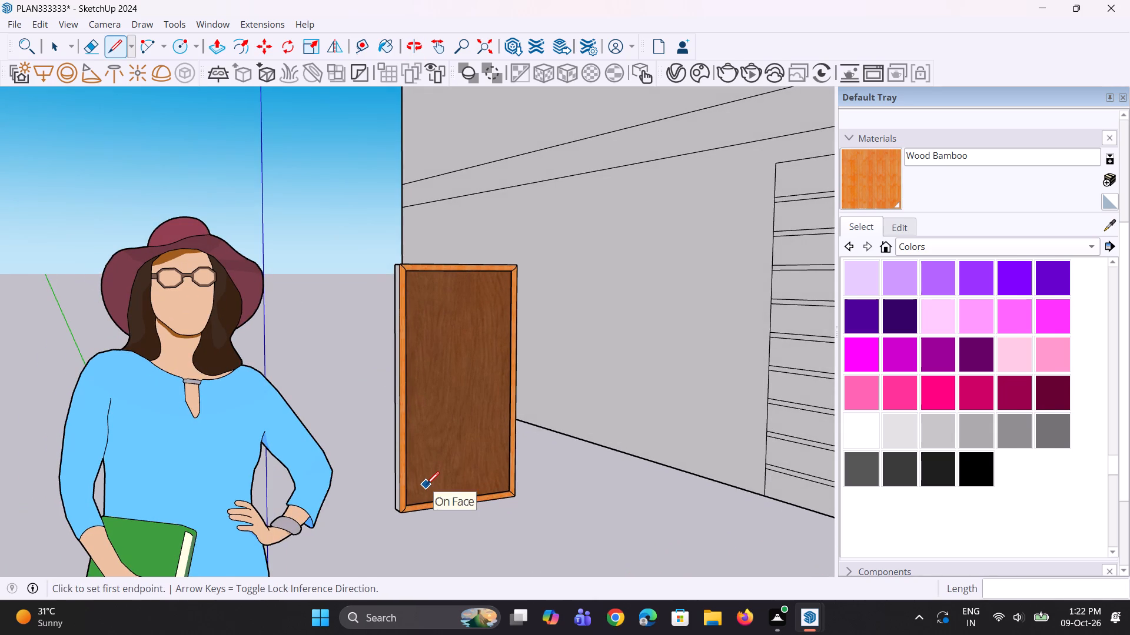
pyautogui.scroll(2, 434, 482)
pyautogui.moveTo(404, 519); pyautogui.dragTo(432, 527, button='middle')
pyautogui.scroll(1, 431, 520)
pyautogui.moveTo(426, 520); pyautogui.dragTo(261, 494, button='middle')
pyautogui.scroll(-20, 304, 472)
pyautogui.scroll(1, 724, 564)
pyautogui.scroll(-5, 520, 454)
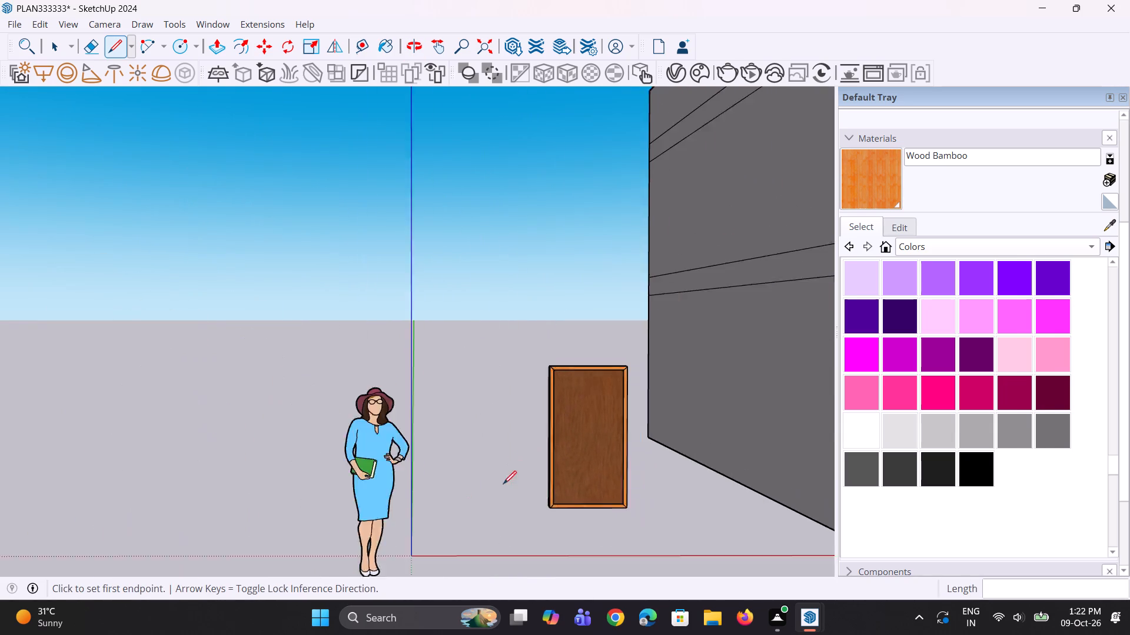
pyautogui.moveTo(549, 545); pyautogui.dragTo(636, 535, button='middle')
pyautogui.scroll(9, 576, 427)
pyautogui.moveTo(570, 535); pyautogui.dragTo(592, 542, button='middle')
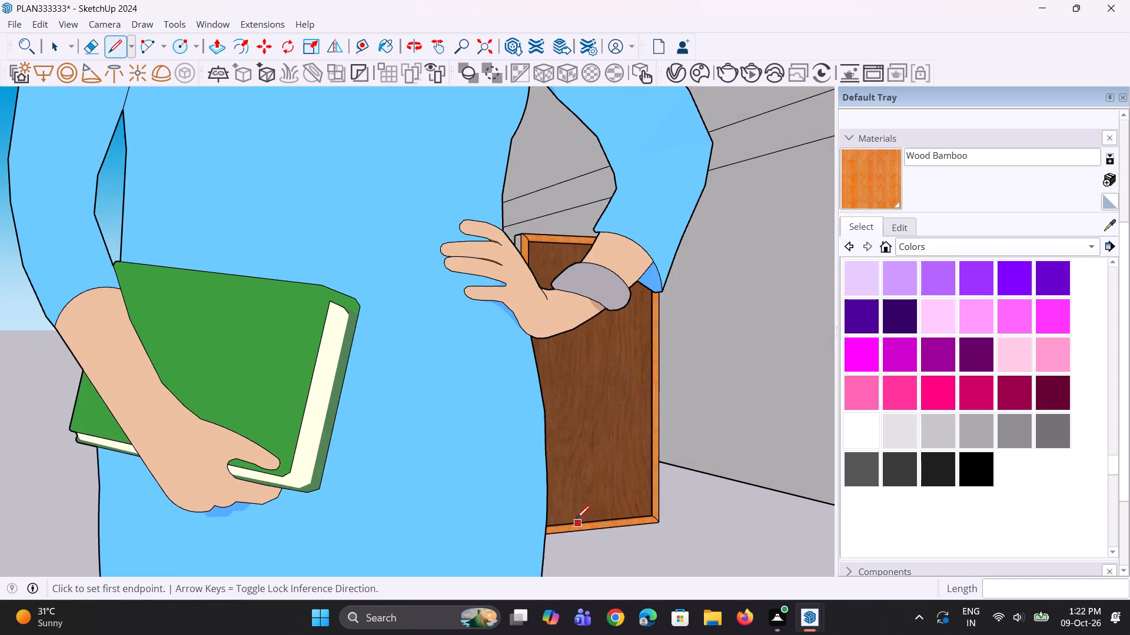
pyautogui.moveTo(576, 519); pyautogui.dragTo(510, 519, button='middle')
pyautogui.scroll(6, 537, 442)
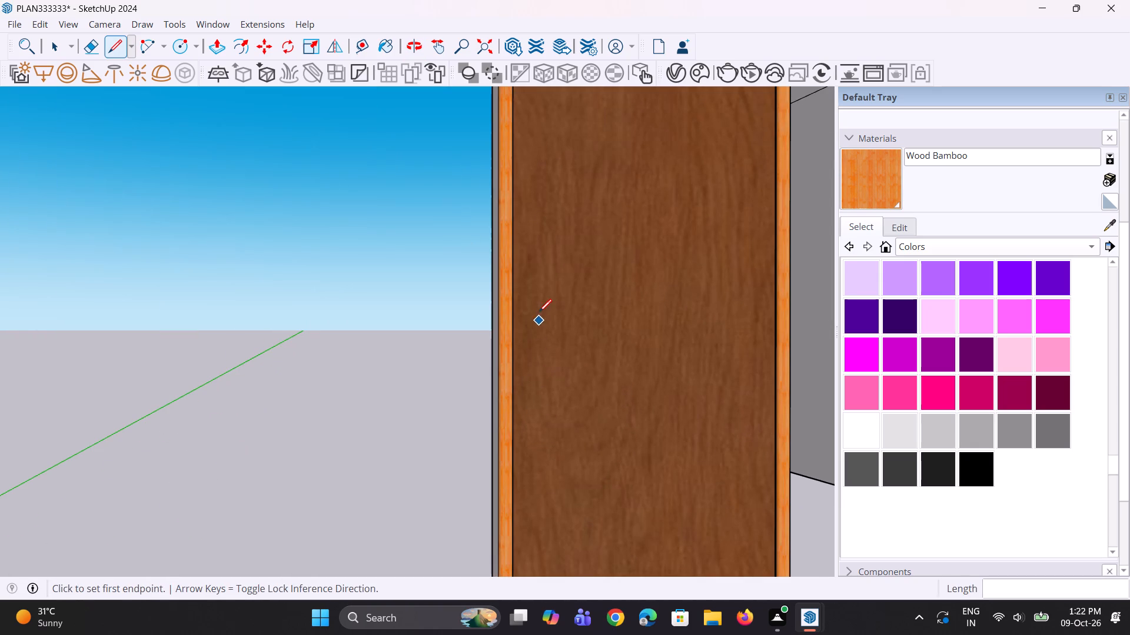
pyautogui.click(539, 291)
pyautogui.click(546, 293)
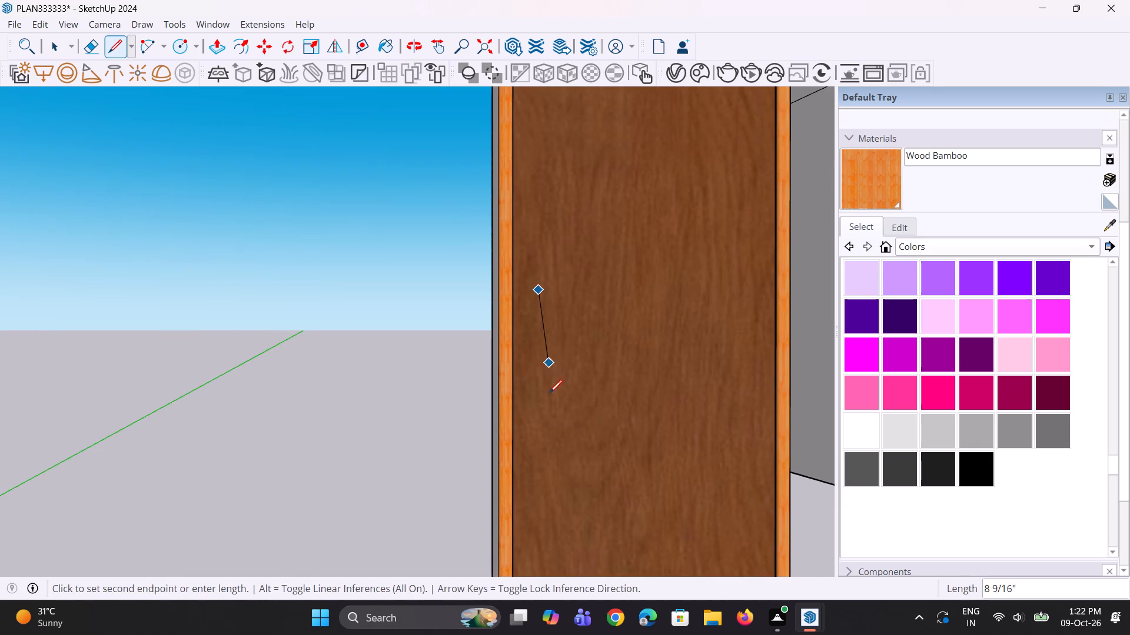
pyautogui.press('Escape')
# Draw a short horizontal line on the door panel beside the left frame as the handle path's top stub.
pyautogui.scroll(-8, 489, 414)
pyautogui.moveTo(501, 444); pyautogui.dragTo(572, 574, button='middle')
pyautogui.scroll(7, 505, 414)
pyautogui.scroll(1, 522, 507)
pyautogui.moveTo(522, 507); pyautogui.dragTo(561, 481, button='middle')
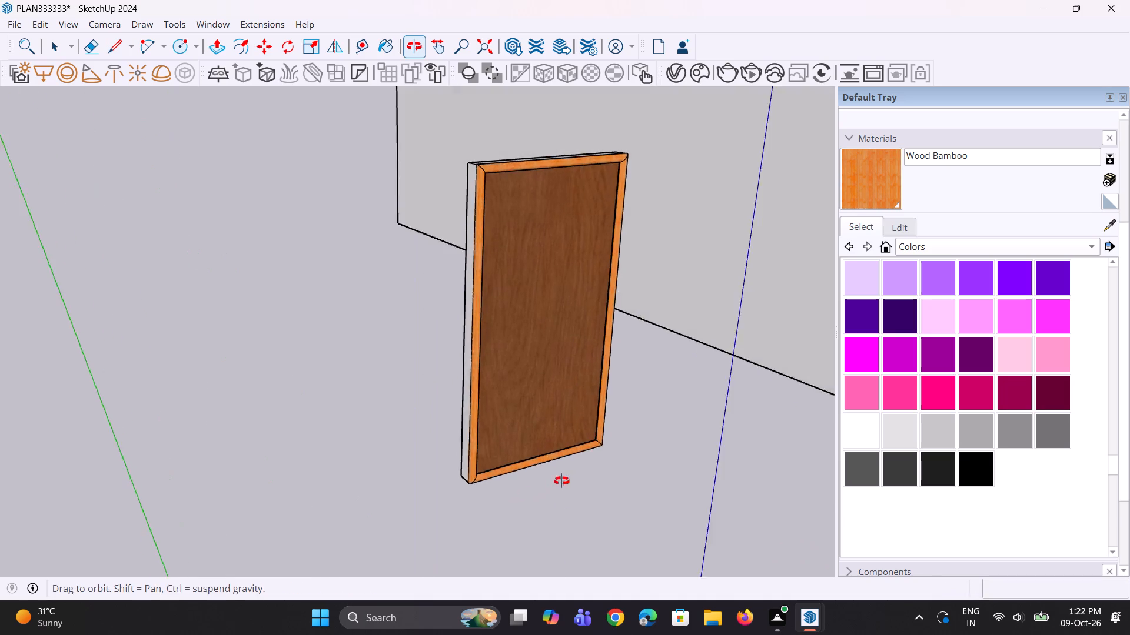
pyautogui.moveTo(561, 481); pyautogui.dragTo(570, 415, button='middle')
pyautogui.scroll(9, 523, 353)
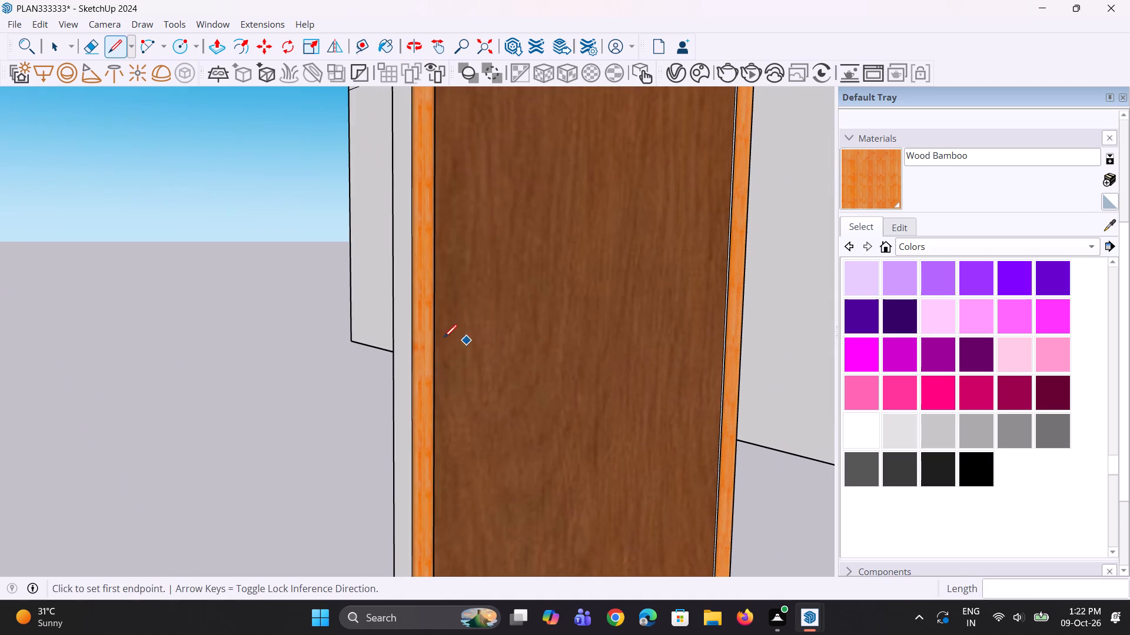
pyautogui.click(460, 200)
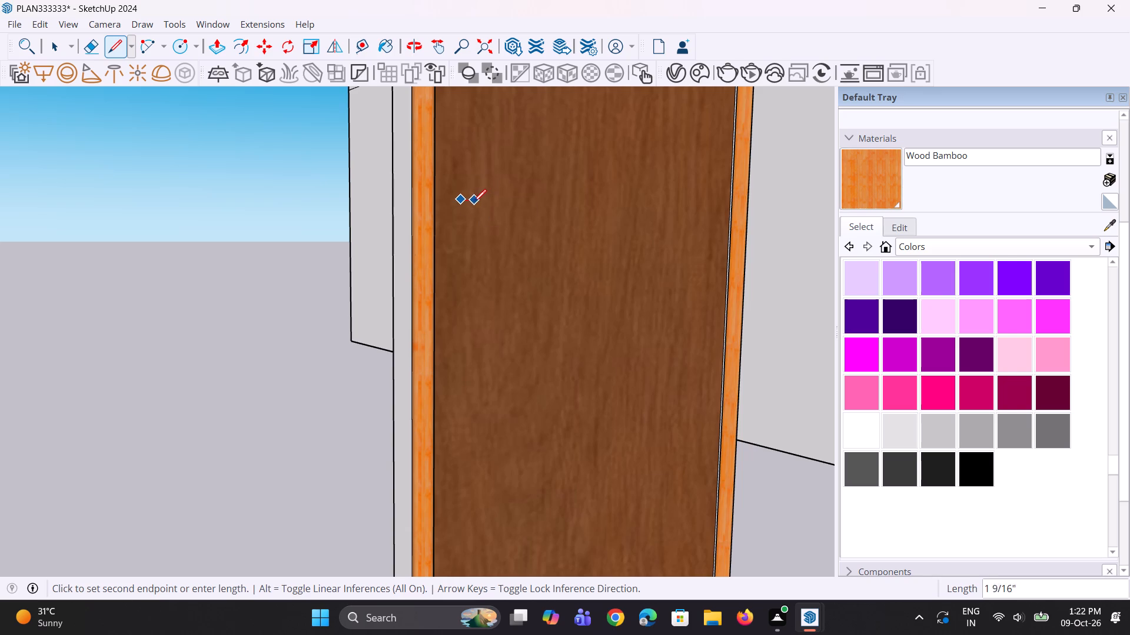
pyautogui.moveTo(501, 267); pyautogui.dragTo(591, 282, button='middle')
pyautogui.scroll(5, 480, 220)
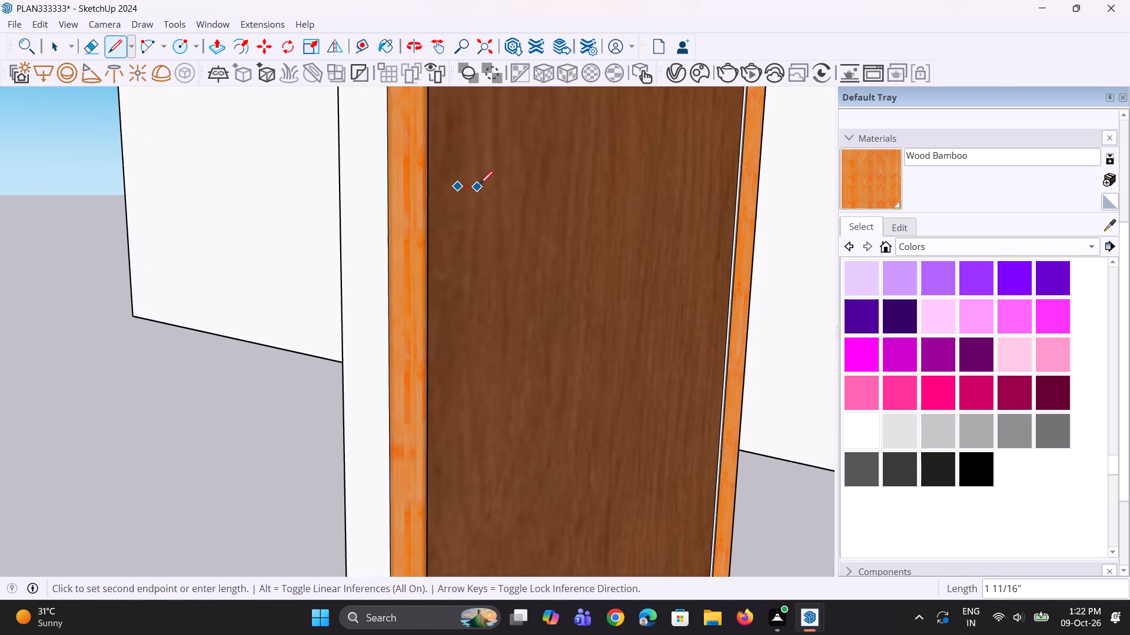
pyautogui.scroll(9, 470, 186)
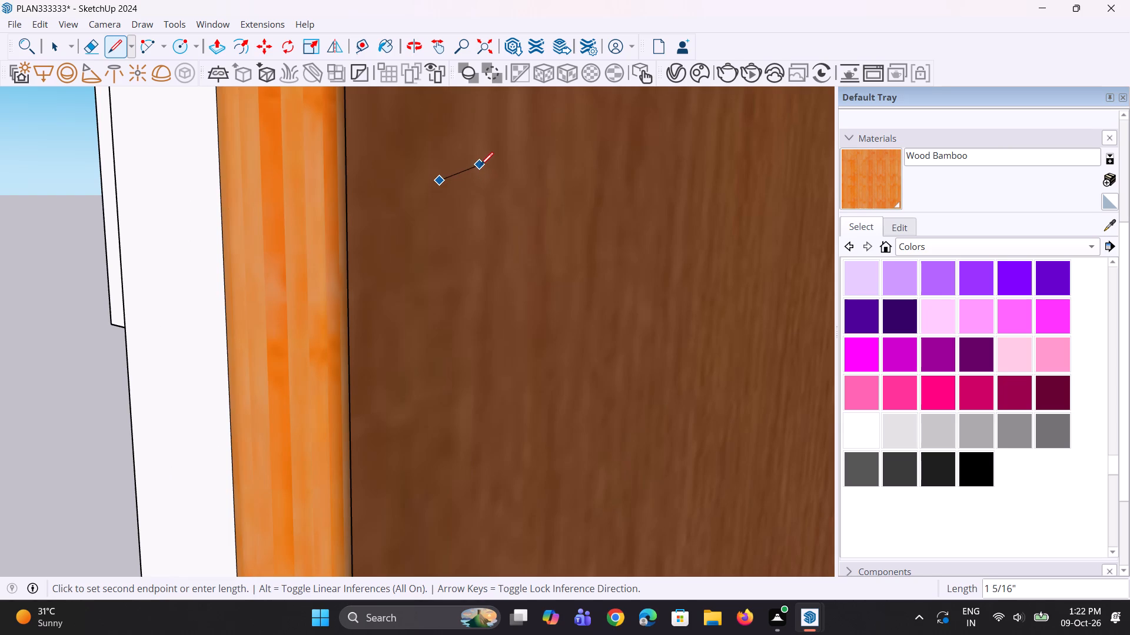
pyautogui.click(480, 173)
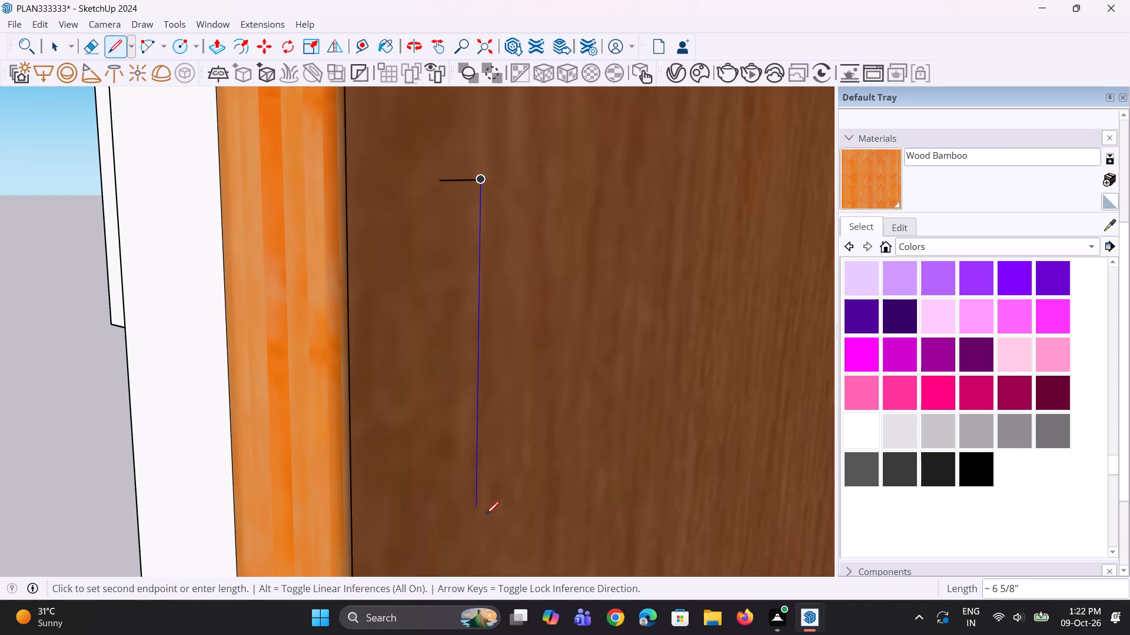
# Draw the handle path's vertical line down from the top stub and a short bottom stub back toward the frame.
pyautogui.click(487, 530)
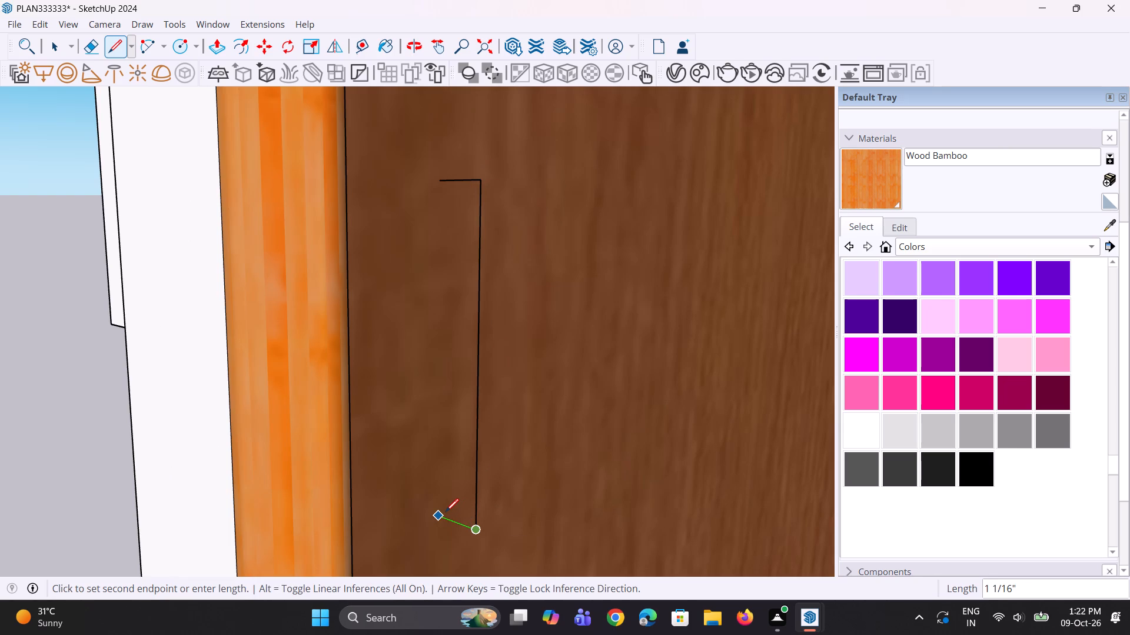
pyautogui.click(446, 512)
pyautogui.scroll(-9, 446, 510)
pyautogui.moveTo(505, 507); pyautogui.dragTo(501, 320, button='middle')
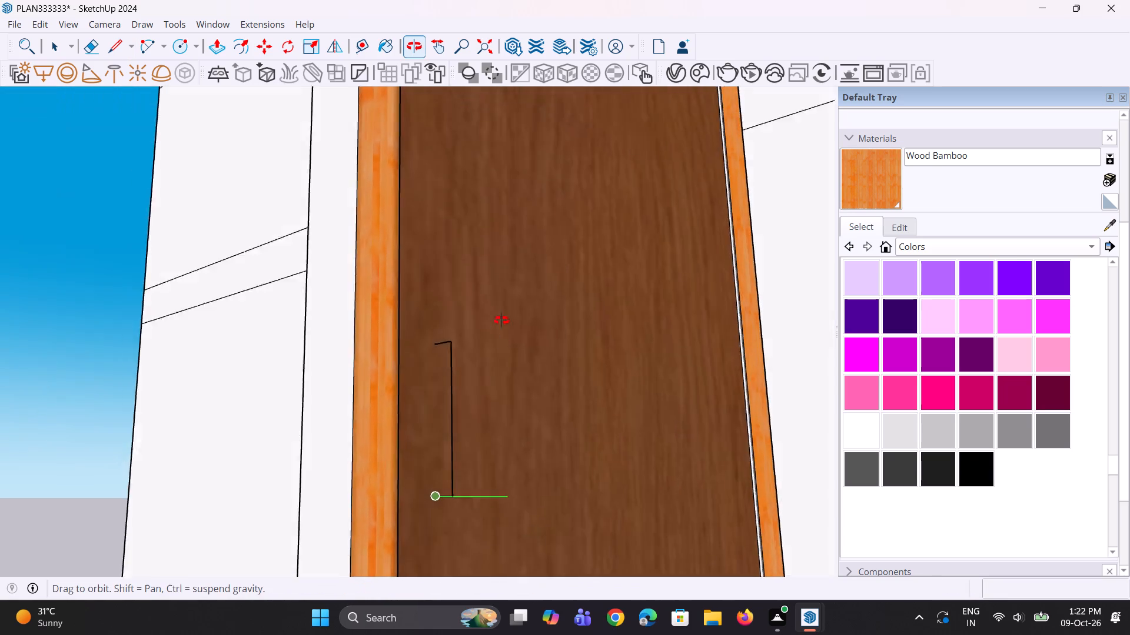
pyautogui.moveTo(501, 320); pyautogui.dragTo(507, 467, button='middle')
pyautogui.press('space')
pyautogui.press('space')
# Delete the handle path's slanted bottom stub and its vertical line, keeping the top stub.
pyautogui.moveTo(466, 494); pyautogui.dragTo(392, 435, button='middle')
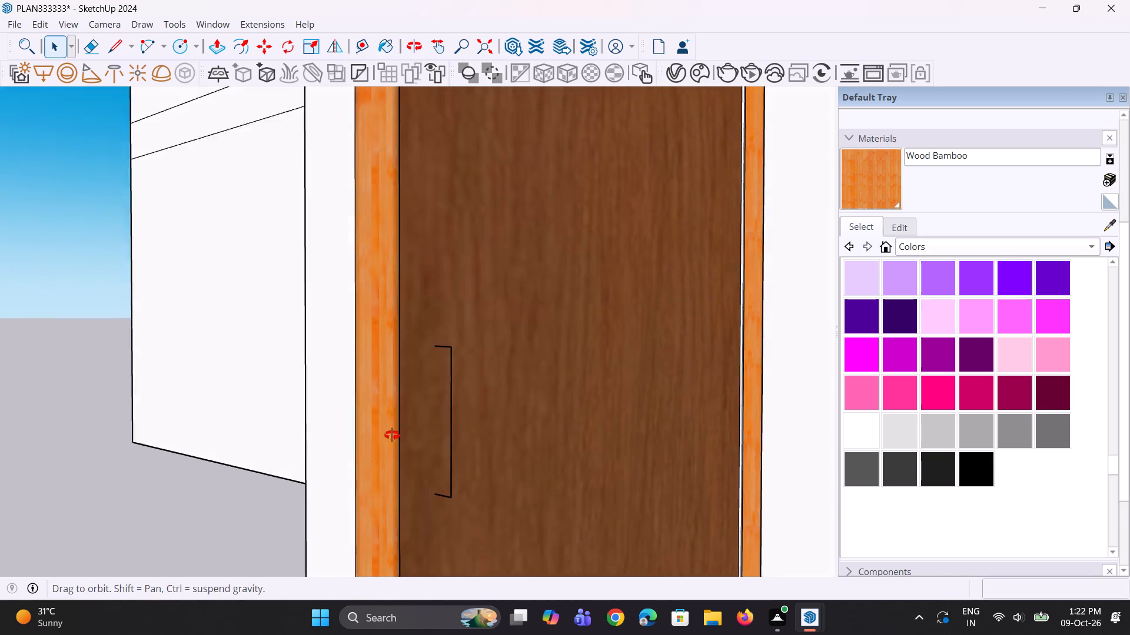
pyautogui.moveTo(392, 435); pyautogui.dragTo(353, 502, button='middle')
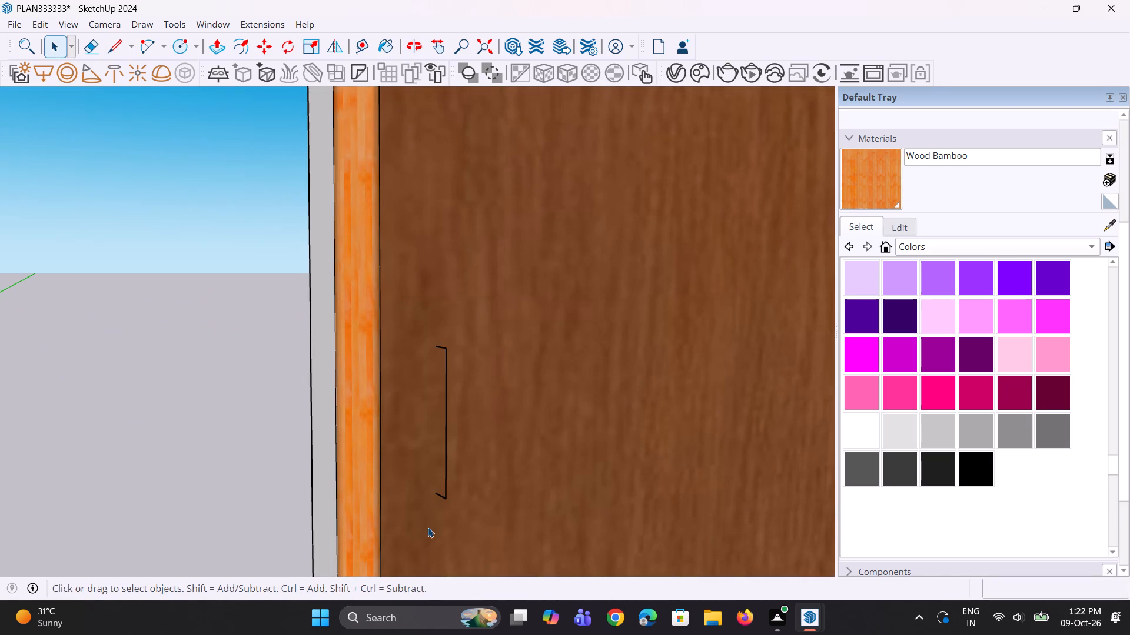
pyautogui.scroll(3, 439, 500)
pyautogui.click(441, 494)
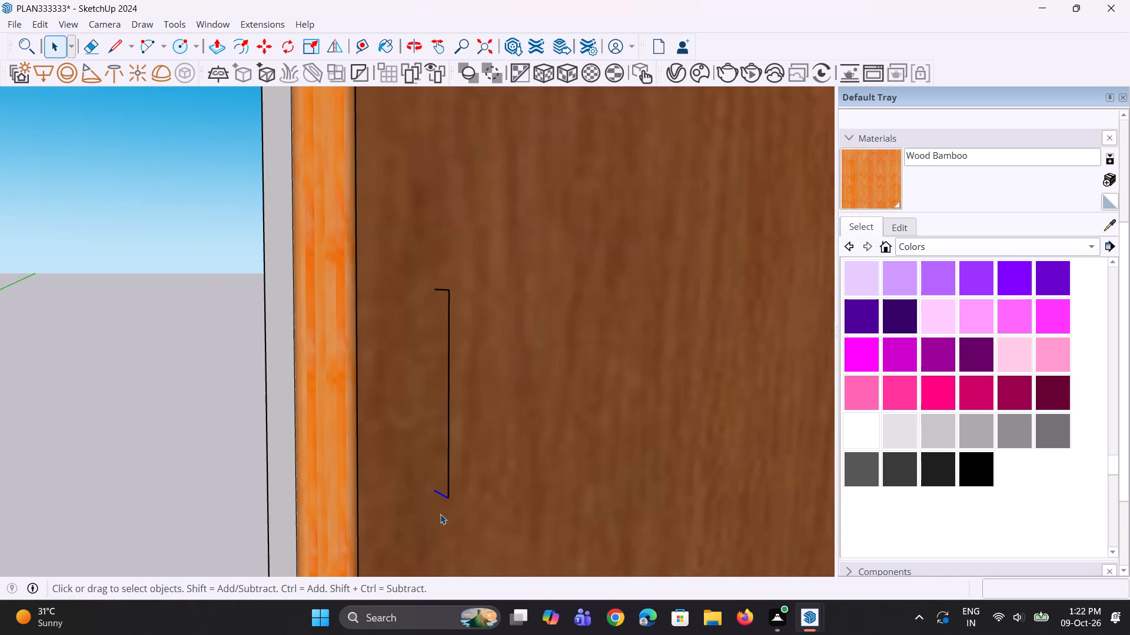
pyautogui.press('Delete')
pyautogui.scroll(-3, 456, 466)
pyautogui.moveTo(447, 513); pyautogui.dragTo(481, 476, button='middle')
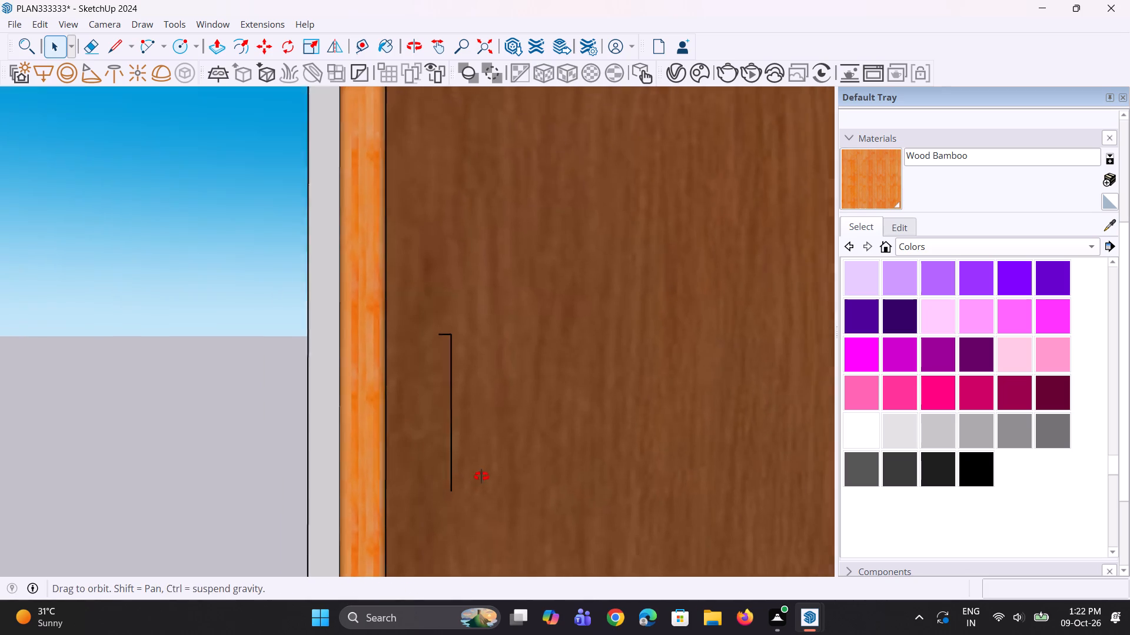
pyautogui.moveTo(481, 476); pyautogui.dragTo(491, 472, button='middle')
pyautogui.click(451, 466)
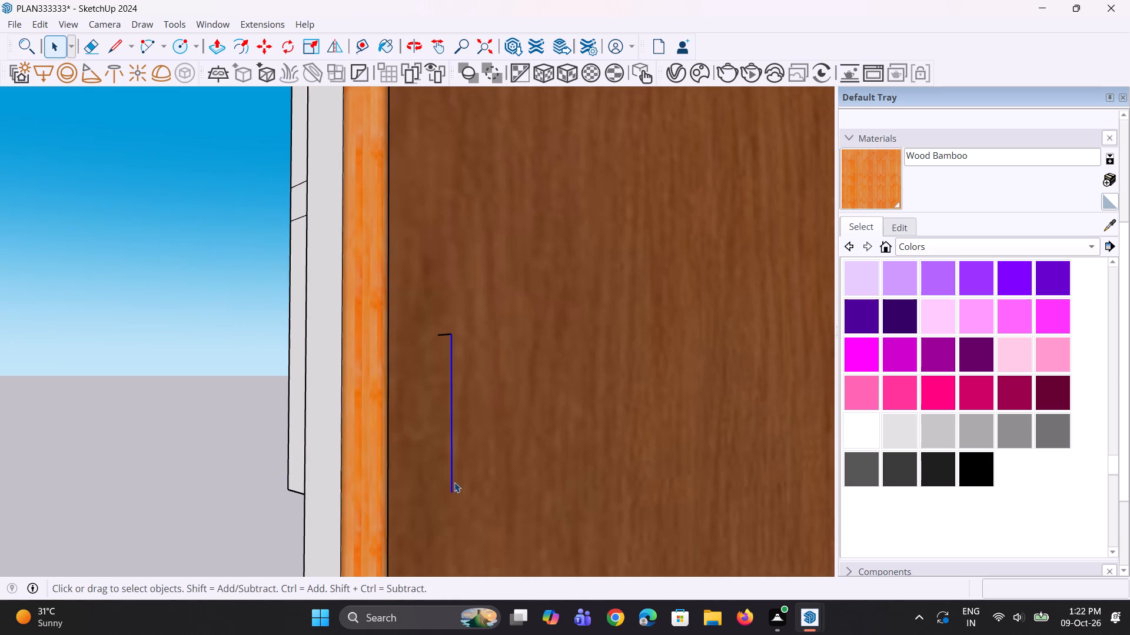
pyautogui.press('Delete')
# Draw a longer vertical line down from the top stub and a bottom stub of about 1 1/16" back toward the frame.
pyautogui.press('l')
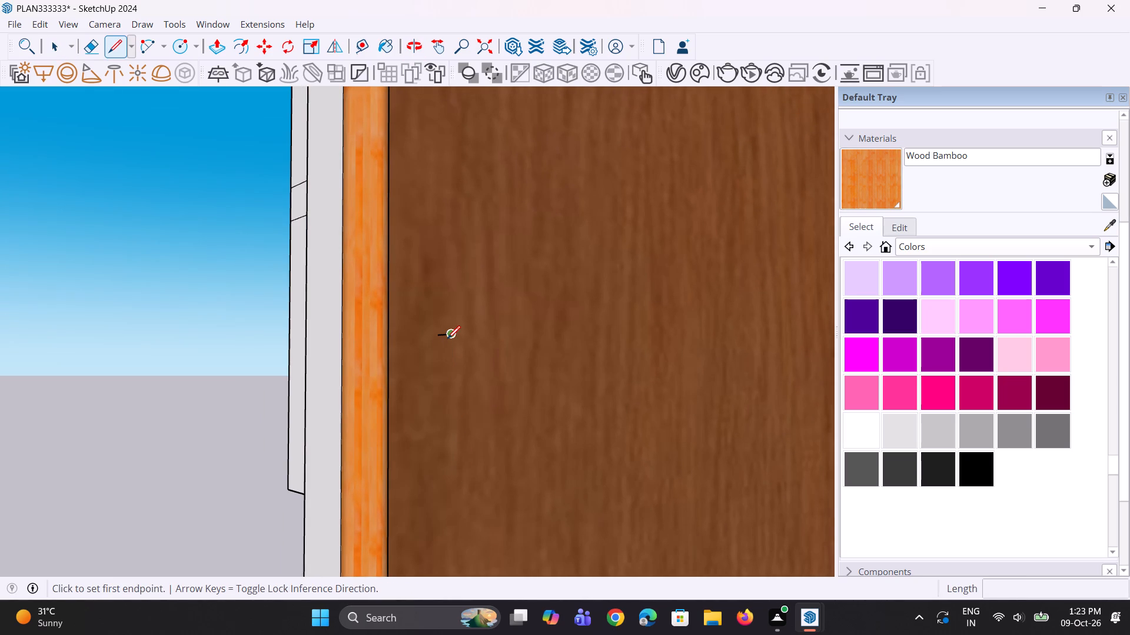
pyautogui.click(450, 339)
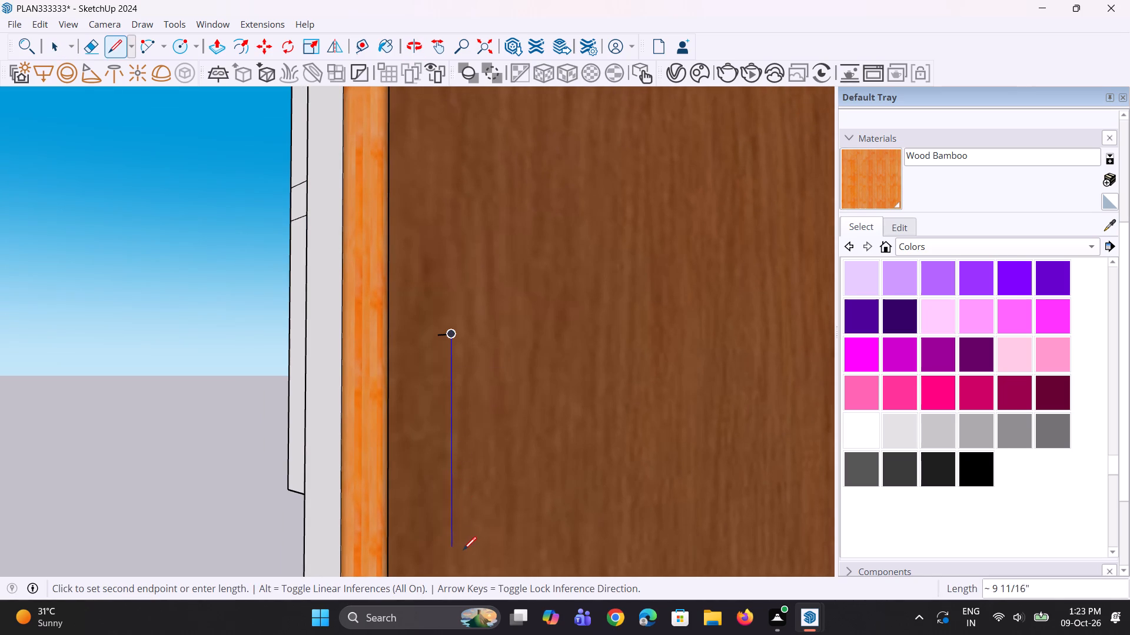
pyautogui.scroll(-4, 464, 561)
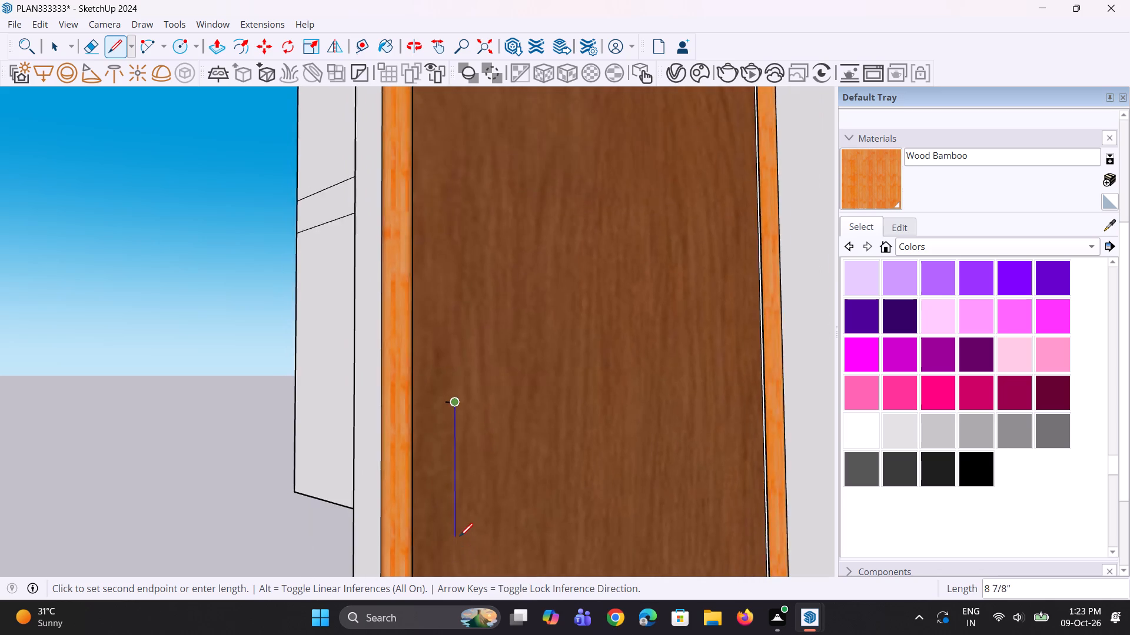
pyautogui.scroll(-15, 460, 536)
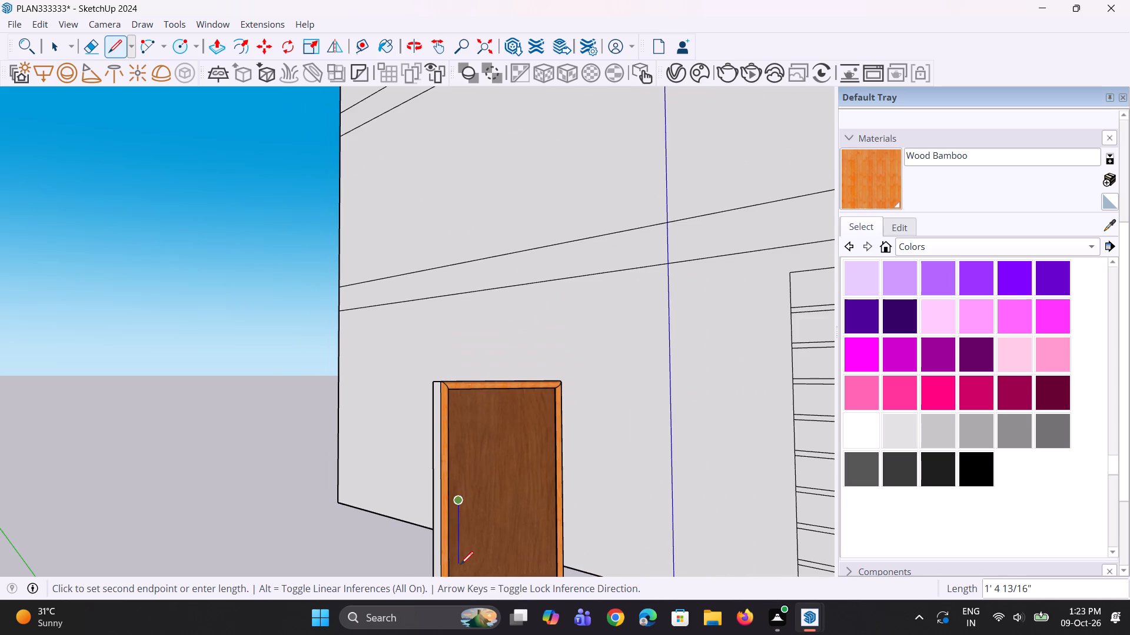
pyautogui.scroll(10, 460, 564)
pyautogui.click(460, 571)
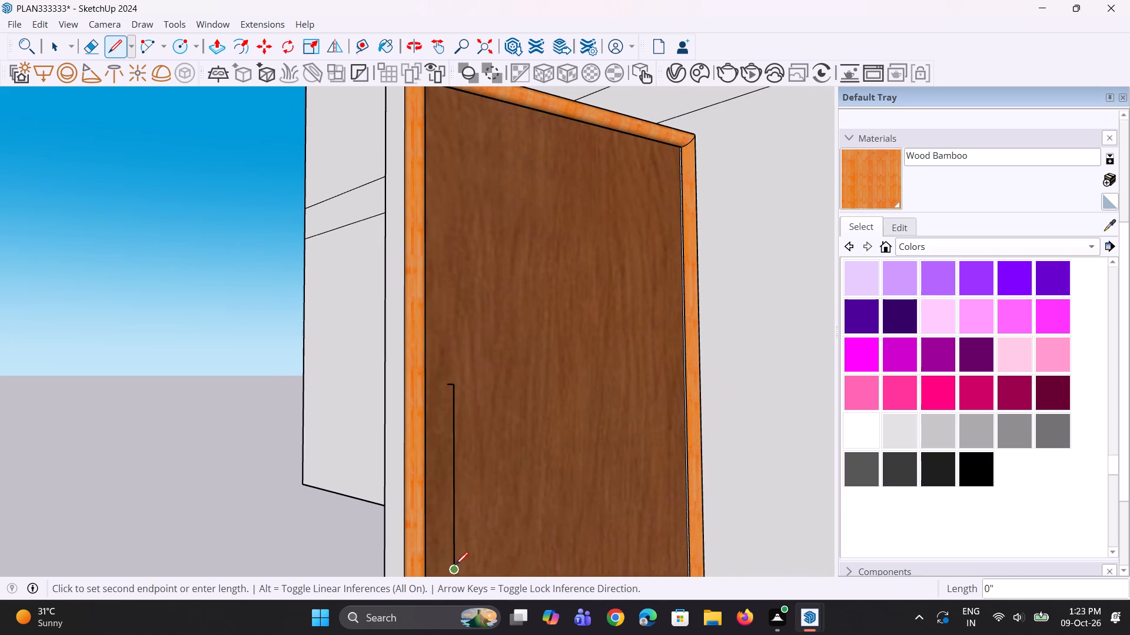
pyautogui.click(441, 563)
pyautogui.moveTo(473, 563); pyautogui.dragTo(540, 562, button='middle')
pyautogui.scroll(8, 444, 563)
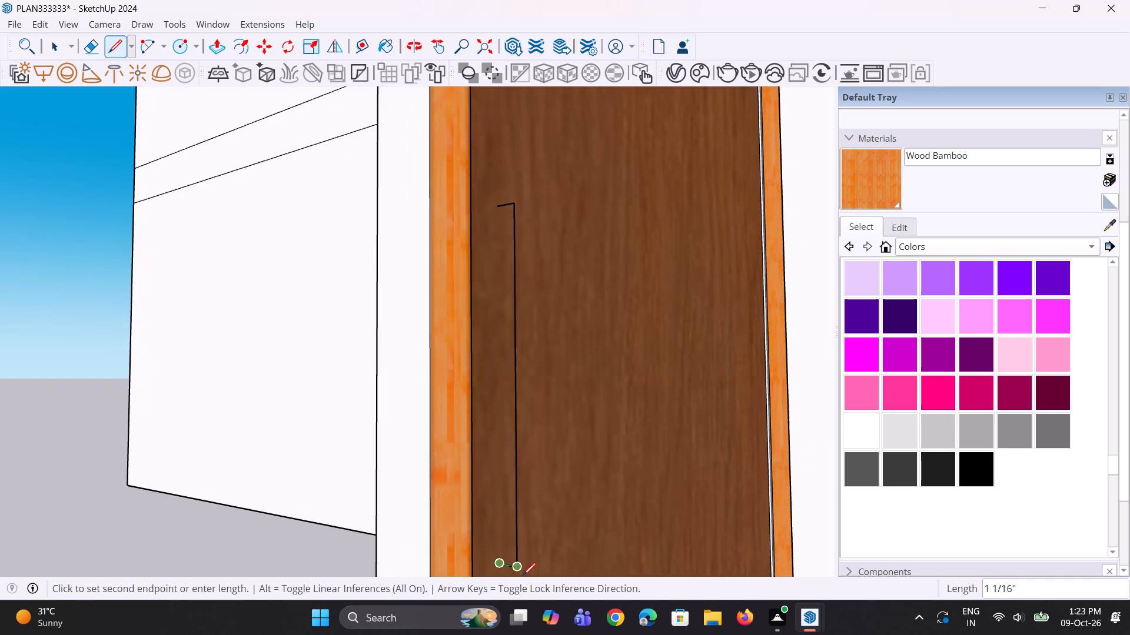
pyautogui.press('space')
pyautogui.press('space')
pyautogui.click(290, 525)
pyautogui.scroll(-4, 441, 534)
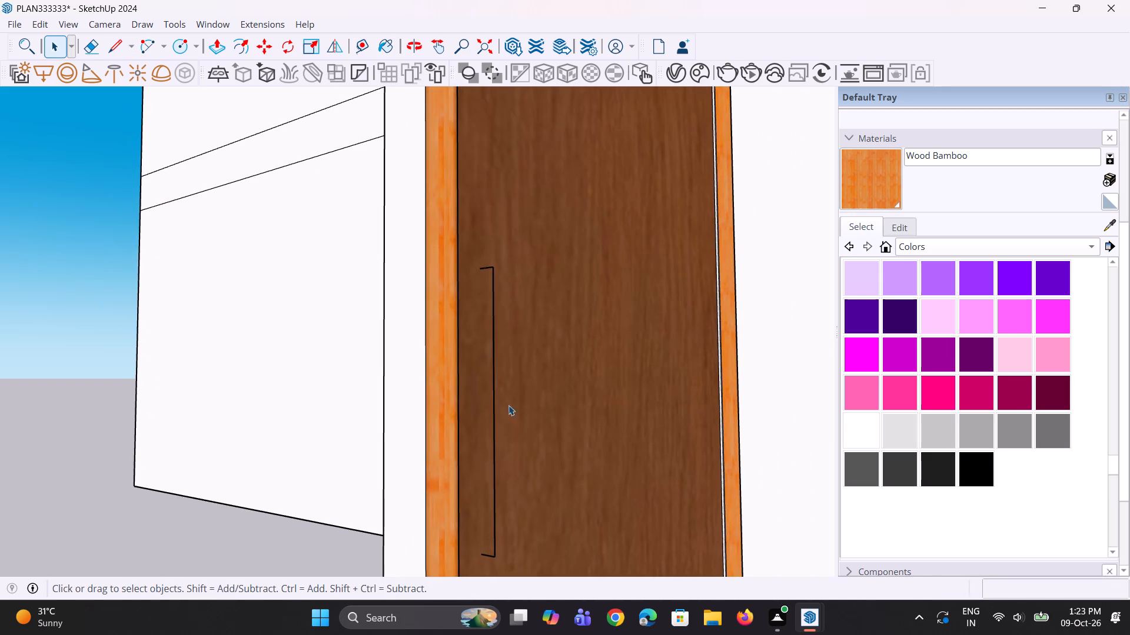
# Draw a circle of about 5/16" radius centred on the free end of the handle path's top stub.
pyautogui.moveTo(508, 381); pyautogui.dragTo(481, 379, button='middle')
pyautogui.scroll(-1, 504, 378)
pyautogui.scroll(6, 511, 256)
pyautogui.press('c')
pyautogui.scroll(2, 468, 296)
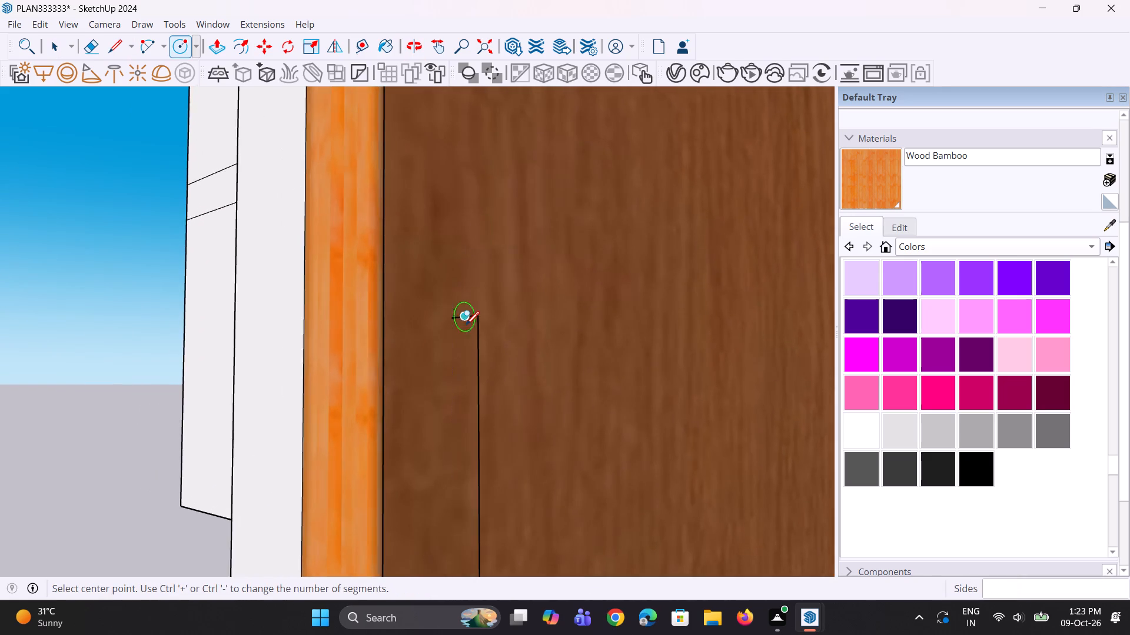
pyautogui.scroll(2, 466, 324)
pyautogui.click(451, 317)
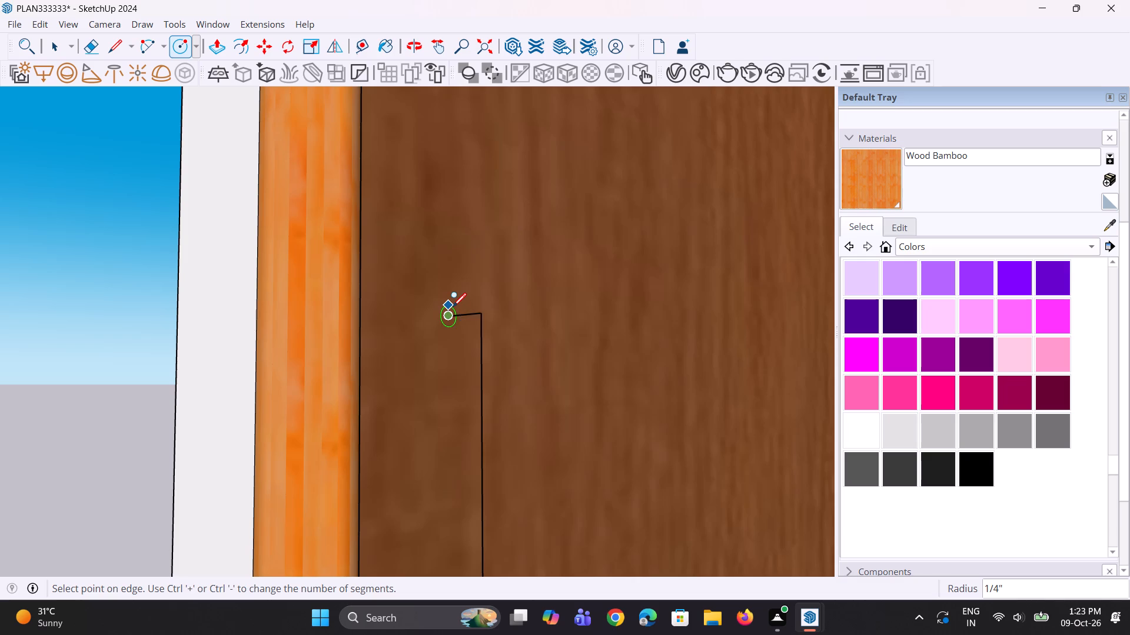
pyautogui.click(454, 304)
pyautogui.middleClick(476, 400)
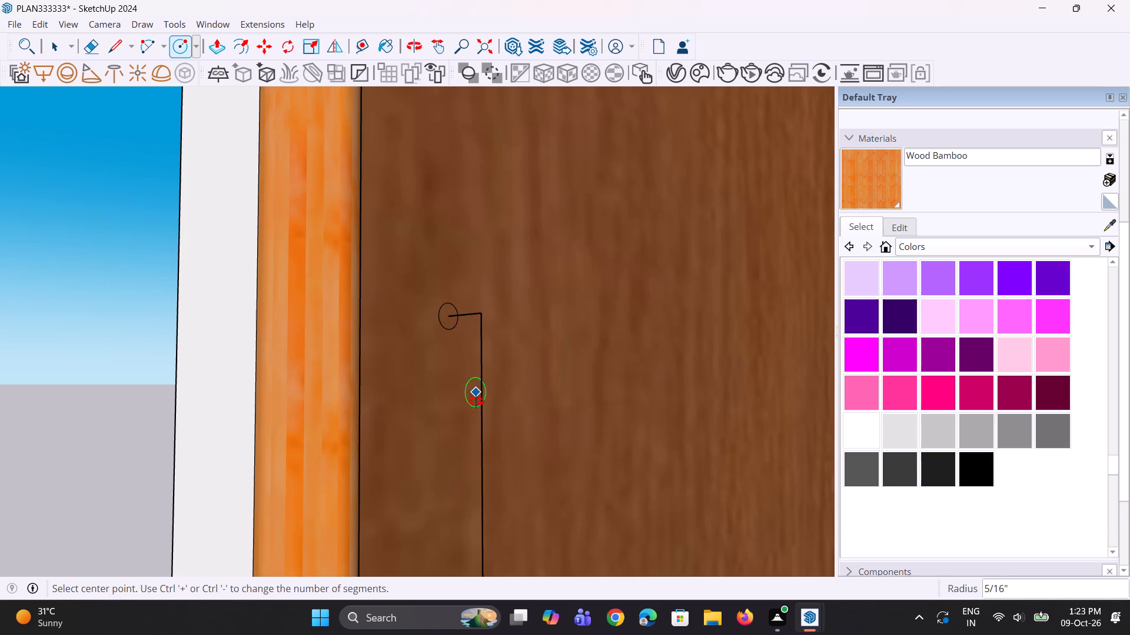
# Sweep the circle along the handle path's top stub, vertical line and bottom stub with Follow Me.
pyautogui.press('space')
pyautogui.press('space')
pyautogui.click(483, 349)
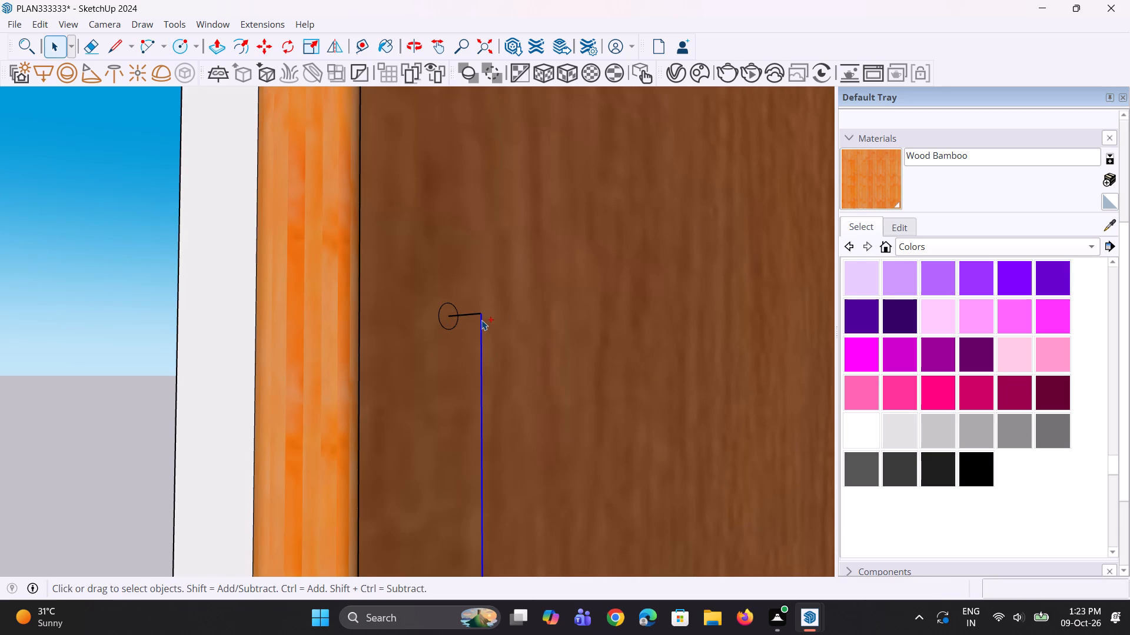
pyautogui.keyDown('ctrl'); pyautogui.click(477, 315); pyautogui.keyUp('ctrl')
pyautogui.scroll(-5, 419, 294)
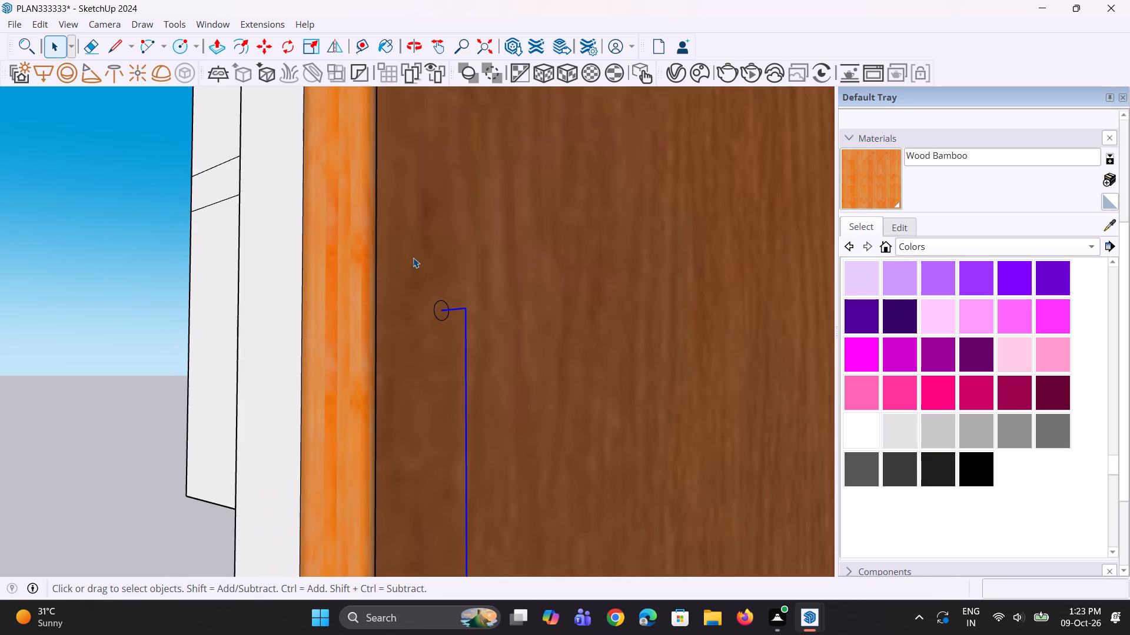
pyautogui.scroll(-9, 413, 258)
pyautogui.scroll(8, 447, 512)
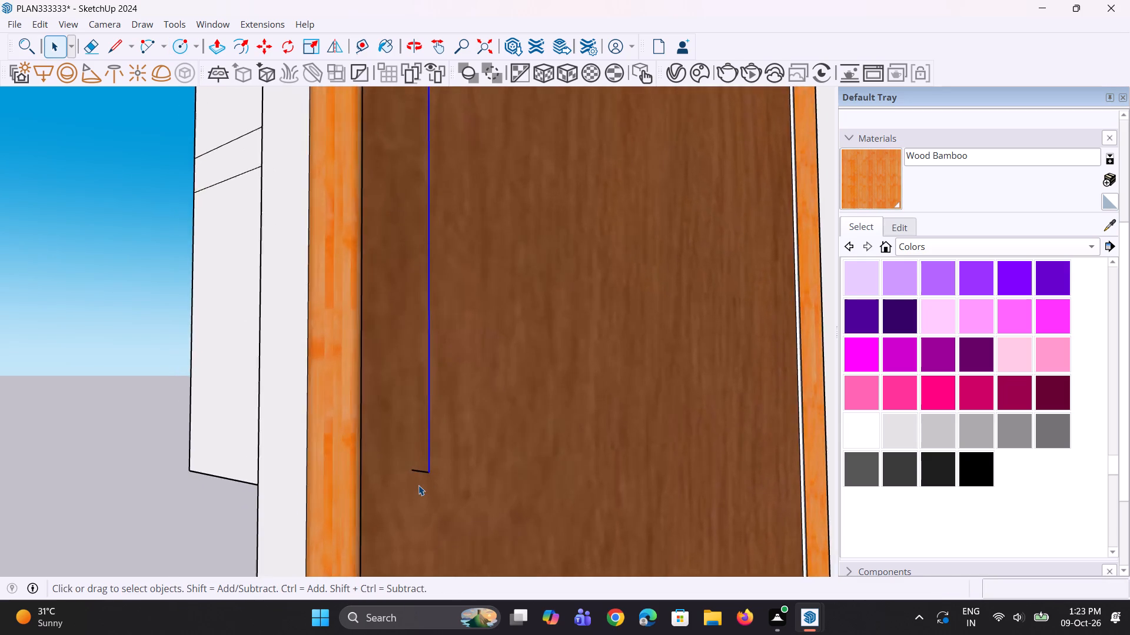
pyautogui.scroll(3, 418, 485)
pyautogui.keyDown('ctrl'); pyautogui.click(424, 467); pyautogui.keyUp('ctrl')
pyautogui.scroll(-7, 430, 530)
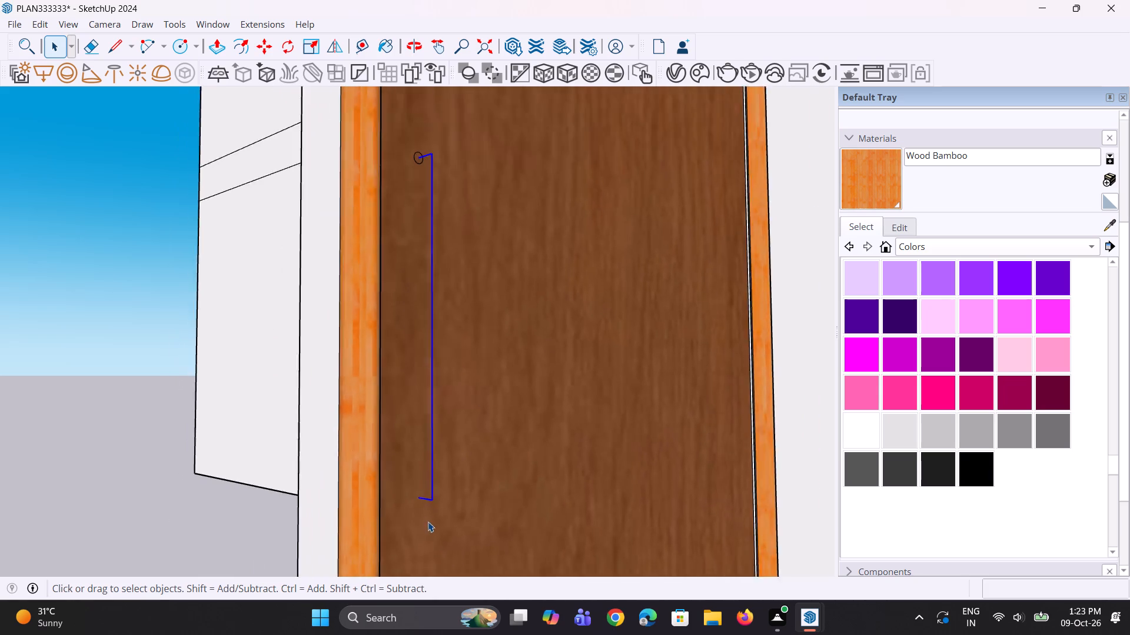
pyautogui.scroll(-4, 428, 522)
pyautogui.click(31, 42)
pyautogui.press('f')
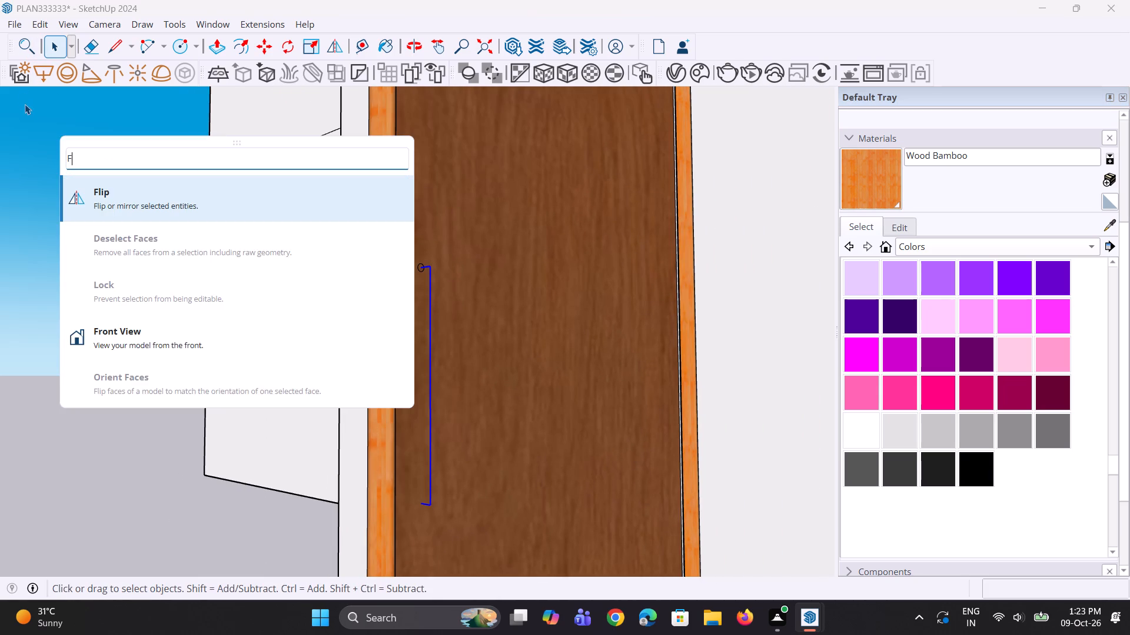
pyautogui.press('o')
pyautogui.press('l')
pyautogui.press('l')
pyautogui.click(221, 211)
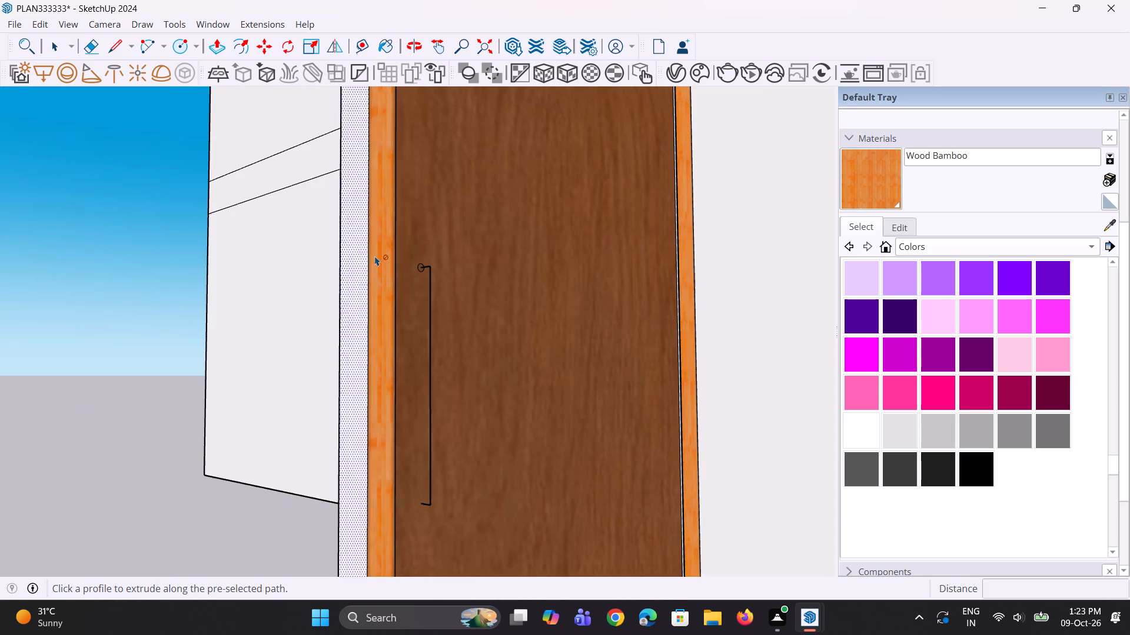
pyautogui.scroll(8, 409, 263)
pyautogui.click(419, 270)
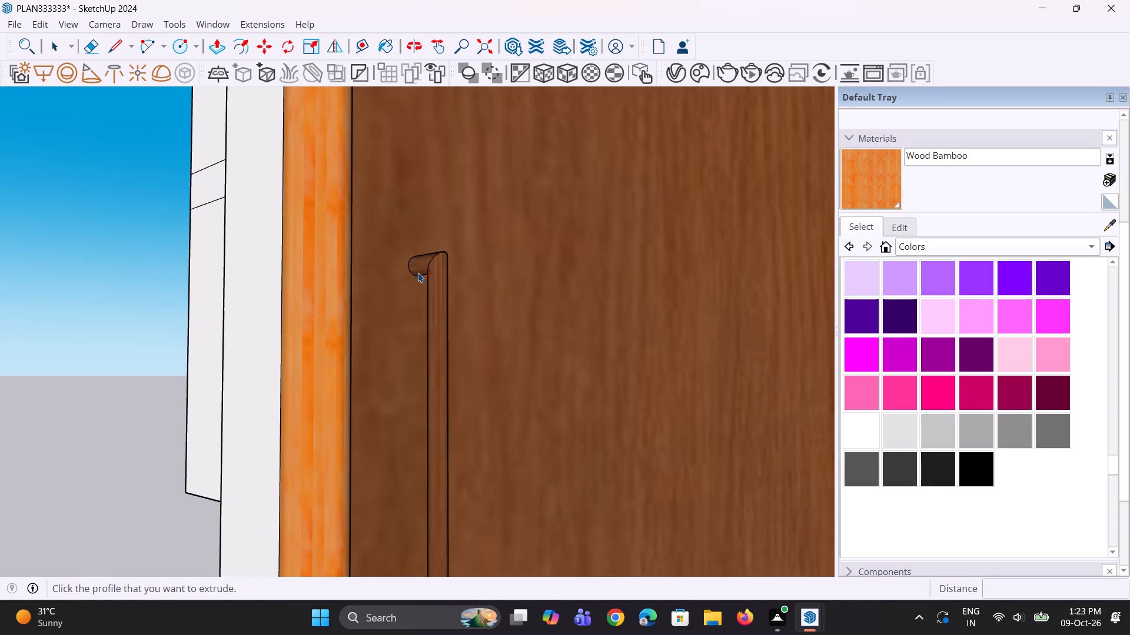
pyautogui.scroll(-8, 443, 328)
pyautogui.moveTo(486, 342); pyautogui.dragTo(374, 410, button='middle')
pyautogui.press('space')
pyautogui.press('space')
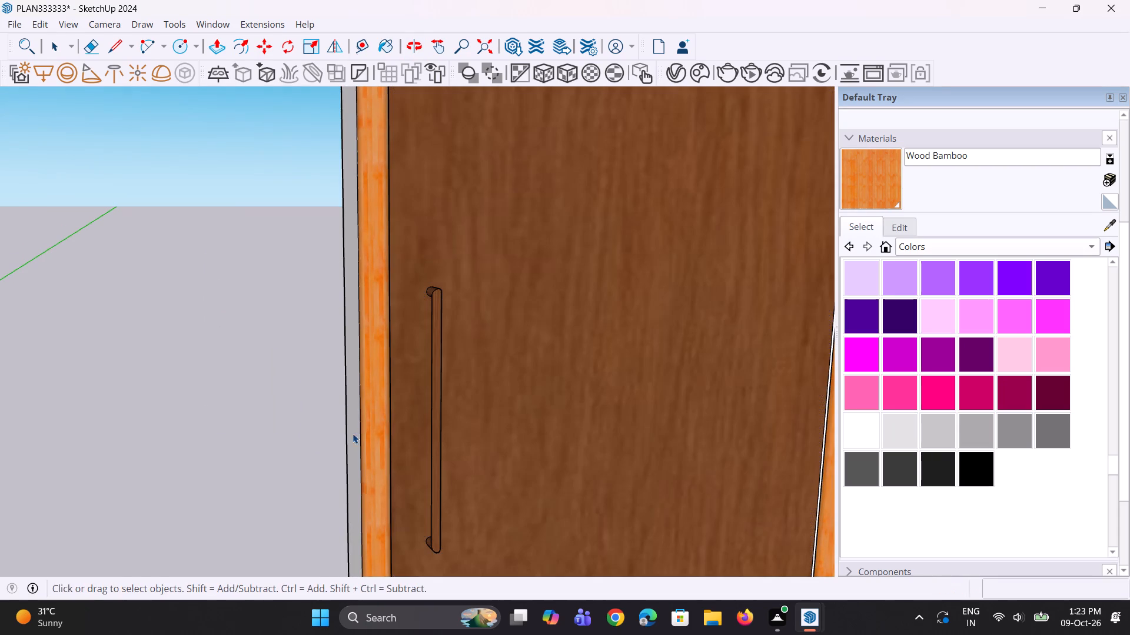
pyautogui.click(297, 439)
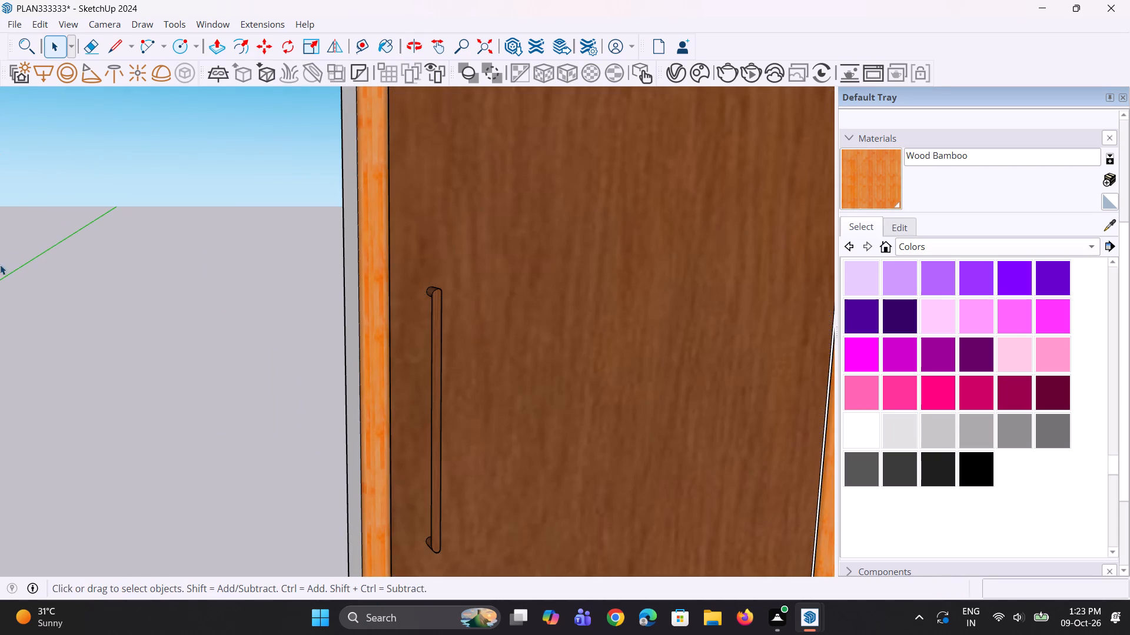
# Paint the door handle's vertical bar, bottom stub and top stub with Wood Bamboo.
pyautogui.click(872, 178)
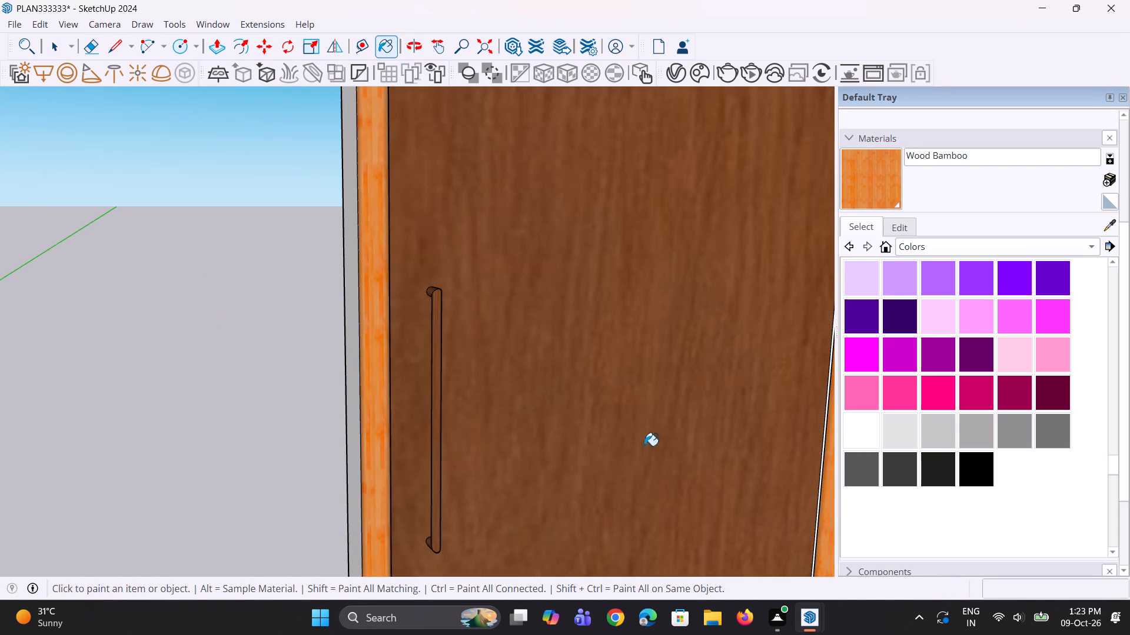
pyautogui.scroll(2, 421, 502)
pyautogui.click(441, 487)
pyautogui.moveTo(451, 500); pyautogui.dragTo(573, 481, button='middle')
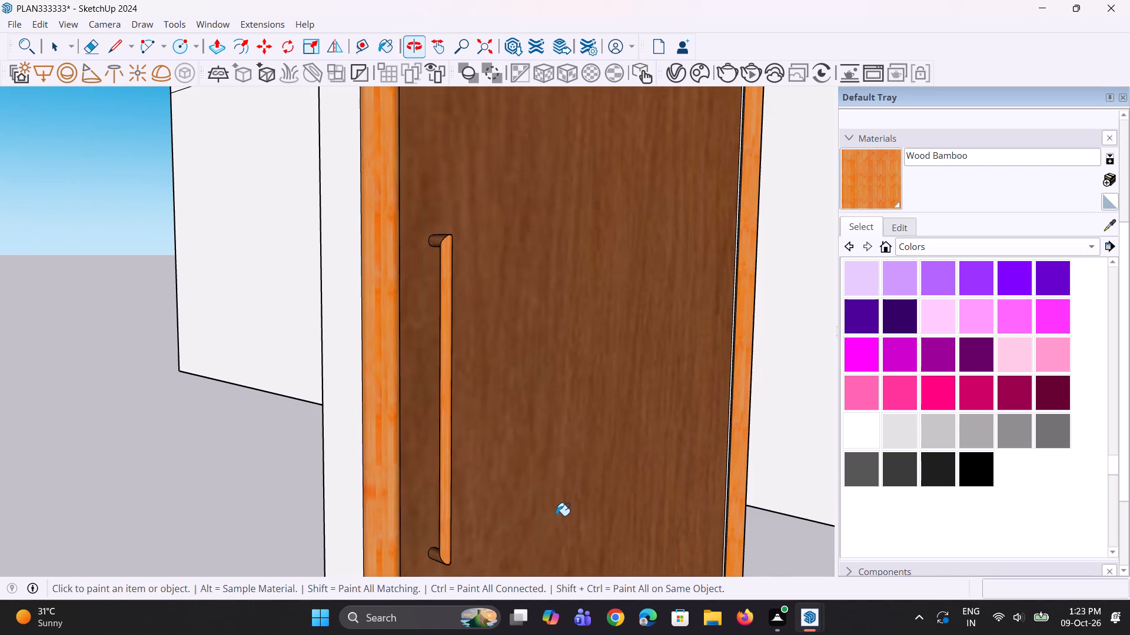
pyautogui.scroll(4, 414, 580)
pyautogui.click(434, 554)
pyautogui.scroll(-3, 468, 517)
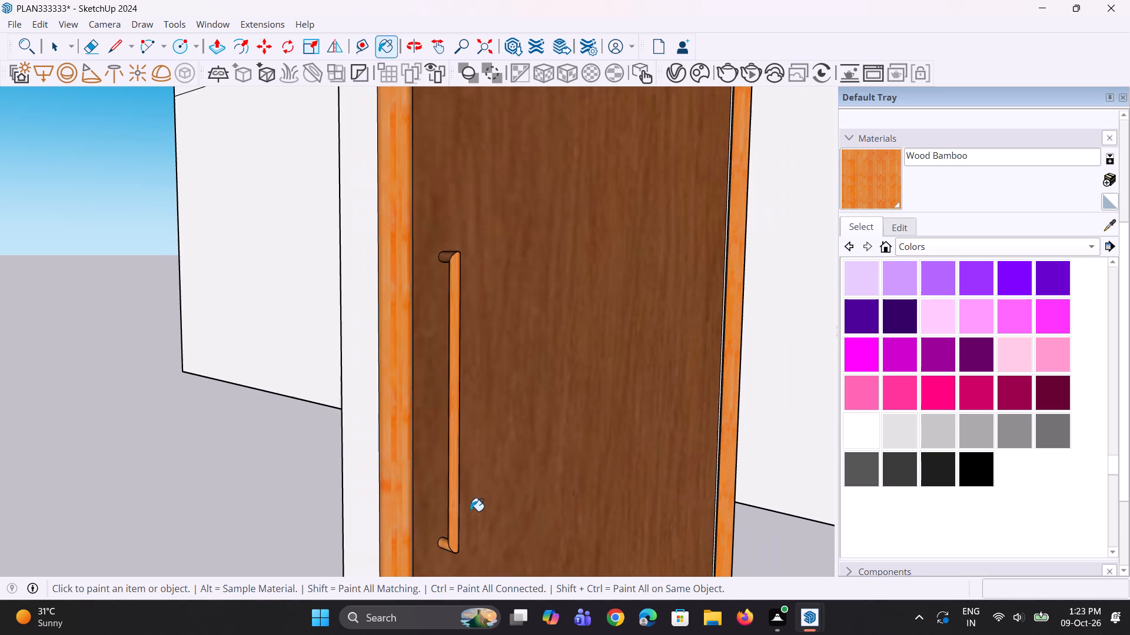
pyautogui.moveTo(526, 483); pyautogui.dragTo(263, 446, button='middle')
pyautogui.moveTo(463, 439); pyautogui.dragTo(82, 431, button='middle')
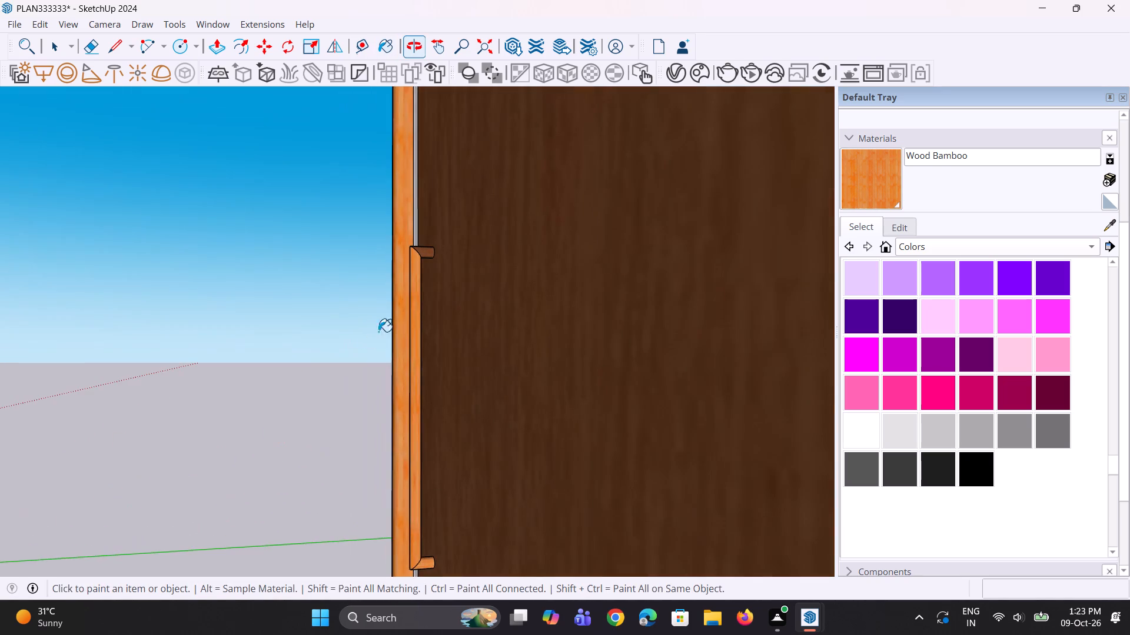
pyautogui.scroll(4, 452, 241)
pyautogui.click(424, 254)
pyautogui.scroll(-9, 430, 278)
pyautogui.moveTo(451, 424); pyautogui.dragTo(676, 547, button='middle')
pyautogui.scroll(3, 446, 286)
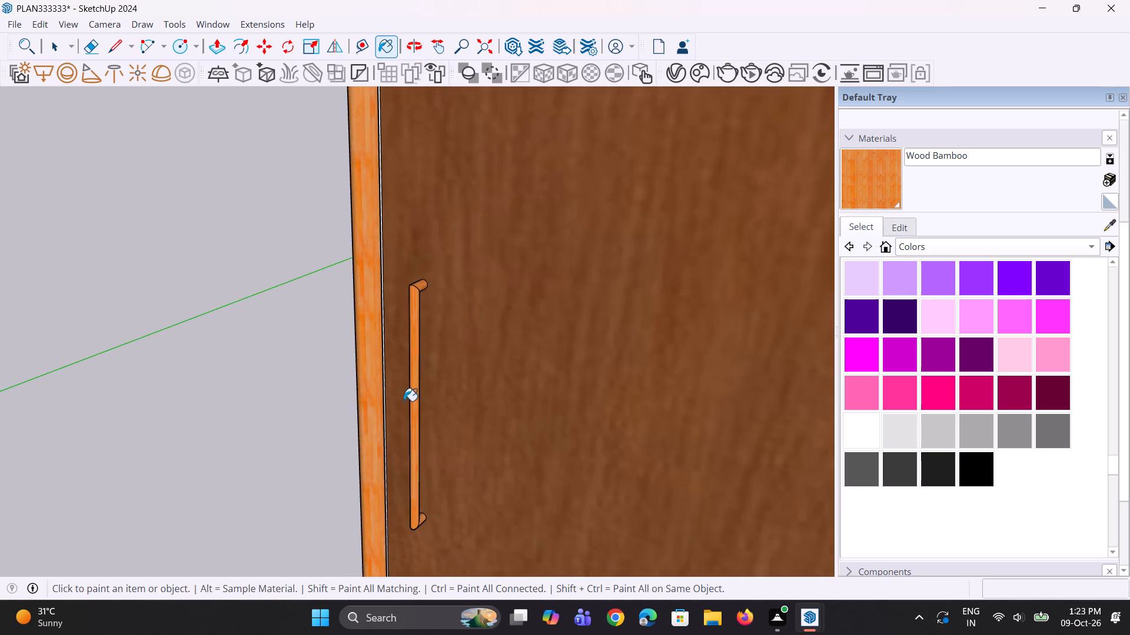
pyautogui.moveTo(410, 410); pyautogui.dragTo(775, 322, button='middle')
pyautogui.moveTo(507, 495); pyautogui.dragTo(558, 451, button='middle')
pyautogui.scroll(-2, 530, 449)
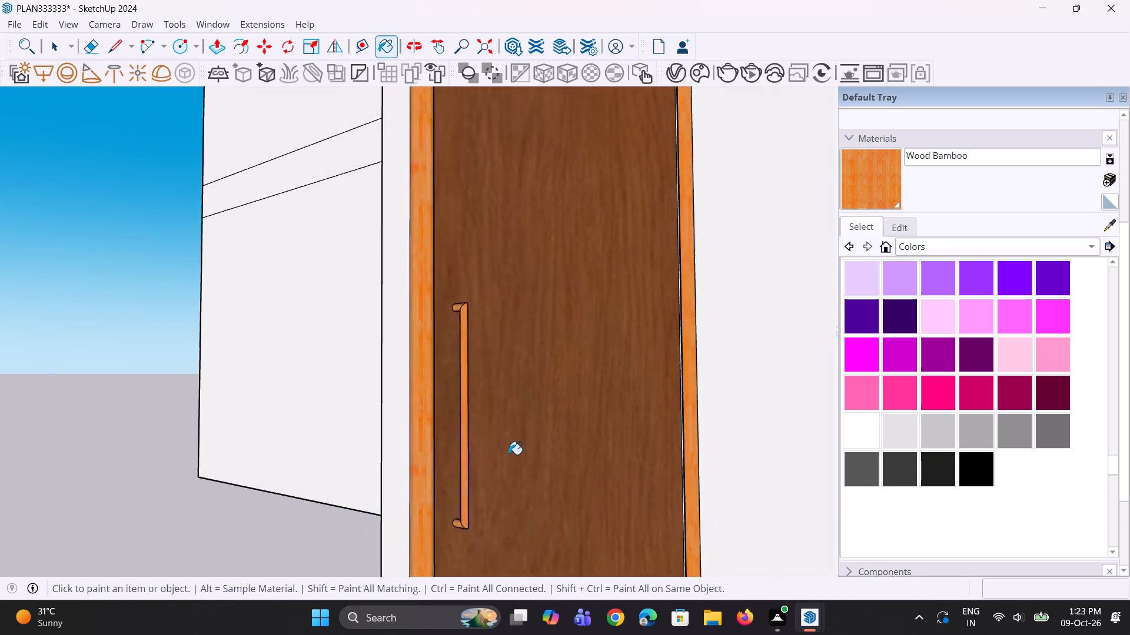
pyautogui.scroll(-7, 508, 454)
pyautogui.moveTo(503, 474); pyautogui.dragTo(516, 482, button='middle')
pyautogui.press('space')
pyautogui.press('space')
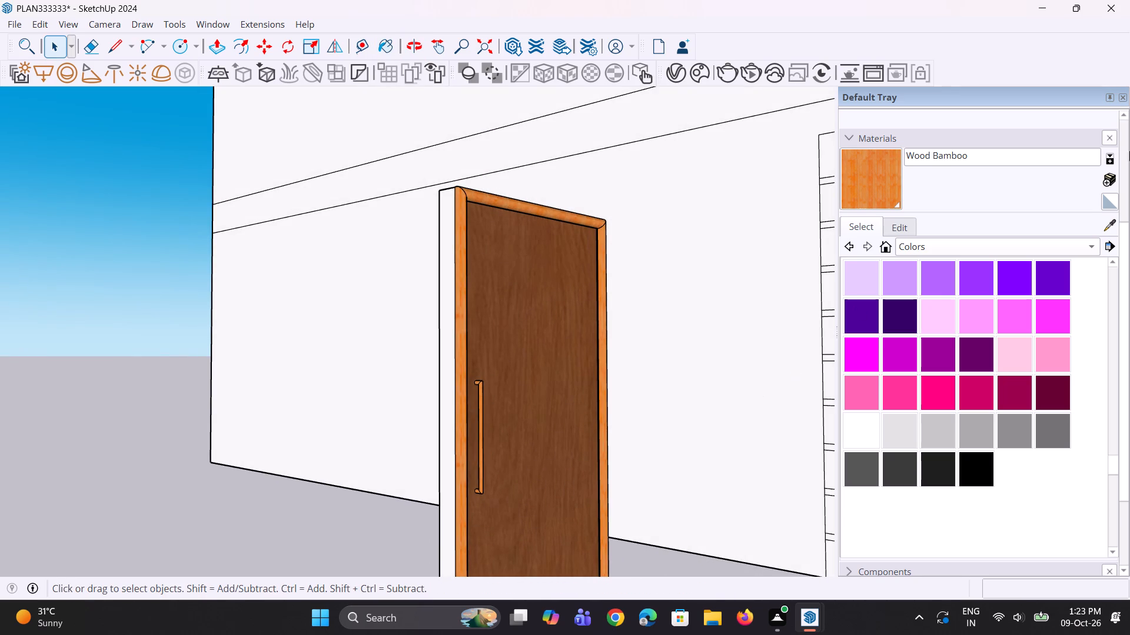
# Sample Wood Veneer 01 from the door panel and paint the door's handle-side outer edge and back face with it.
pyautogui.click(1105, 224)
pyautogui.click(577, 386)
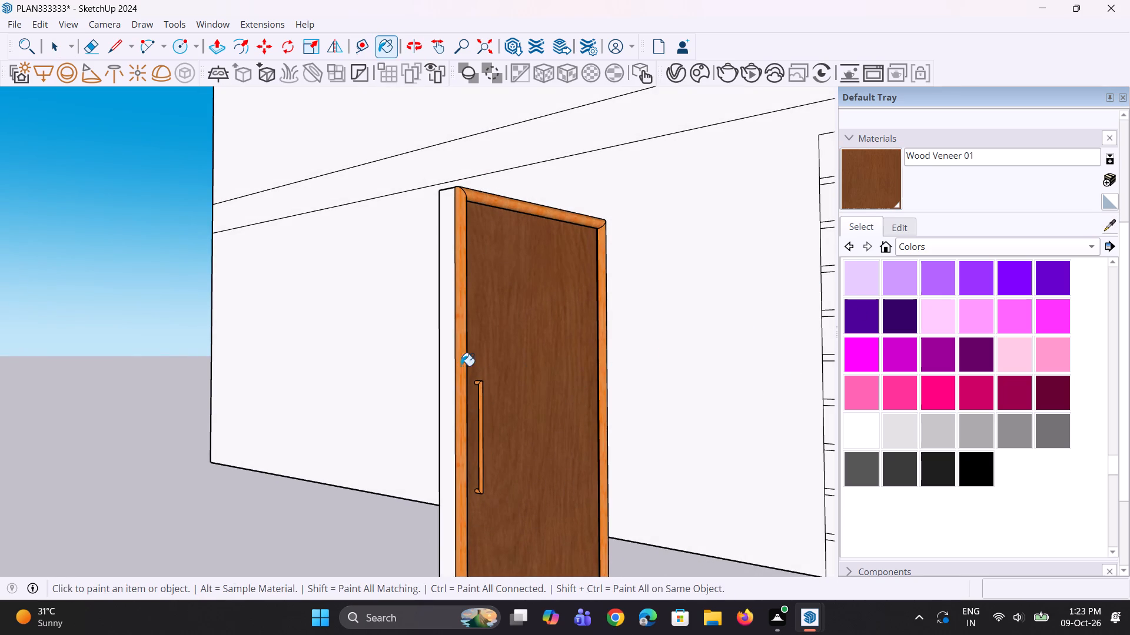
pyautogui.click(443, 348)
pyautogui.scroll(-3, 441, 353)
pyautogui.moveTo(413, 372); pyautogui.dragTo(835, 436, button='middle')
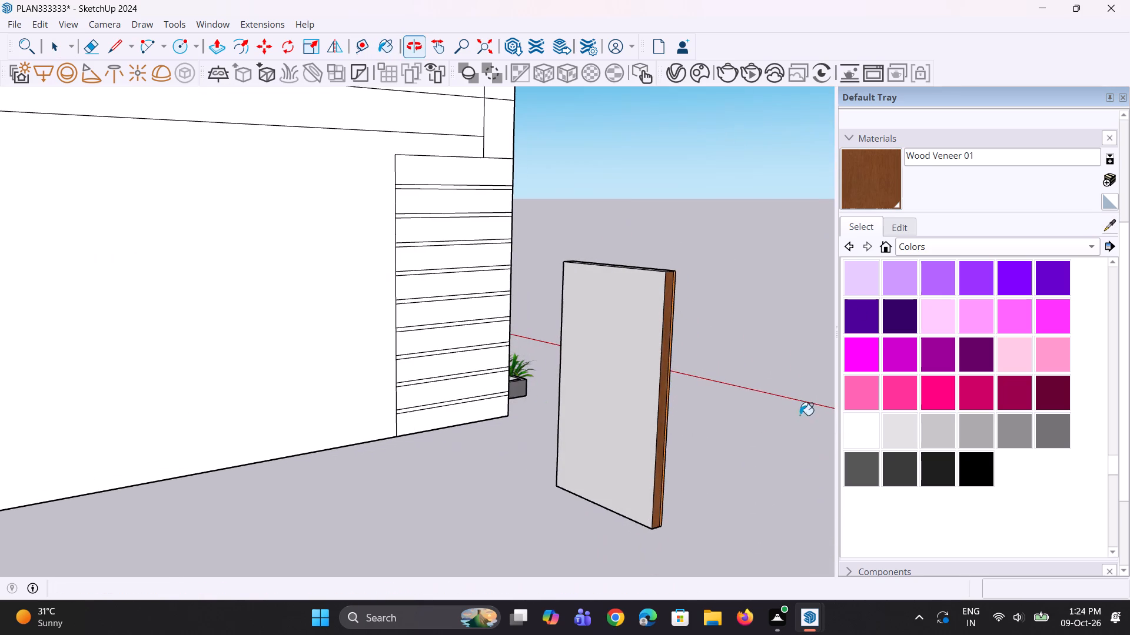
pyautogui.click(626, 390)
# Paint the door's other outer side, top and bottom edge faces with Wood Veneer 01.
pyautogui.moveTo(729, 422); pyautogui.dragTo(398, 416, button='middle')
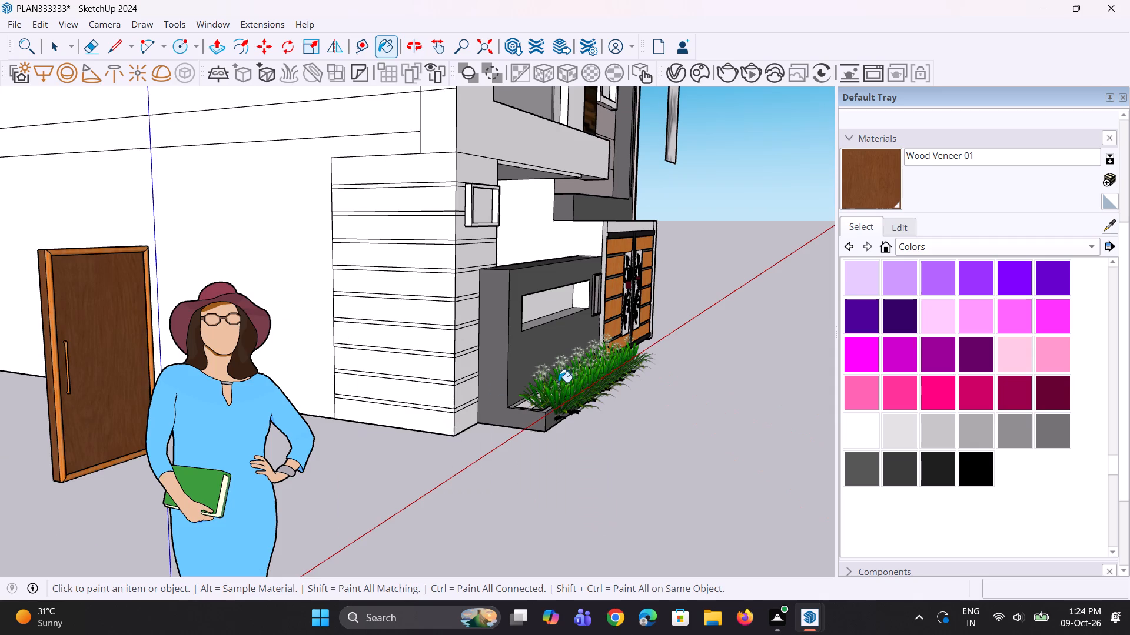
pyautogui.scroll(-8, 560, 381)
pyautogui.moveTo(370, 369); pyautogui.dragTo(48, 451, button='middle')
pyautogui.scroll(4, 270, 353)
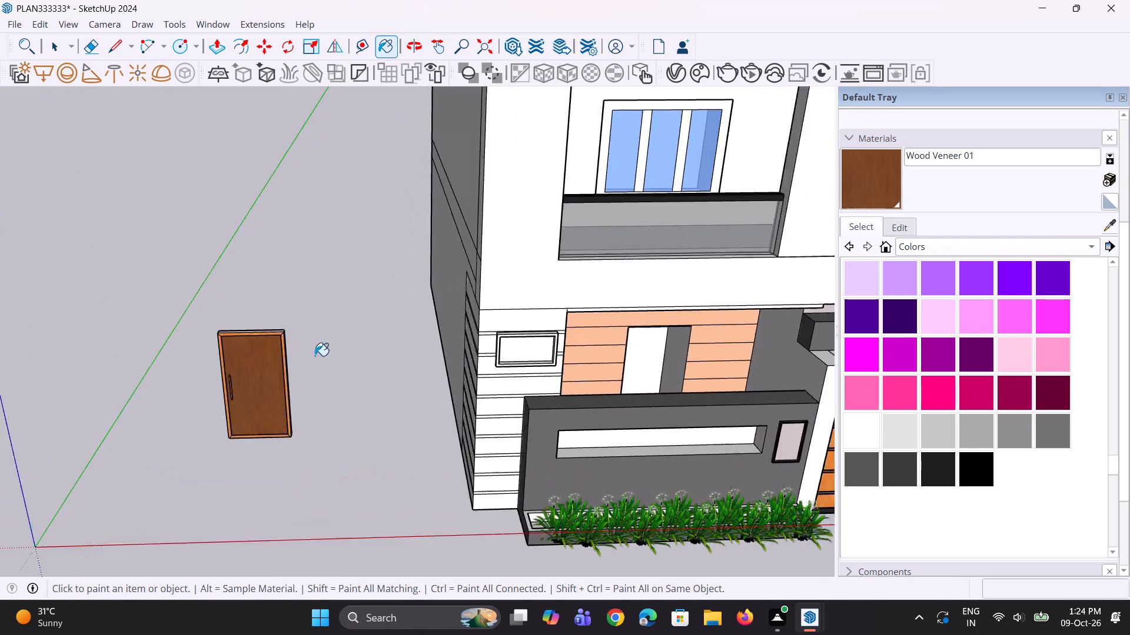
pyautogui.scroll(15, 315, 356)
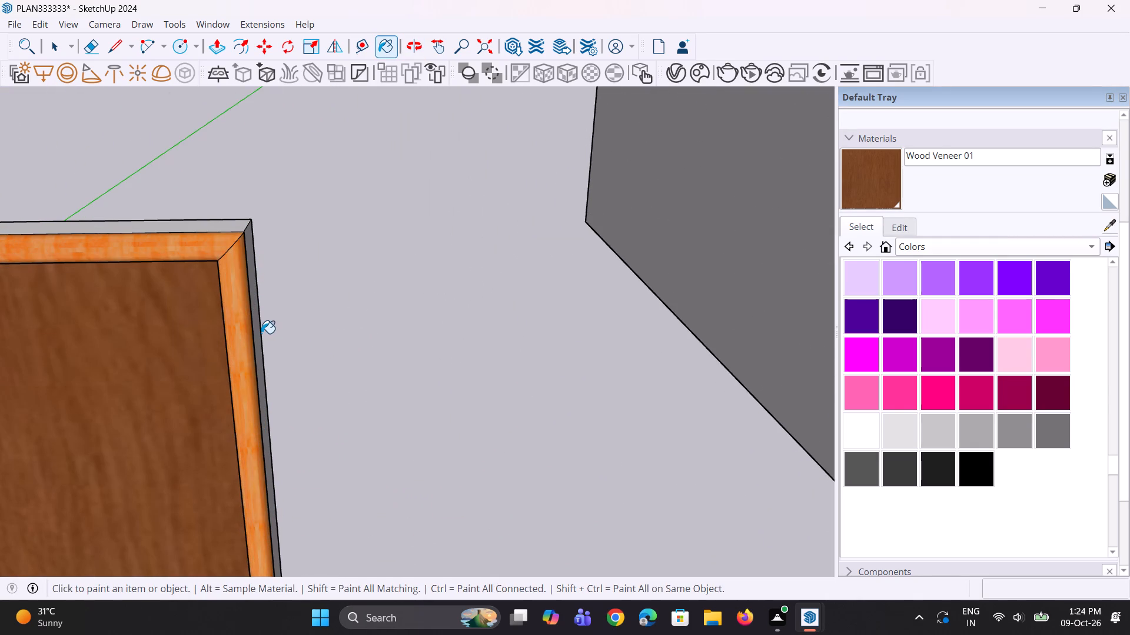
pyautogui.click(261, 333)
pyautogui.click(252, 298)
pyautogui.click(235, 223)
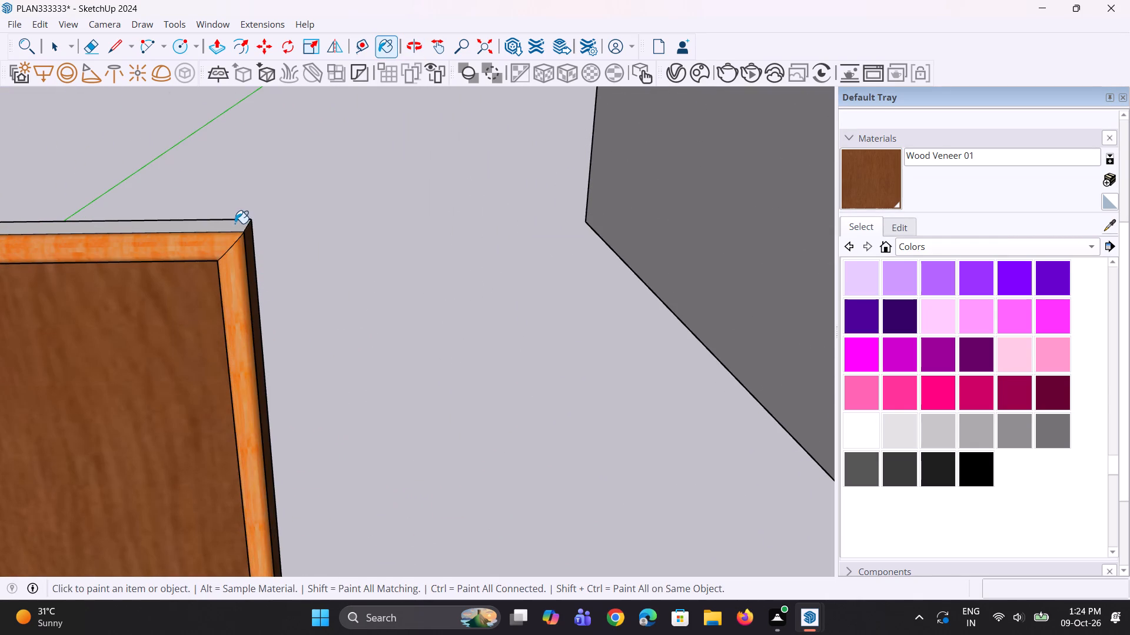
pyautogui.scroll(-8, 282, 237)
pyautogui.scroll(-3, 392, 251)
pyautogui.moveTo(360, 392); pyautogui.dragTo(393, 155, button='middle')
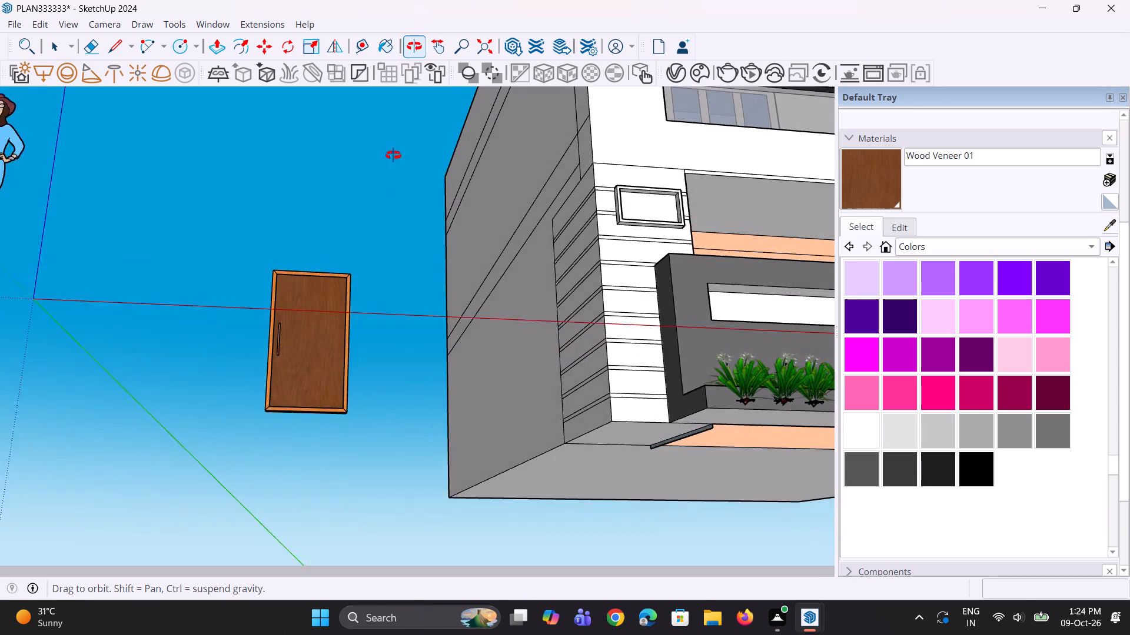
pyautogui.moveTo(393, 155); pyautogui.dragTo(403, 126, button='middle')
pyautogui.scroll(12, 311, 438)
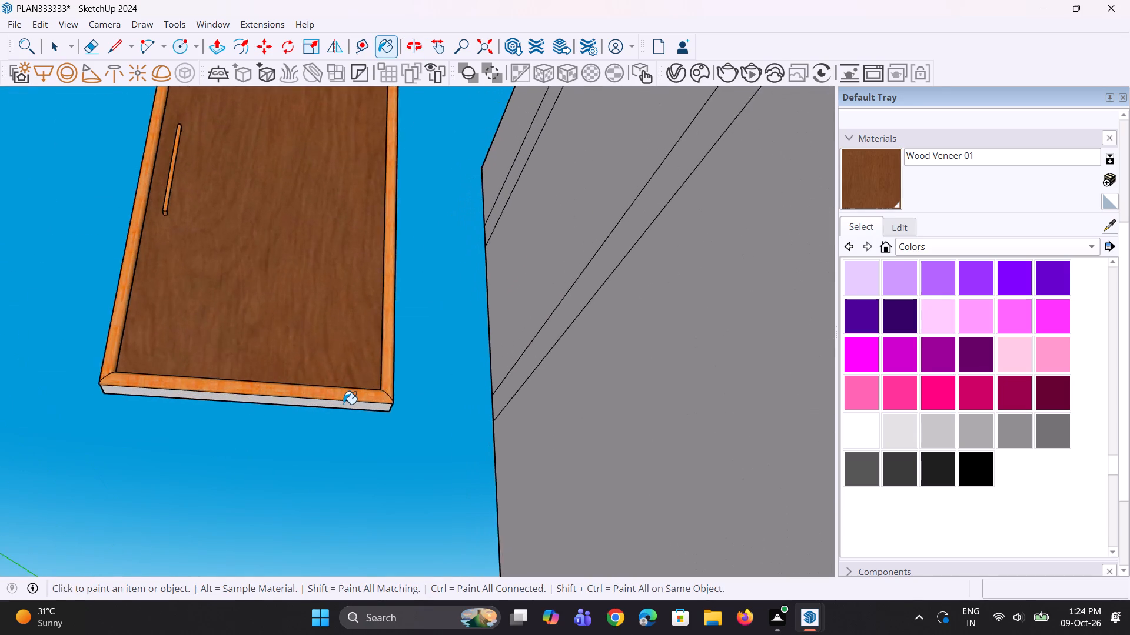
pyautogui.scroll(2, 343, 404)
pyautogui.click(347, 404)
pyautogui.scroll(-8, 349, 405)
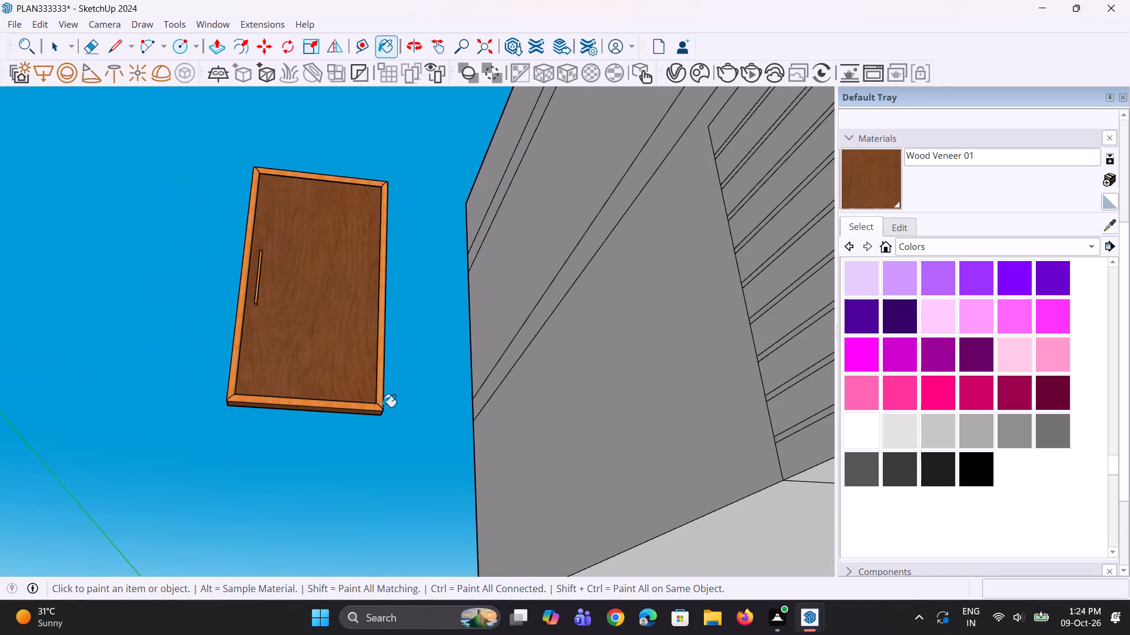
pyautogui.moveTo(384, 407); pyautogui.dragTo(385, 484, button='middle')
pyautogui.press('space')
pyautogui.press('space')
# Select the whole door with its frame and handle and make it a group.
pyautogui.scroll(-4, 397, 456)
pyautogui.moveTo(386, 417); pyautogui.dragTo(391, 517, button='middle')
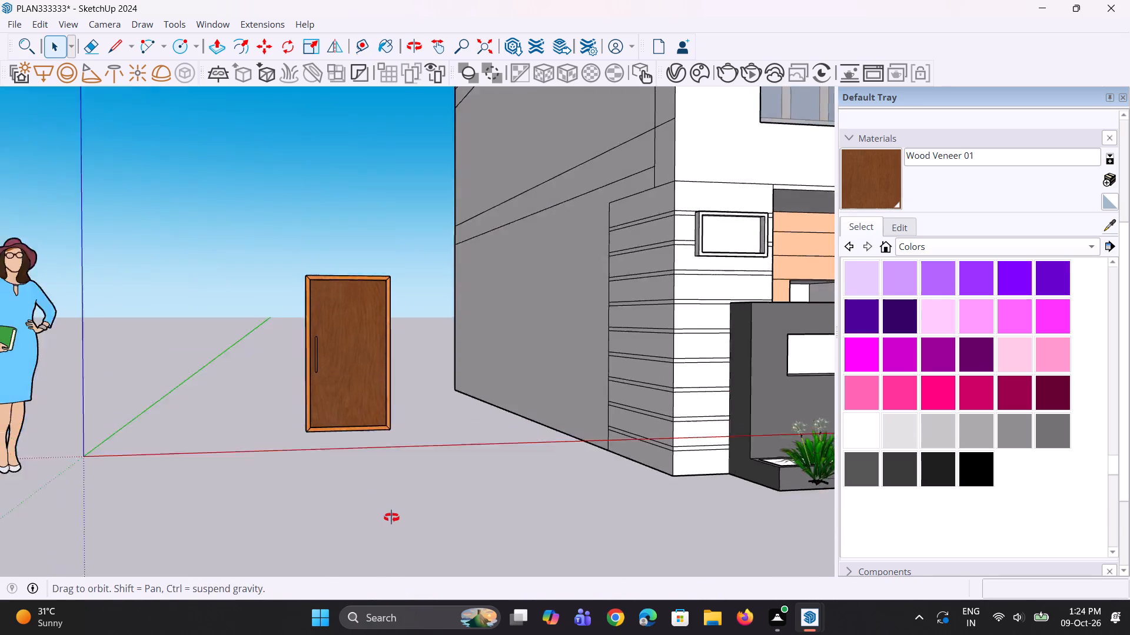
pyautogui.moveTo(391, 517); pyautogui.dragTo(391, 519, button='middle')
pyautogui.moveTo(245, 235); pyautogui.dragTo(419, 517)
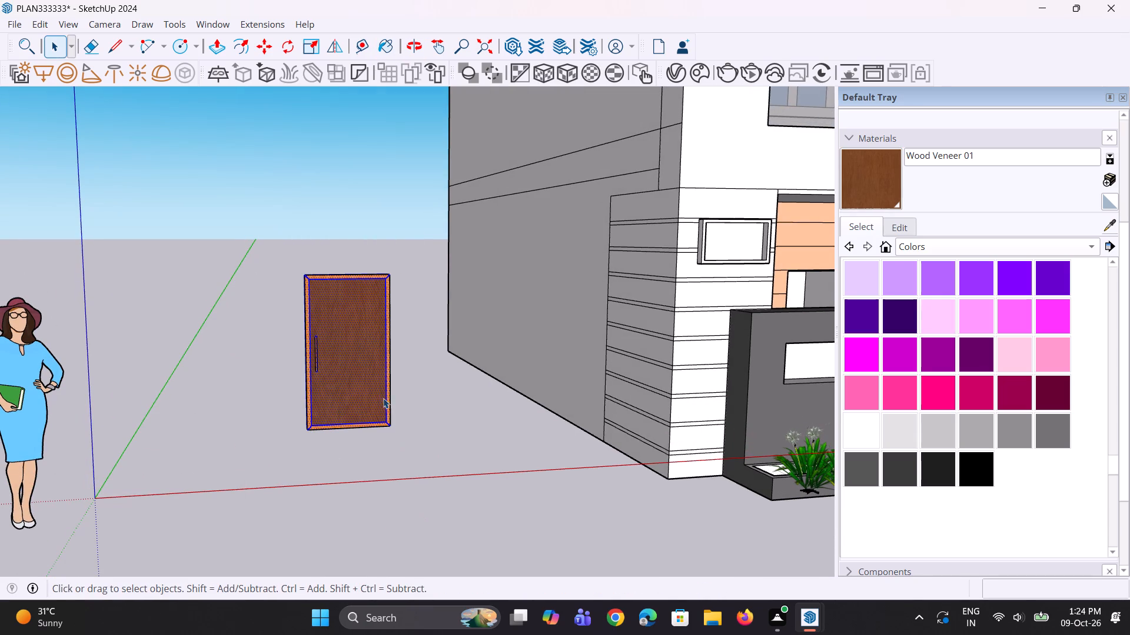
pyautogui.rightClick(356, 360)
pyautogui.click(427, 138)
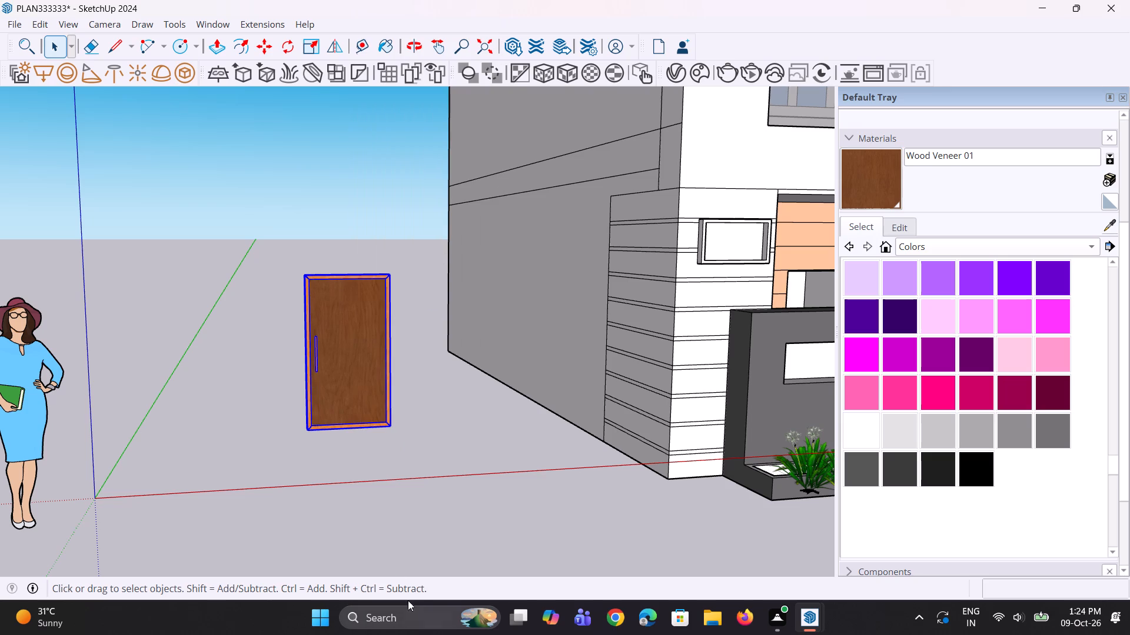
# Move the grouped door from beside the house into the ground-floor doorway in the wood-clad entrance wall.
pyautogui.scroll(-9, 396, 580)
pyautogui.moveTo(419, 410); pyautogui.dragTo(390, 493, button='middle')
pyautogui.scroll(2, 372, 417)
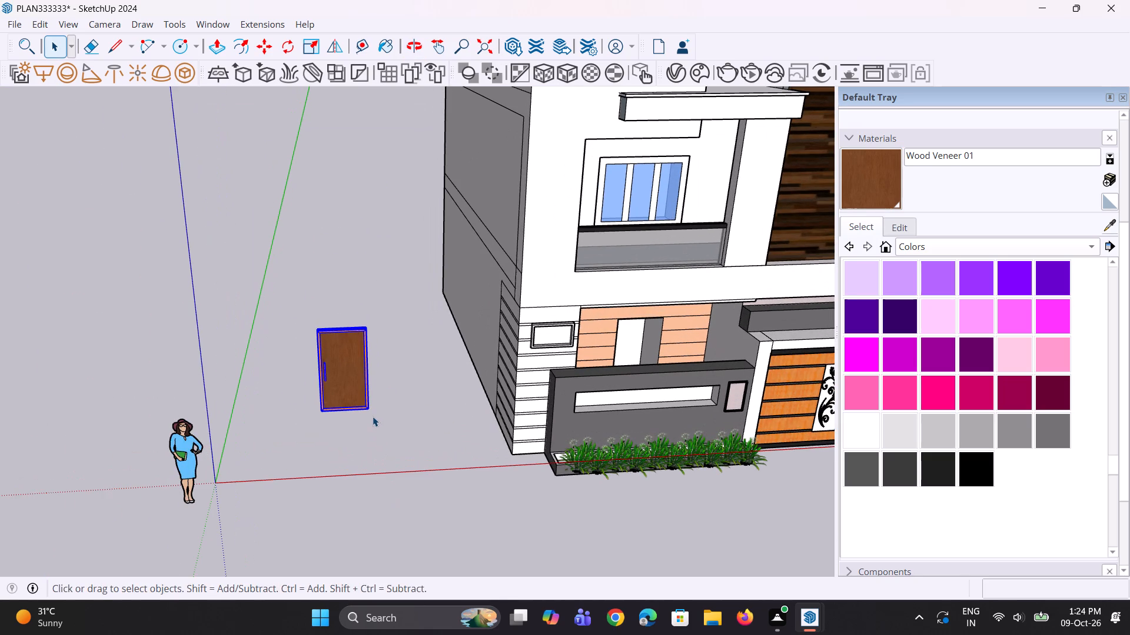
pyautogui.press('m')
pyautogui.click(371, 410)
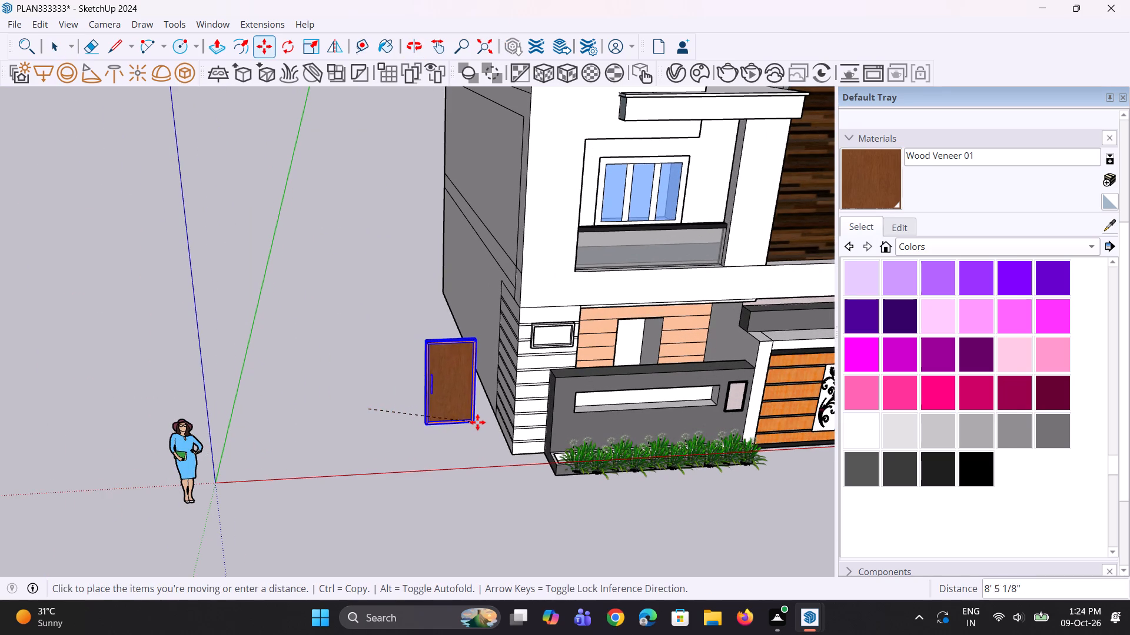
pyautogui.scroll(3, 653, 395)
pyautogui.moveTo(646, 384); pyautogui.dragTo(611, 483, button='middle')
pyautogui.scroll(4, 627, 409)
pyautogui.moveTo(657, 374); pyautogui.dragTo(650, 401, button='middle')
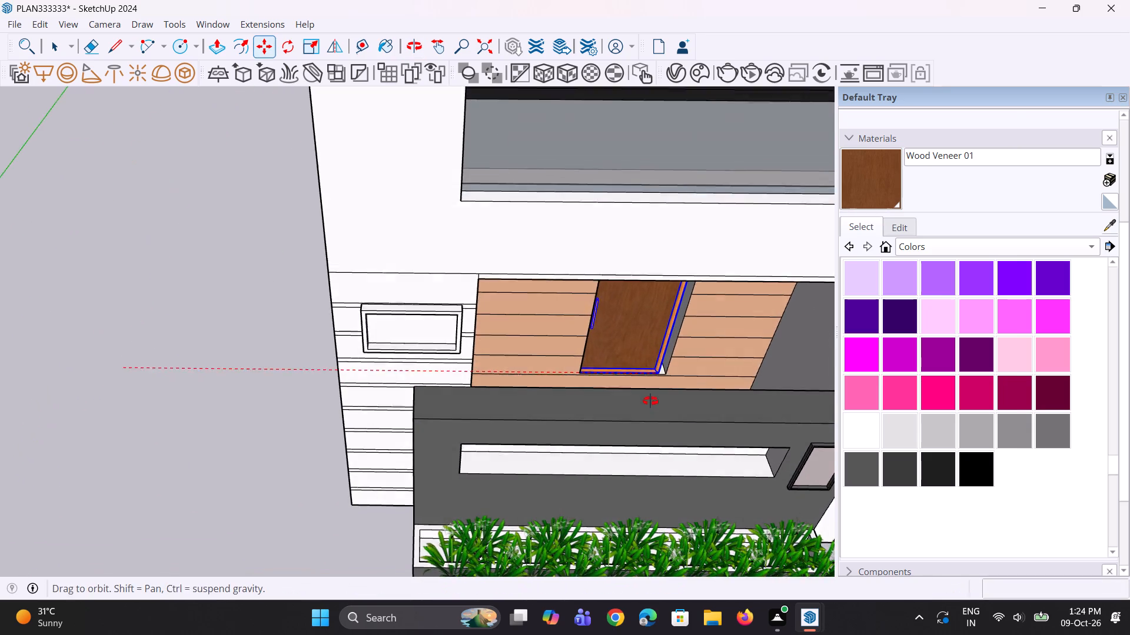
pyautogui.moveTo(650, 401); pyautogui.dragTo(648, 408, button='middle')
pyautogui.scroll(2, 647, 377)
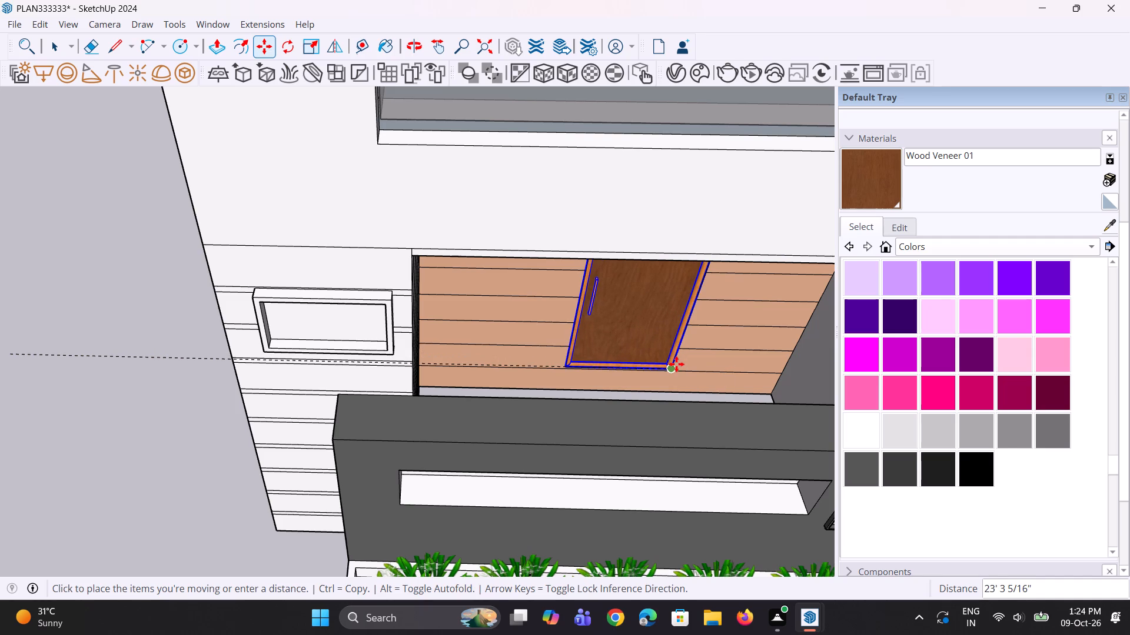
pyautogui.click(676, 364)
# Adjust the door's position in the doorway by moving it slightly from its lower corner.
pyautogui.moveTo(687, 369); pyautogui.dragTo(501, 365, button='middle')
pyautogui.scroll(2, 581, 417)
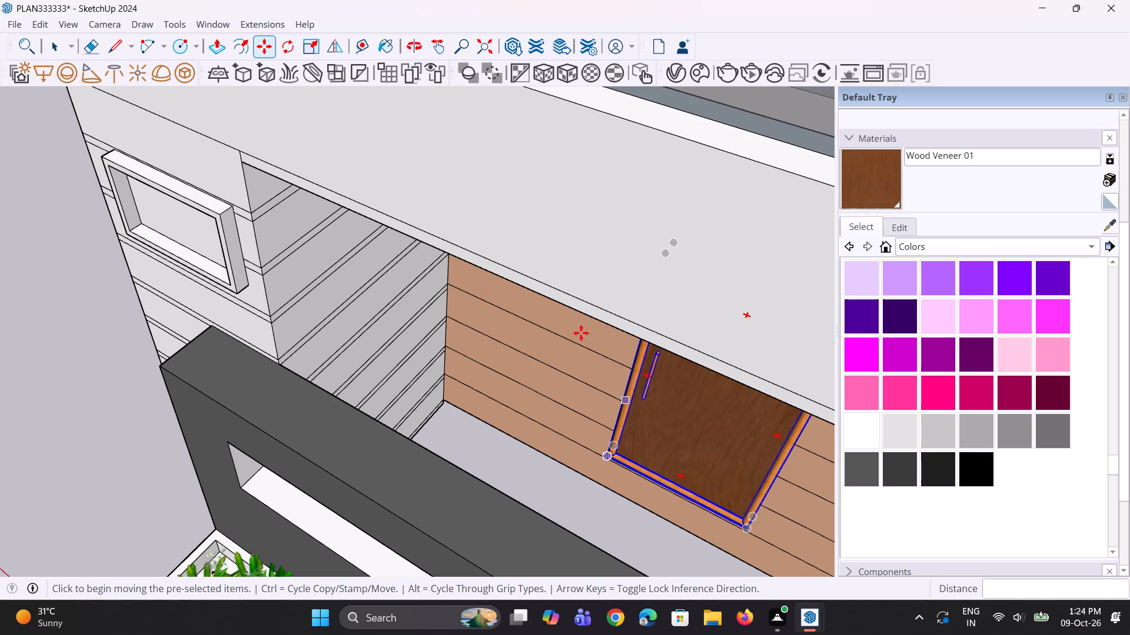
pyautogui.scroll(-5, 570, 320)
pyautogui.moveTo(509, 419); pyautogui.dragTo(634, 303, button='middle')
pyautogui.scroll(4, 710, 315)
pyautogui.moveTo(652, 328); pyautogui.dragTo(673, 444, button='middle')
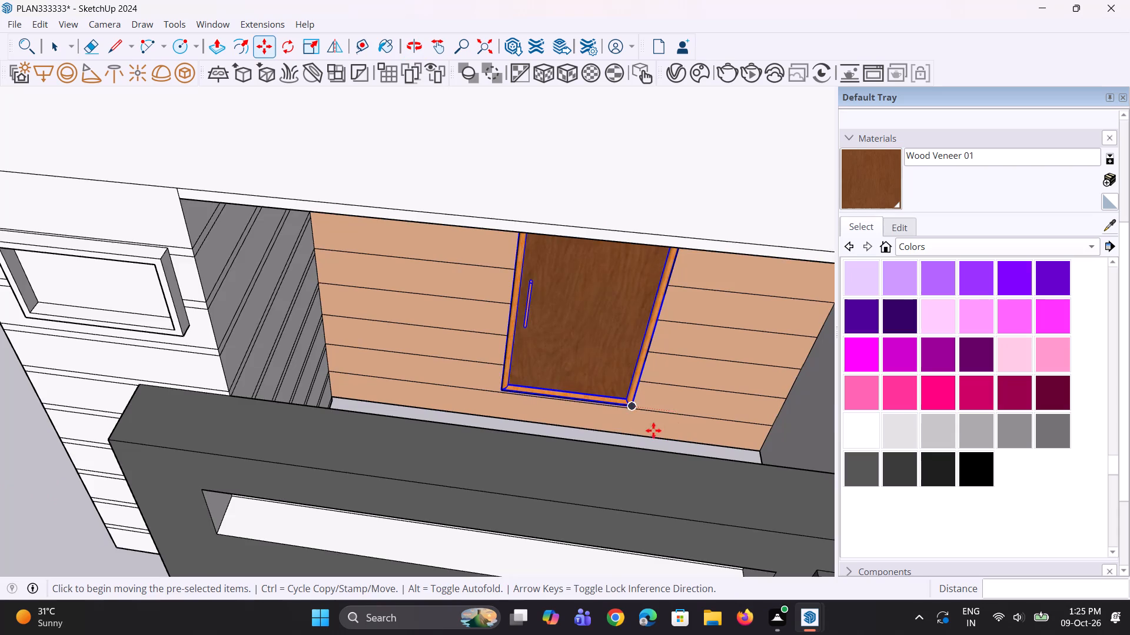
pyautogui.scroll(3, 627, 432)
pyautogui.moveTo(632, 402); pyautogui.dragTo(632, 392, button='middle')
pyautogui.scroll(8, 632, 399)
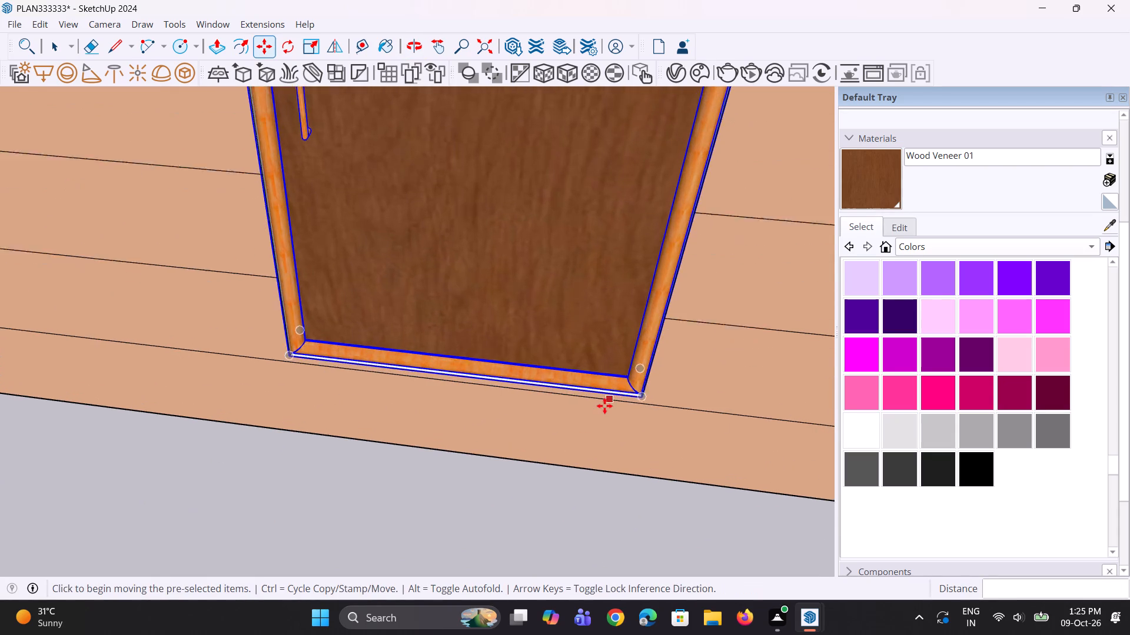
pyautogui.scroll(1, 604, 406)
pyautogui.moveTo(617, 414); pyautogui.dragTo(621, 371, button='middle')
pyautogui.scroll(6, 652, 380)
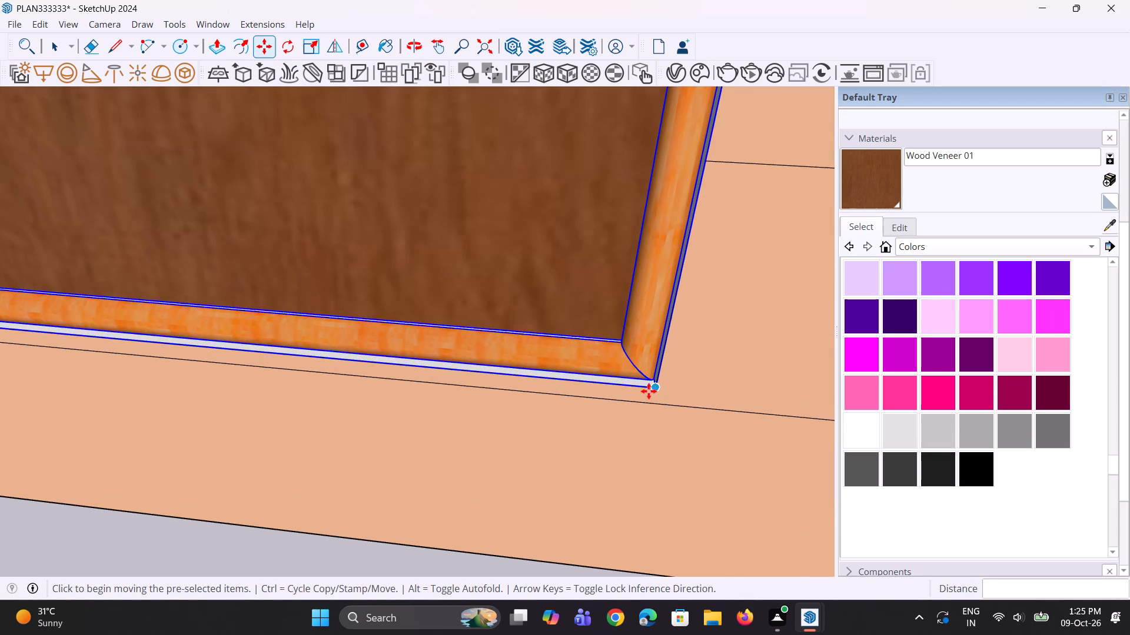
pyautogui.click(653, 392)
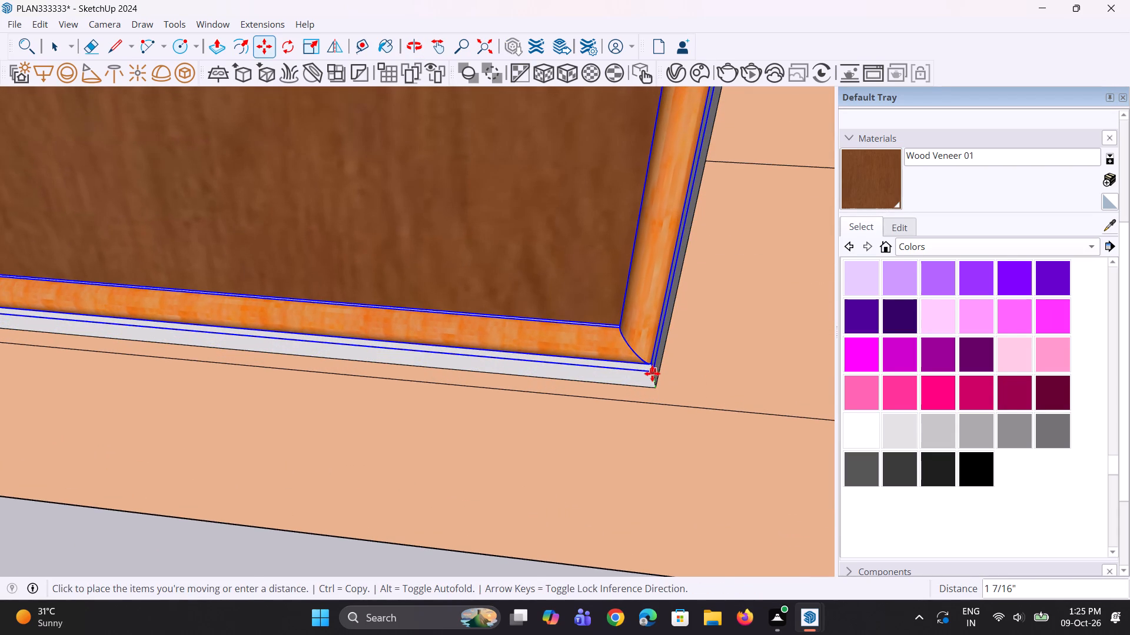
pyautogui.click(653, 381)
# Examine the fitted entrance door up close and against the whole front facade.
pyautogui.scroll(-5, 670, 422)
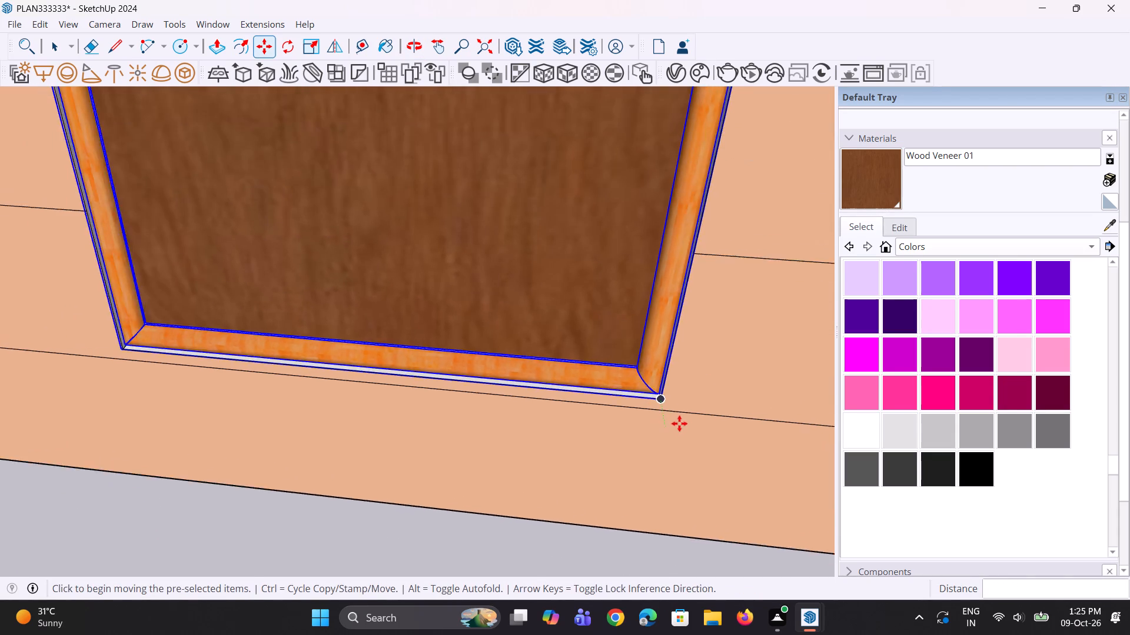
pyautogui.scroll(-4, 679, 423)
pyautogui.moveTo(673, 390); pyautogui.dragTo(664, 337, button='middle')
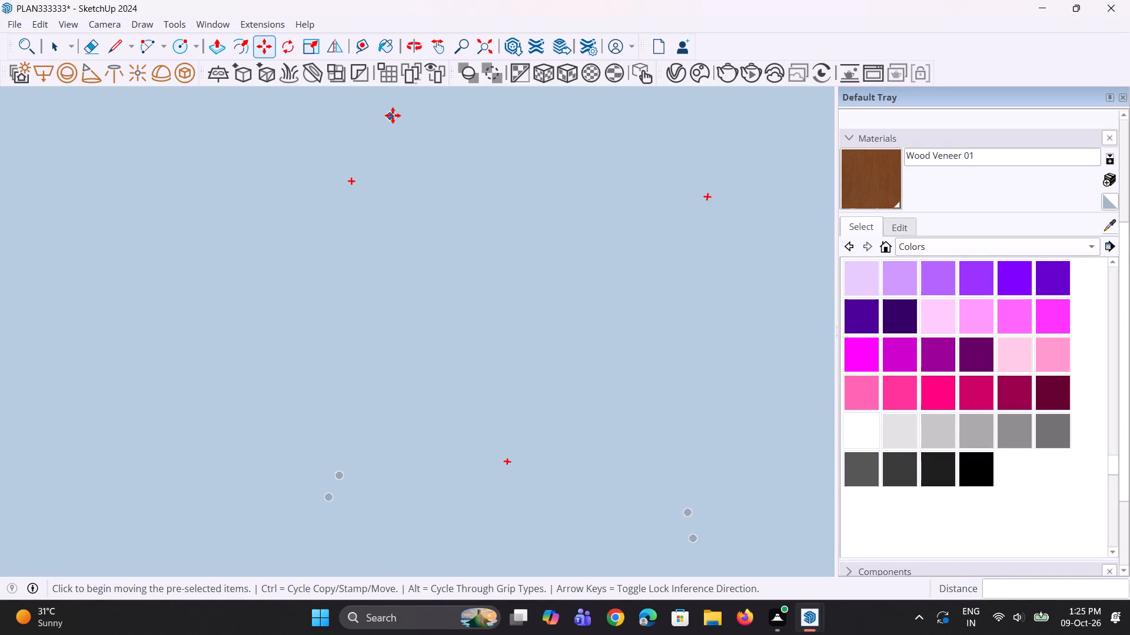
pyautogui.click(491, 45)
pyautogui.moveTo(601, 359); pyautogui.dragTo(639, 373, button='middle')
pyautogui.scroll(4, 371, 459)
pyautogui.moveTo(391, 455); pyautogui.dragTo(410, 375, button='middle')
pyautogui.scroll(6, 408, 409)
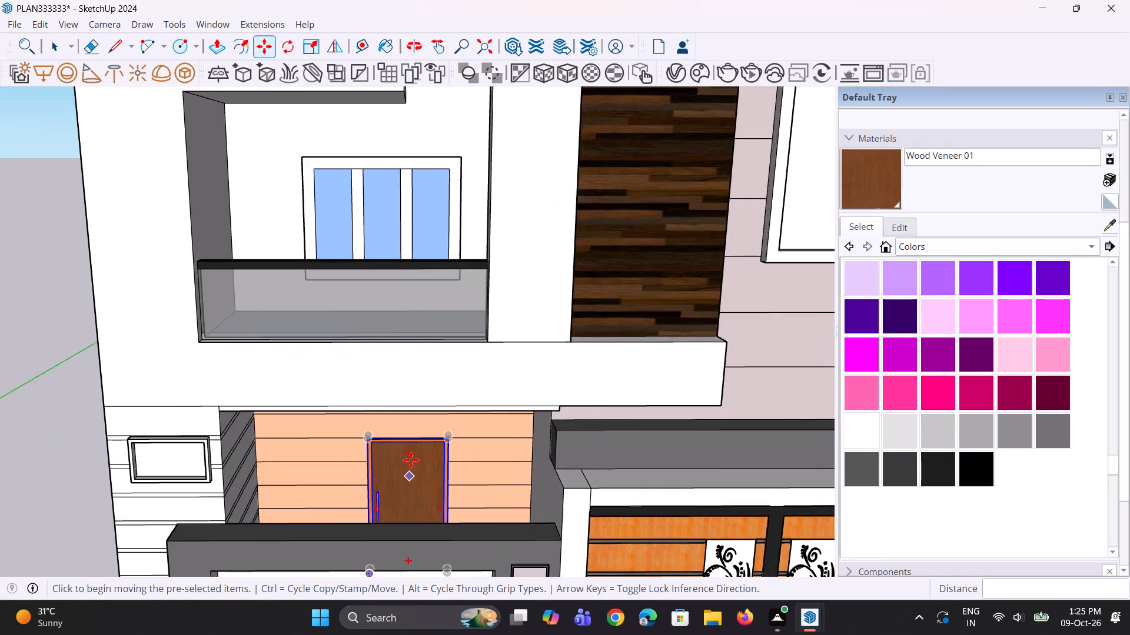
pyautogui.moveTo(411, 458); pyautogui.dragTo(416, 447, button='middle')
pyautogui.press('space')
pyautogui.press('space')
pyautogui.scroll(-8, 432, 448)
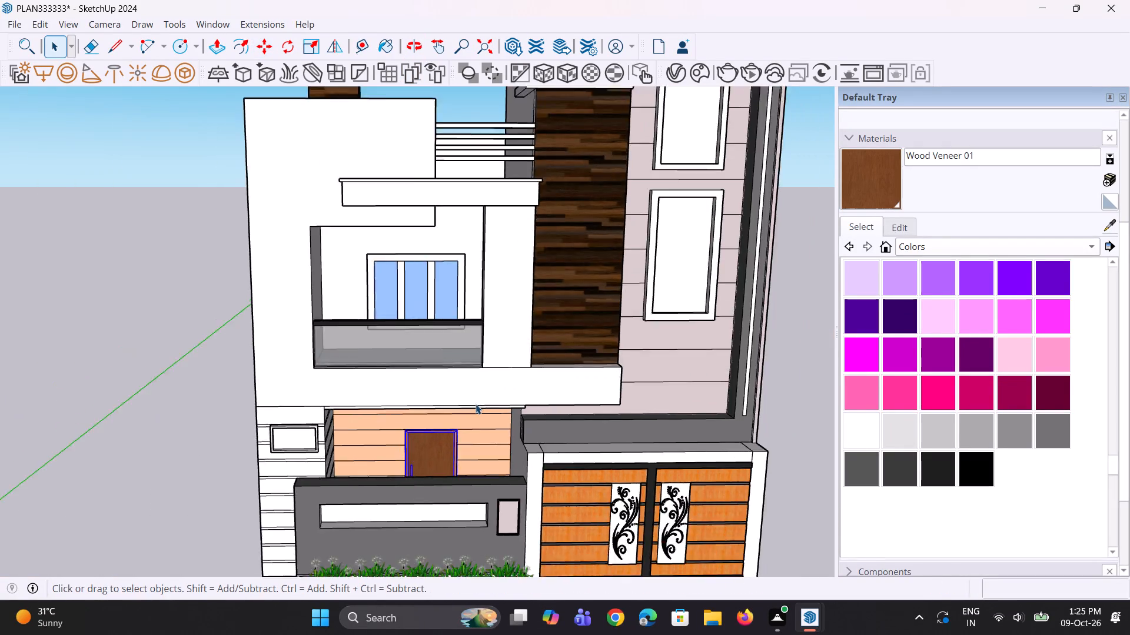
pyautogui.scroll(-3, 476, 404)
pyautogui.click(268, 405)
pyautogui.scroll(3, 510, 422)
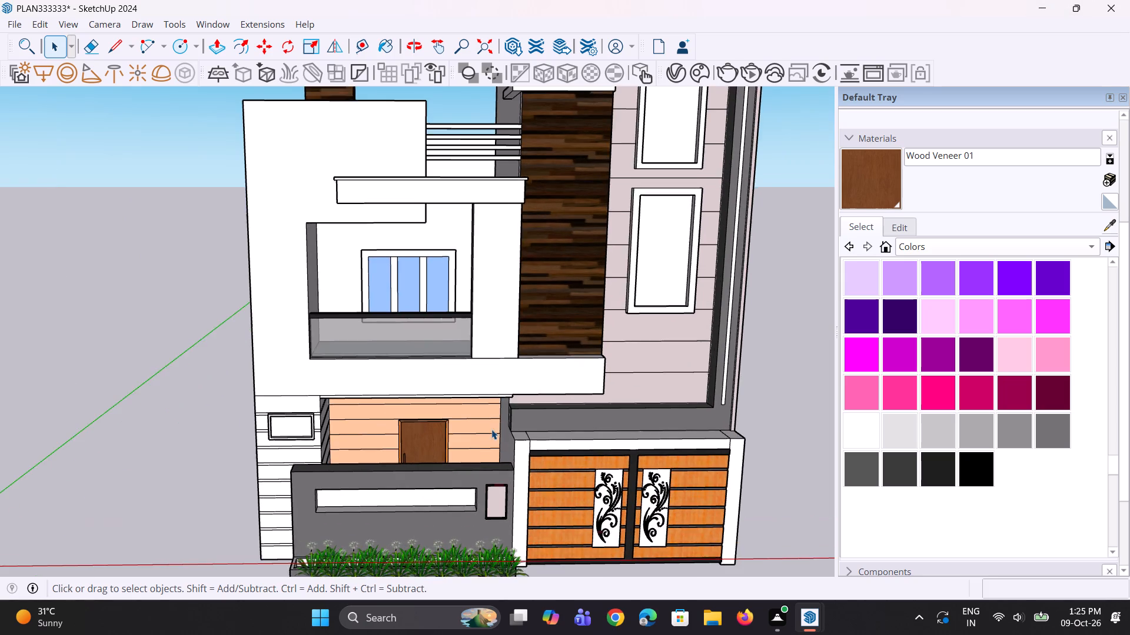
pyautogui.moveTo(478, 463); pyautogui.dragTo(490, 483, button='middle')
pyautogui.scroll(4, 368, 461)
pyautogui.moveTo(434, 449); pyautogui.dragTo(446, 456, button='middle')
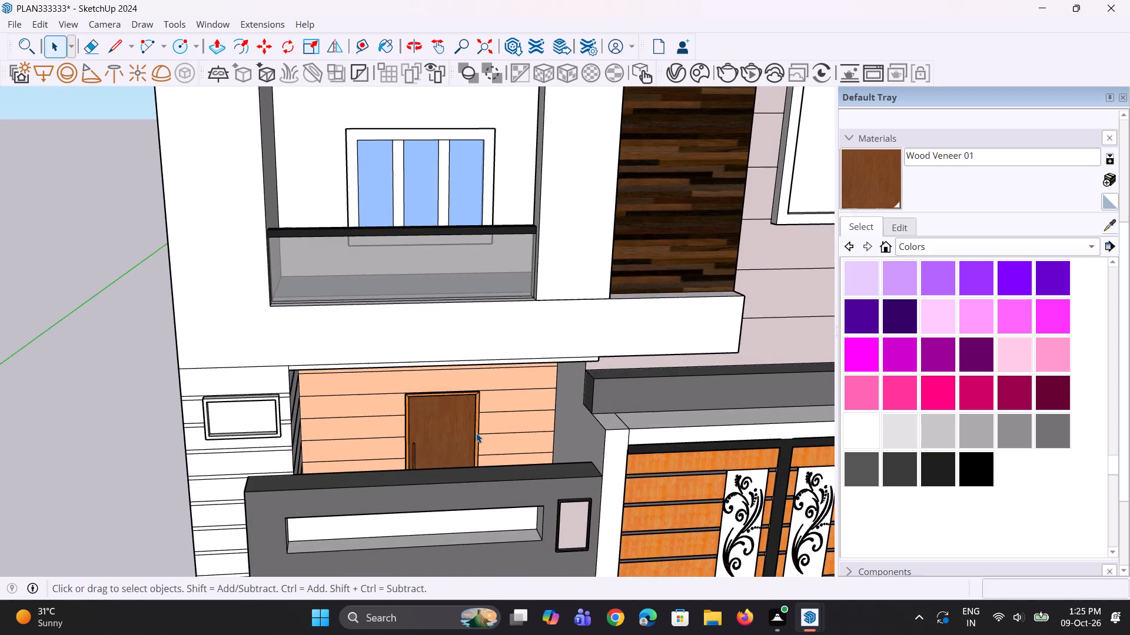
pyautogui.scroll(3, 482, 420)
pyautogui.moveTo(483, 419); pyautogui.dragTo(473, 412, button='middle')
pyautogui.scroll(-9, 465, 412)
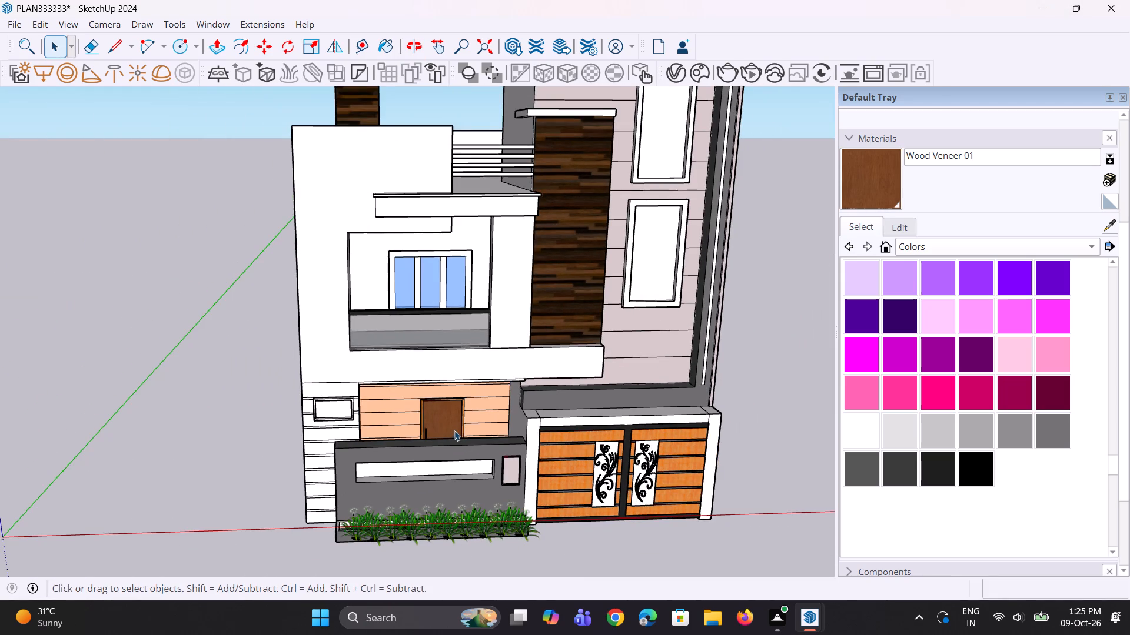
pyautogui.moveTo(457, 438); pyautogui.dragTo(466, 451, button='middle')
# Move the upper-floor balcony window out of its opening into the empty space beside the house.
pyautogui.click(410, 293)
pyautogui.scroll(2, 395, 345)
pyautogui.press('m')
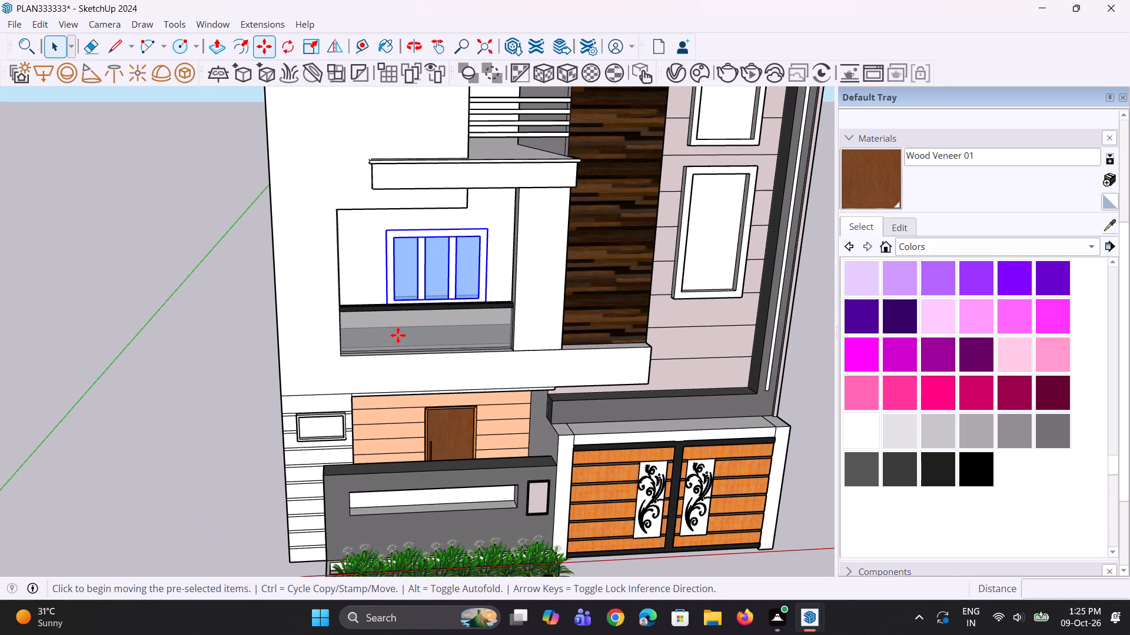
pyautogui.click(377, 302)
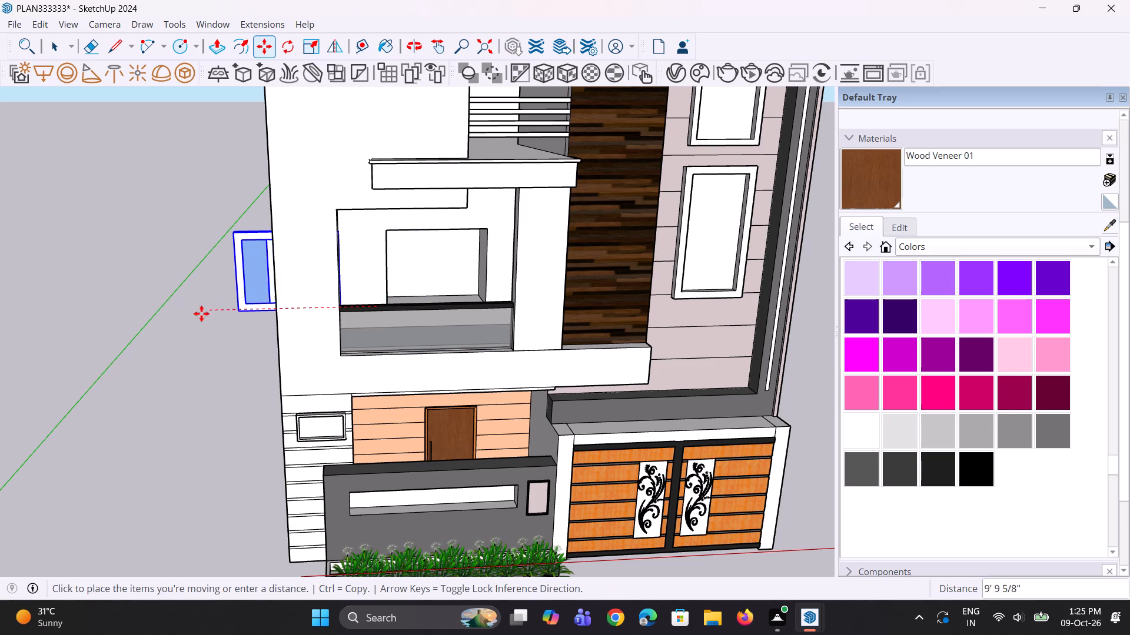
pyautogui.click(146, 316)
pyautogui.scroll(-7, 431, 324)
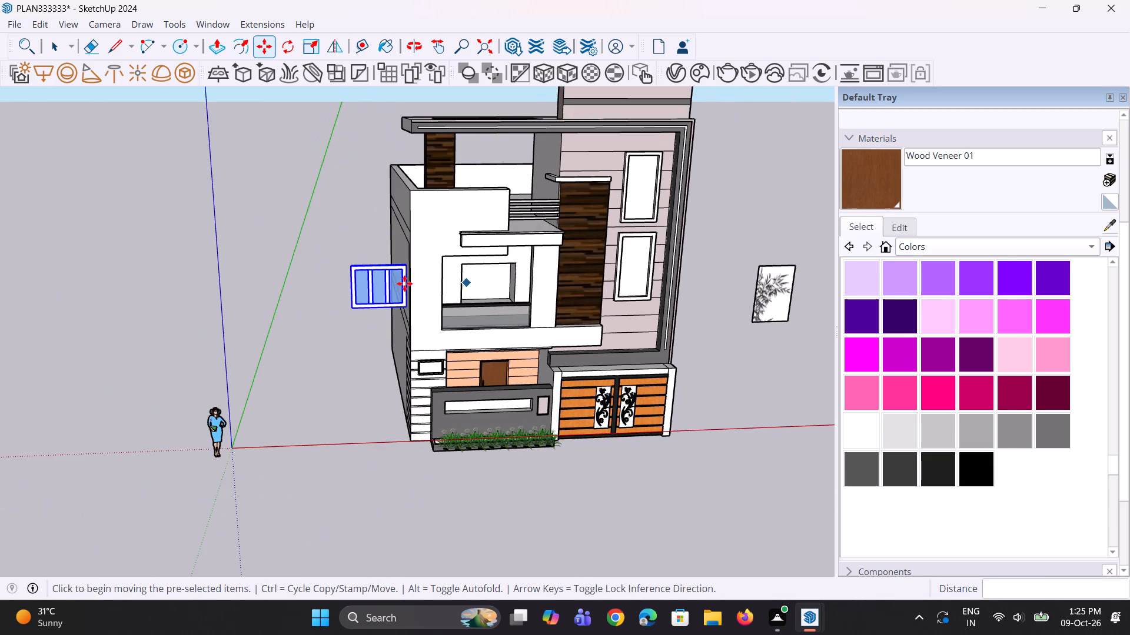
pyautogui.scroll(5, 398, 281)
pyautogui.click(331, 319)
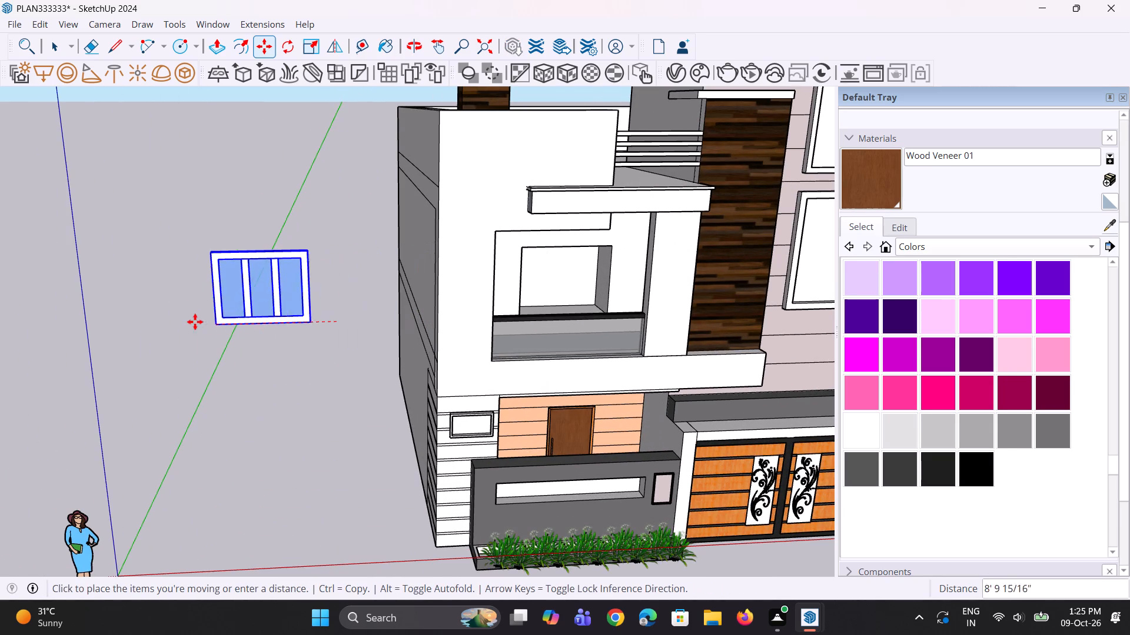
pyautogui.click(162, 320)
# Explode the detached window group.
pyautogui.scroll(-3, 337, 315)
pyautogui.moveTo(300, 300); pyautogui.dragTo(328, 275, button='middle')
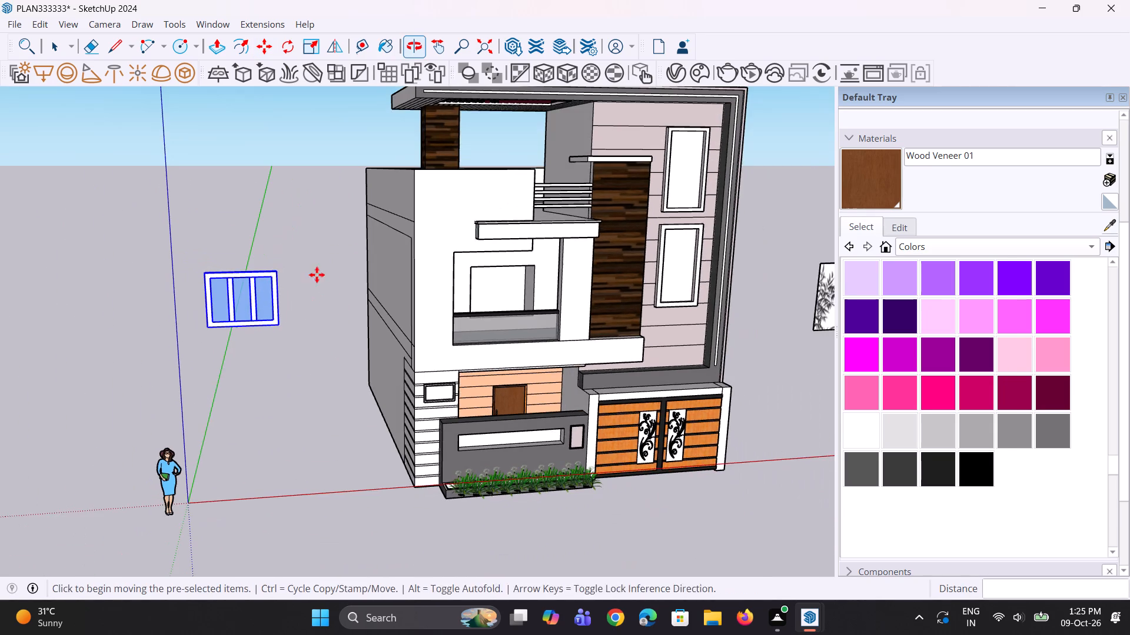
pyautogui.scroll(2, 217, 295)
pyautogui.rightClick(245, 276)
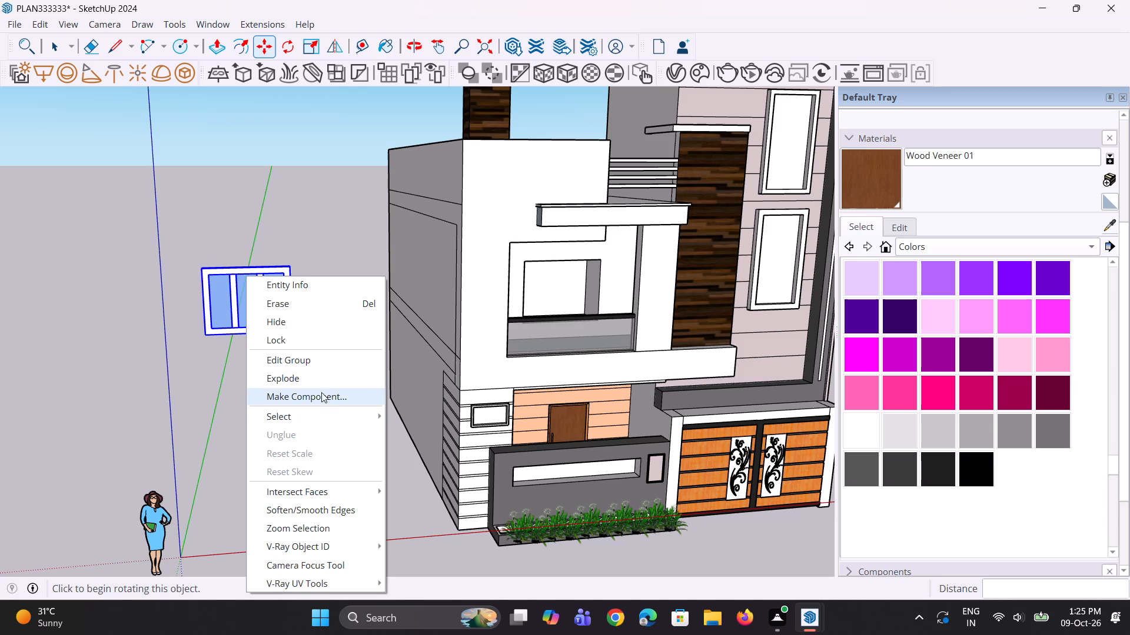
pyautogui.click(321, 369)
pyautogui.press('space')
pyautogui.press('space')
pyautogui.doubleClick(310, 393)
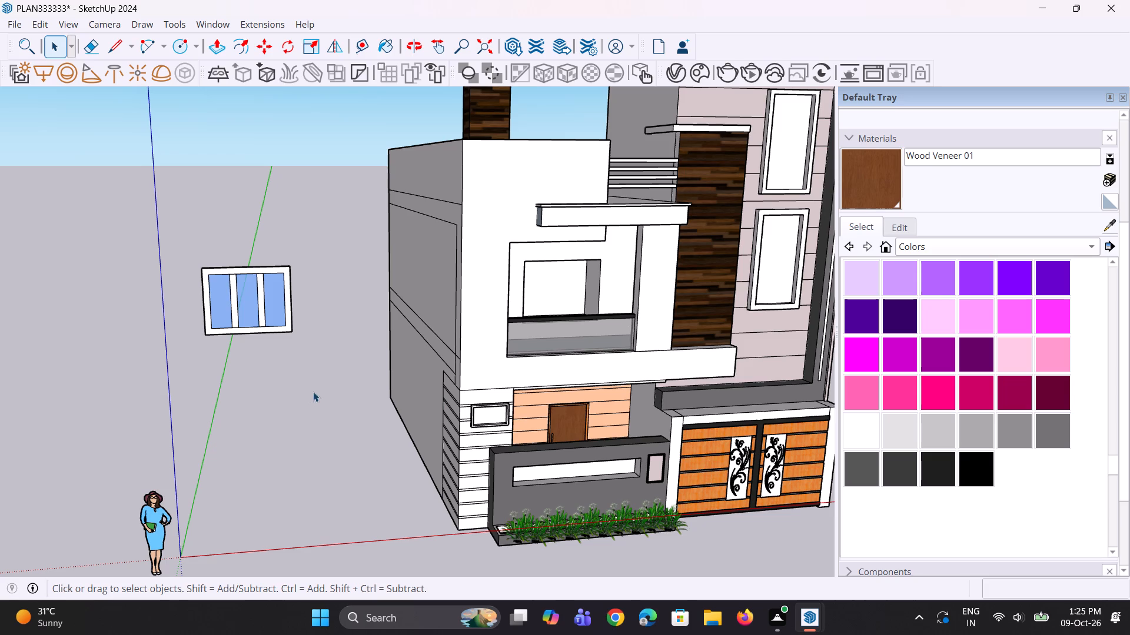
# Paint the window's front frame and both vertical mullions with Wood Veneer 01.
pyautogui.click(869, 204)
pyautogui.scroll(-6, 723, 346)
pyautogui.scroll(6, 460, 302)
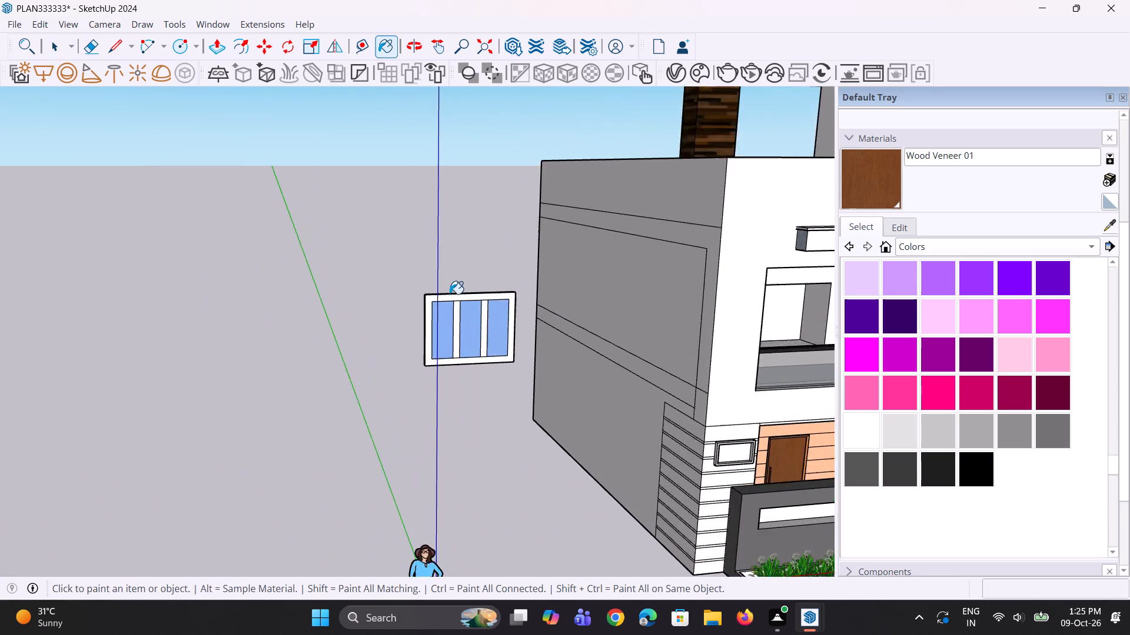
pyautogui.scroll(4, 450, 294)
pyautogui.click(463, 299)
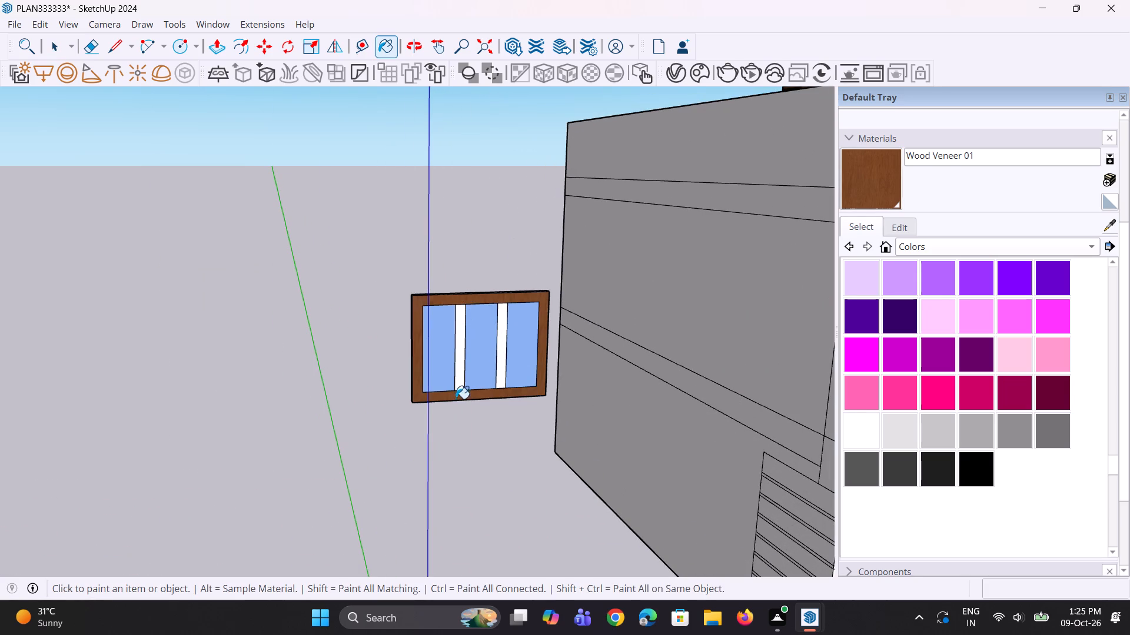
pyautogui.click(462, 372)
pyautogui.click(501, 351)
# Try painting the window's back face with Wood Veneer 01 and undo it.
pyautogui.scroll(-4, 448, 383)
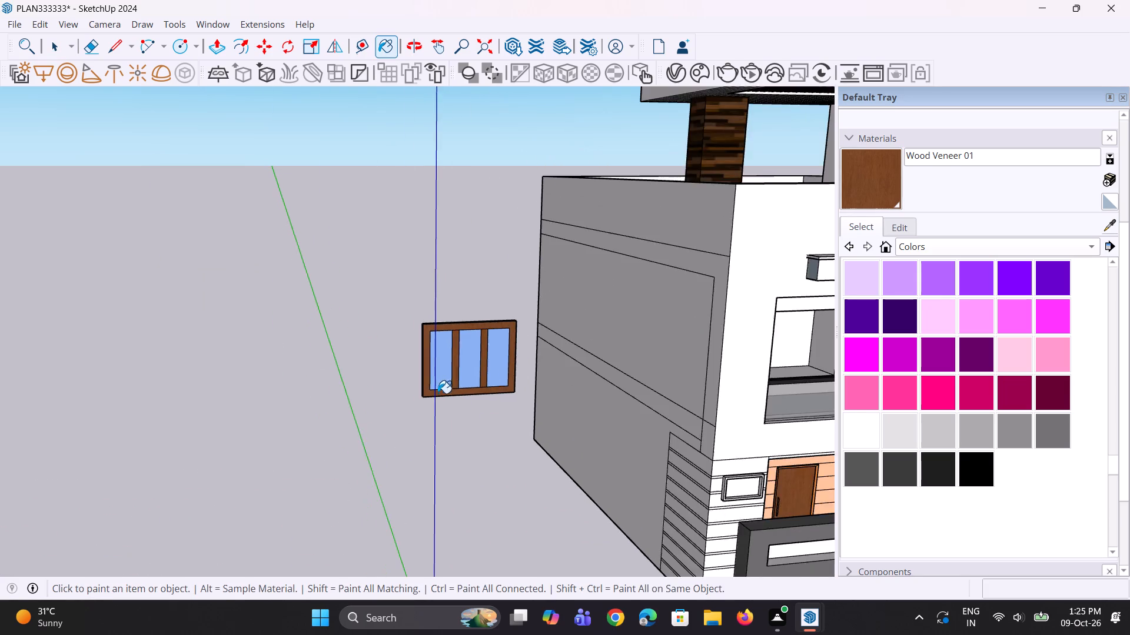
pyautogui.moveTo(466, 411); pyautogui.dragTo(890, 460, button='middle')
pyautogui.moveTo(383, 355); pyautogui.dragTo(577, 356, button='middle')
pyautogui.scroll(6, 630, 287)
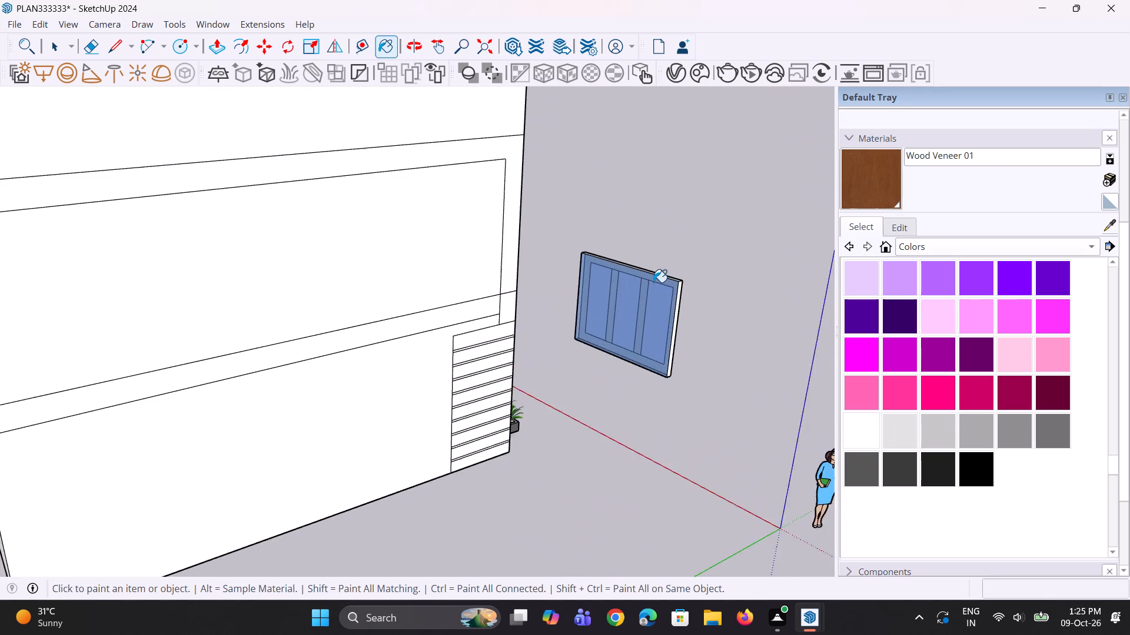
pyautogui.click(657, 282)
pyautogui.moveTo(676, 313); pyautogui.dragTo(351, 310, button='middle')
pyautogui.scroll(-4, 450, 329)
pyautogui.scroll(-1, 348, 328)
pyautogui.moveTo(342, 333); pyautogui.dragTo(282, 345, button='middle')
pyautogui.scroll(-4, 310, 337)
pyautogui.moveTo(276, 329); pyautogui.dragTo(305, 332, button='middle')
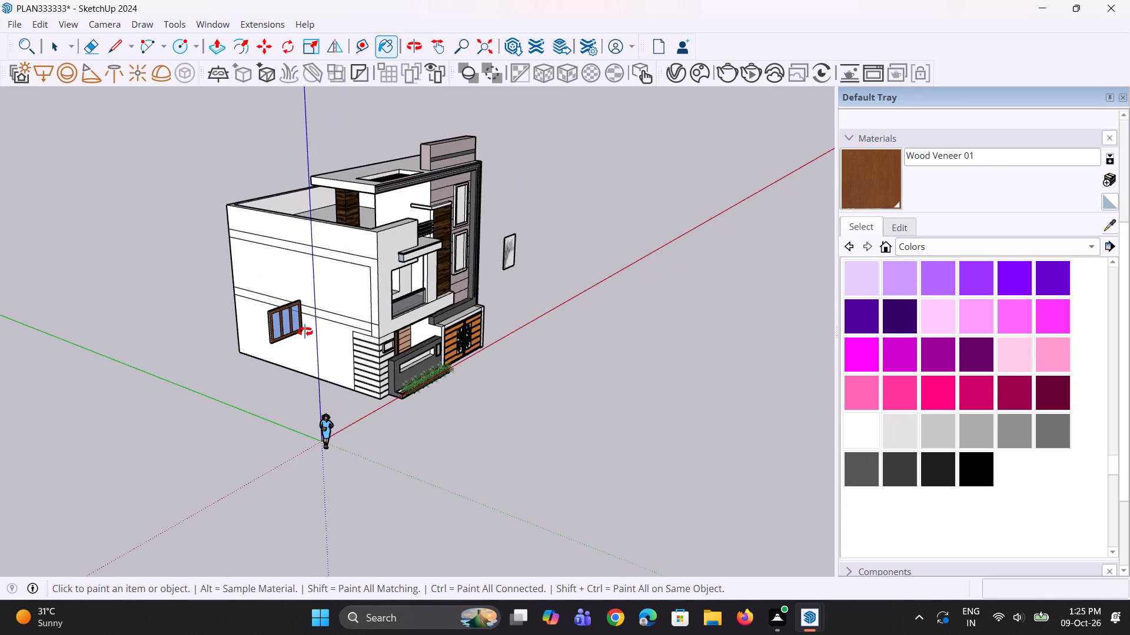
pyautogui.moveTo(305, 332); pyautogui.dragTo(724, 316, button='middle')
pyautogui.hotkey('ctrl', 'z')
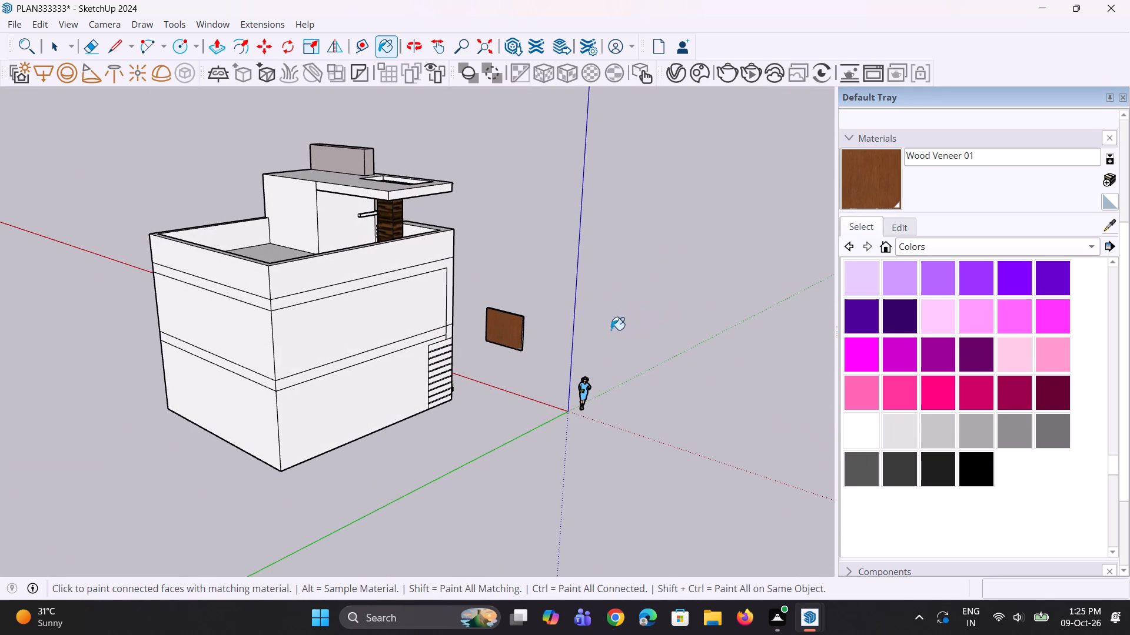
# Paint the top edge face of the detached window frame with Wood Veneer 01.
pyautogui.moveTo(586, 355); pyautogui.dragTo(497, 373, button='middle')
pyautogui.scroll(-4, 548, 353)
pyautogui.moveTo(567, 352); pyautogui.dragTo(203, 376, button='middle')
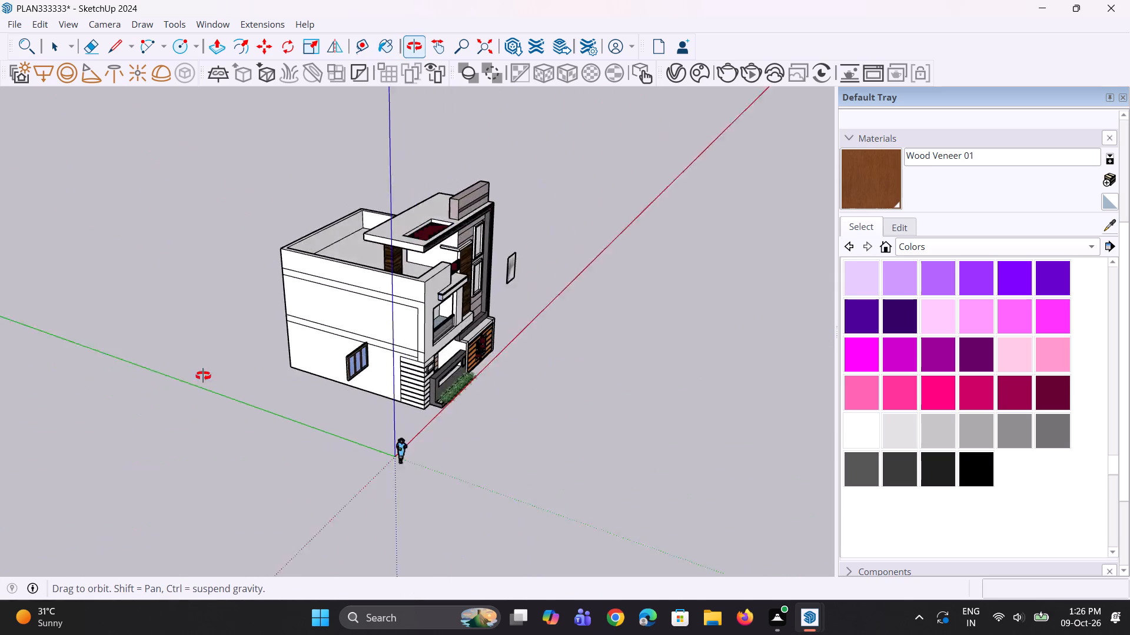
pyautogui.moveTo(203, 376); pyautogui.dragTo(190, 366, button='middle')
pyautogui.scroll(3, 311, 342)
pyautogui.moveTo(354, 361); pyautogui.dragTo(180, 212, button='middle')
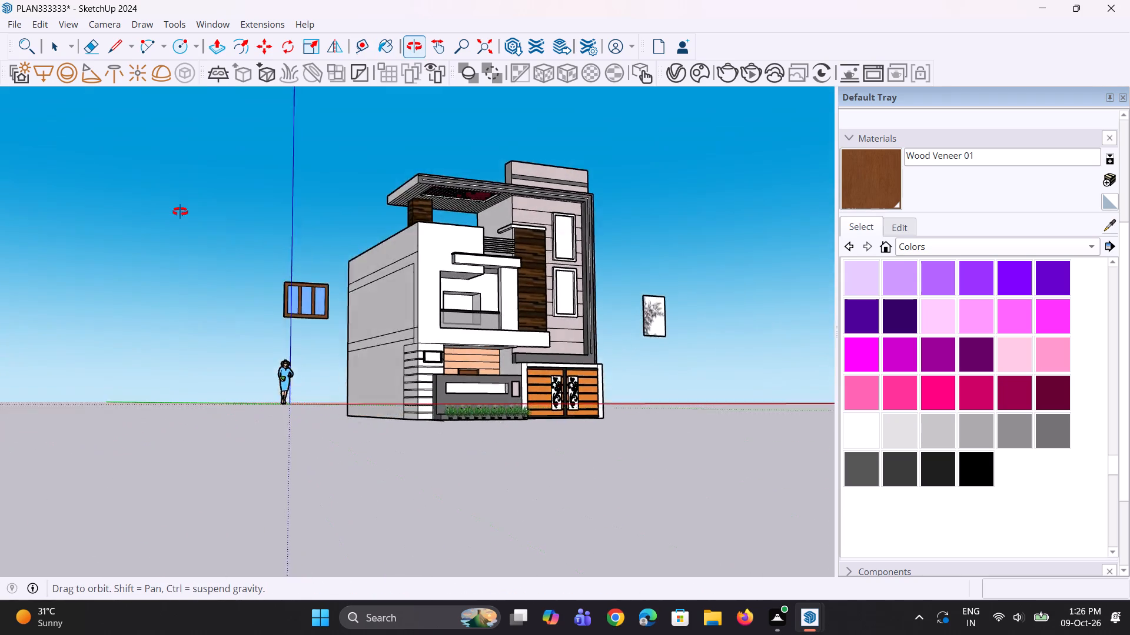
pyautogui.moveTo(180, 212); pyautogui.dragTo(142, 249, button='middle')
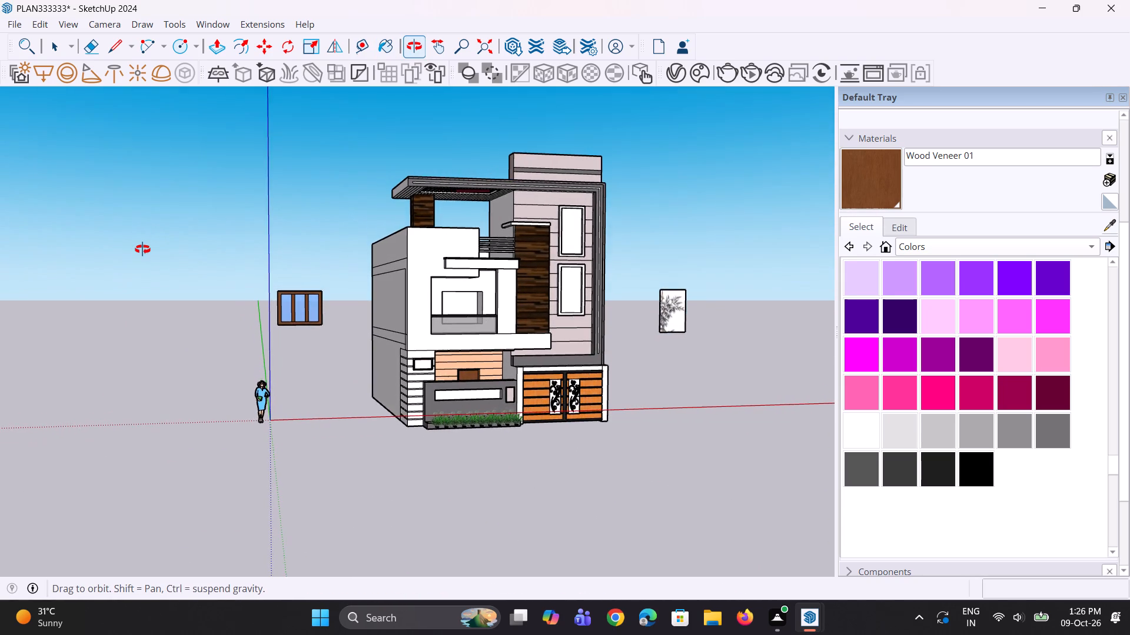
pyautogui.moveTo(142, 249); pyautogui.dragTo(149, 259, button='middle')
pyautogui.scroll(3, 230, 279)
pyautogui.scroll(7, 305, 310)
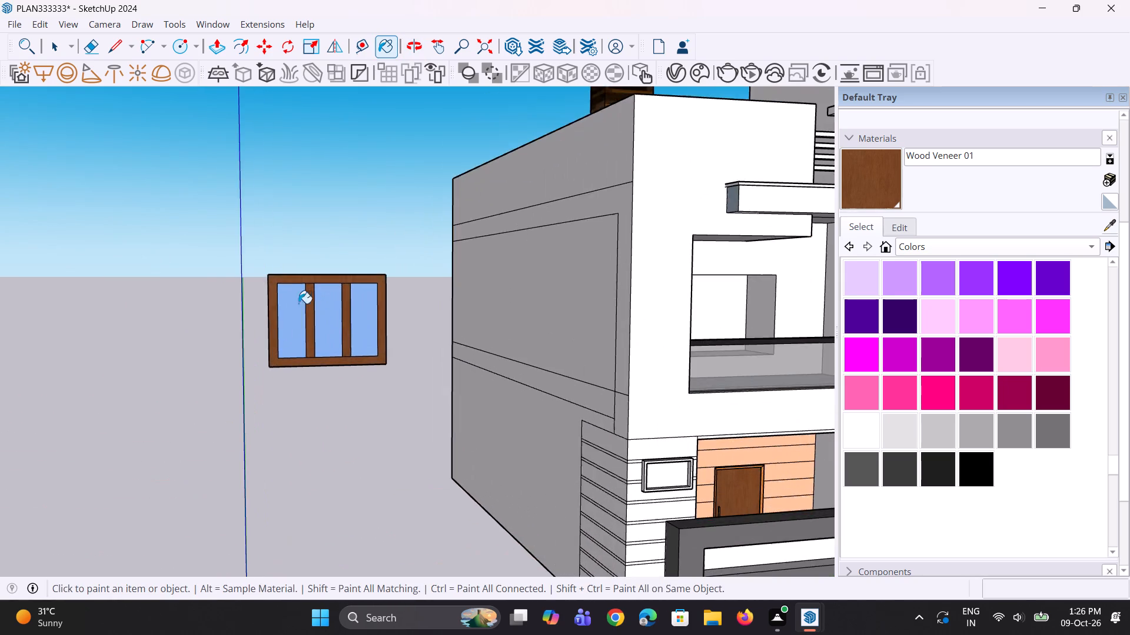
pyautogui.moveTo(278, 290); pyautogui.dragTo(310, 467, button='middle')
pyautogui.scroll(3, 297, 327)
pyautogui.click(327, 329)
pyautogui.scroll(-2, 389, 349)
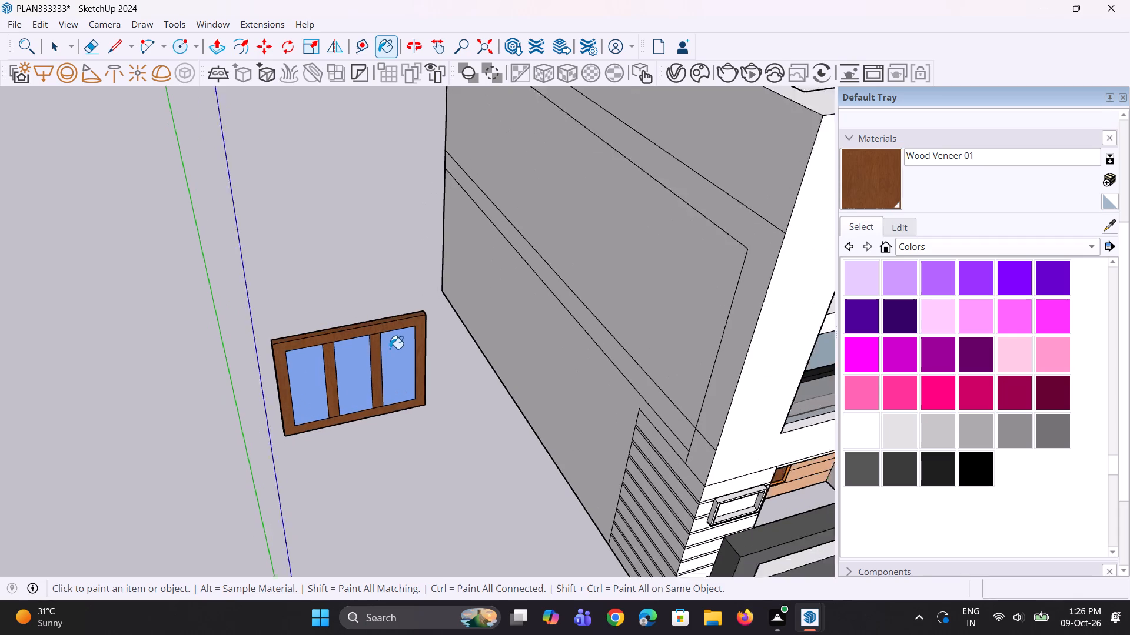
# Paint the detached window frame's two side edges and its bottom edge with Wood Veneer 01.
pyautogui.scroll(-2, 390, 349)
pyautogui.moveTo(298, 386); pyautogui.dragTo(431, 326, button='middle')
pyautogui.scroll(2, 335, 349)
pyautogui.scroll(2, 413, 358)
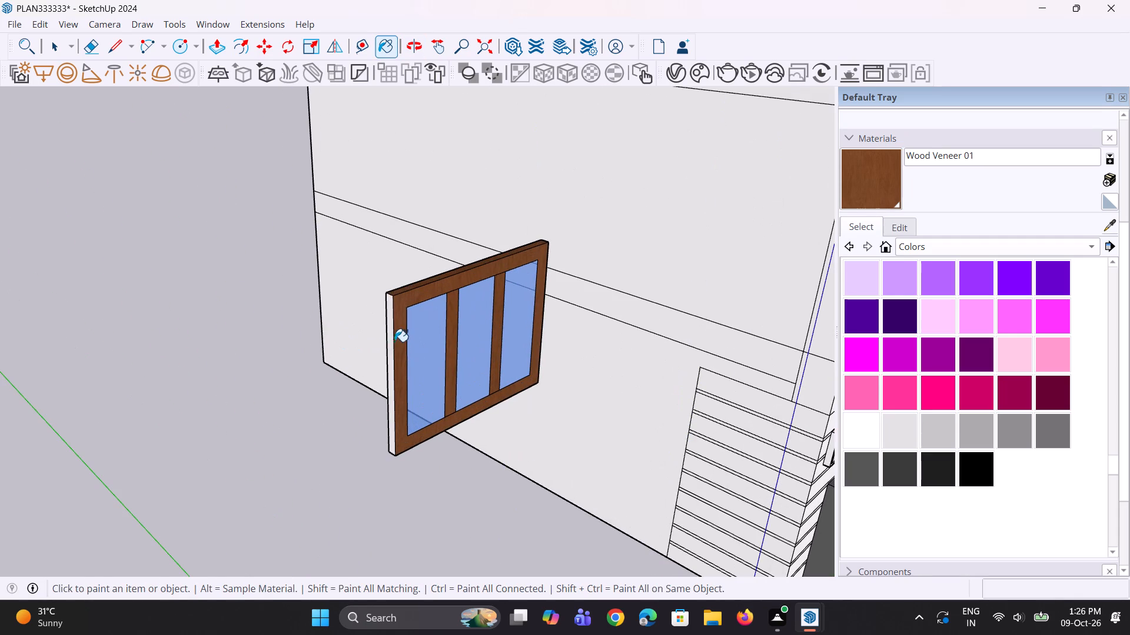
pyautogui.click(391, 337)
pyautogui.moveTo(387, 425); pyautogui.dragTo(494, 212, button='middle')
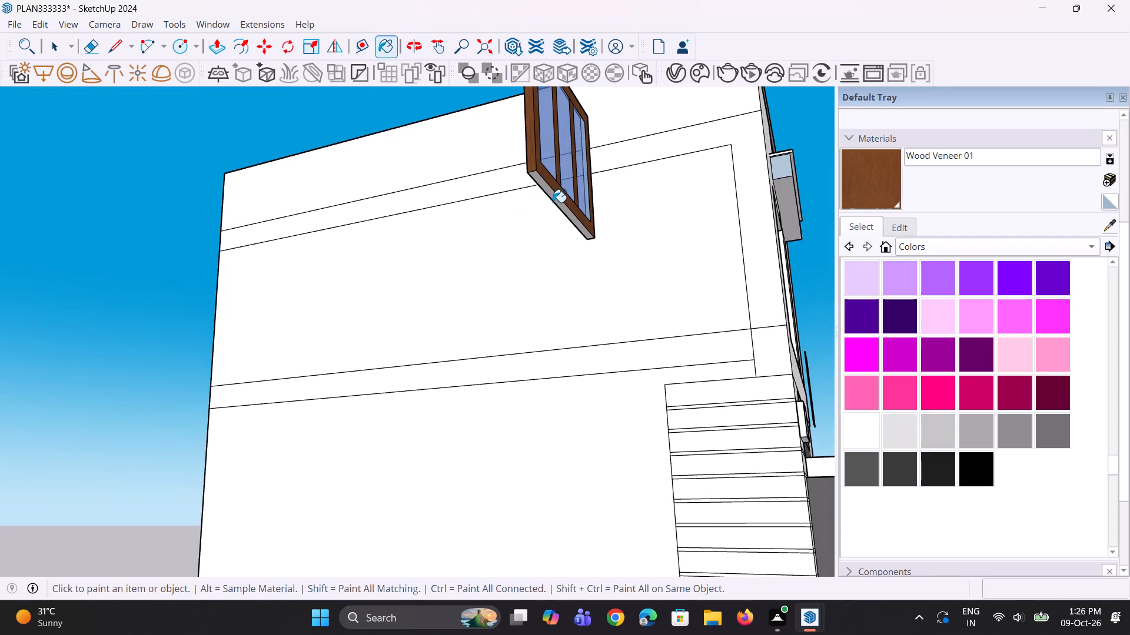
pyautogui.click(556, 200)
pyautogui.scroll(-3, 543, 245)
pyautogui.moveTo(547, 274); pyautogui.dragTo(478, 385, button='middle')
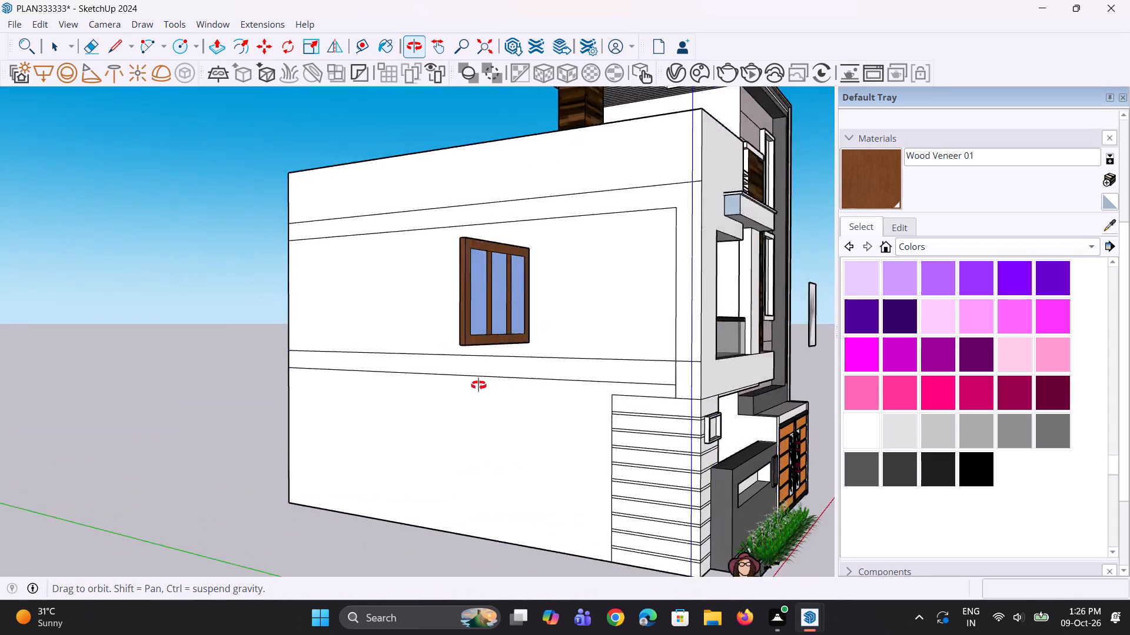
pyautogui.moveTo(478, 385); pyautogui.dragTo(474, 387, button='middle')
pyautogui.scroll(-4, 498, 356)
pyautogui.moveTo(490, 371); pyautogui.dragTo(222, 382, button='middle')
pyautogui.scroll(2, 355, 341)
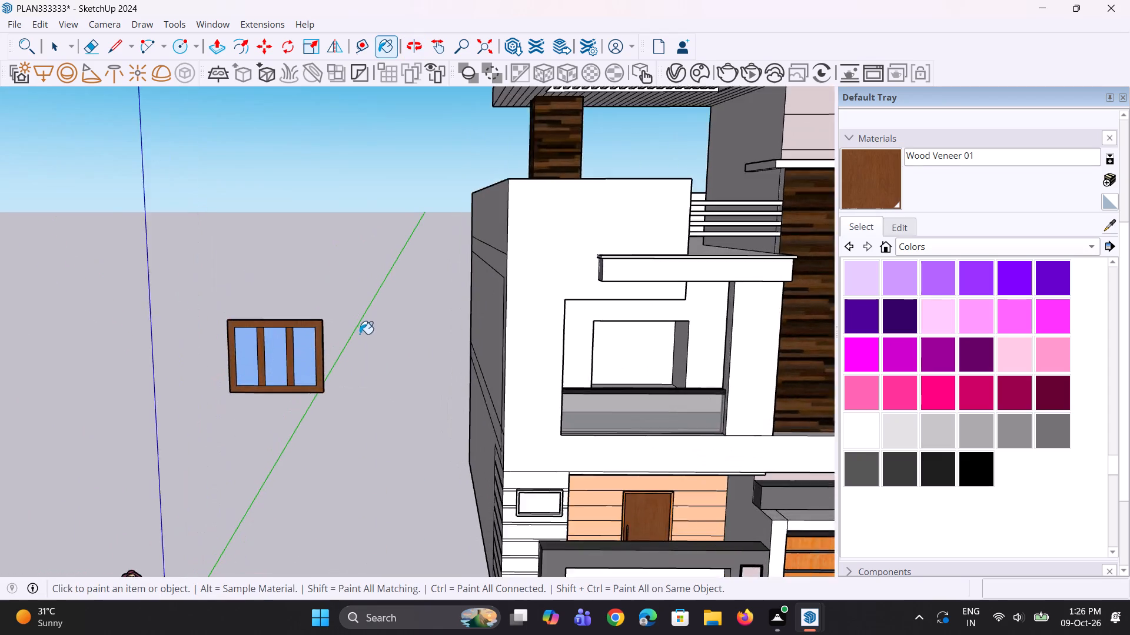
pyautogui.scroll(4, 360, 334)
pyautogui.moveTo(315, 349); pyautogui.dragTo(281, 363, button='middle')
pyautogui.scroll(5, 316, 334)
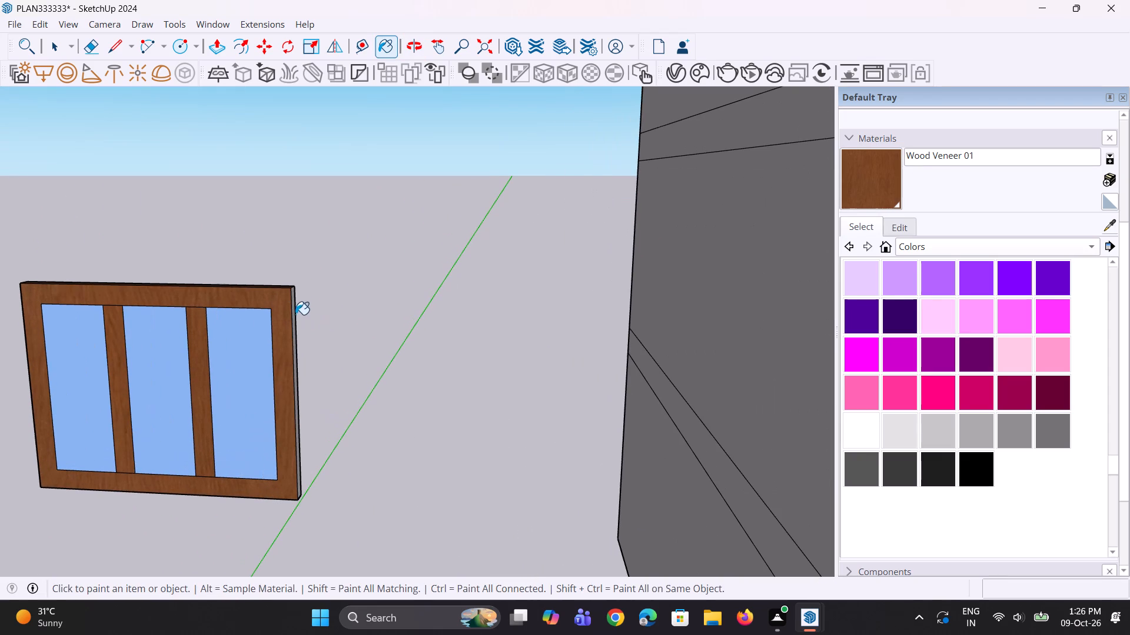
pyautogui.click(294, 311)
# Select the whole detached window and make it a group.
pyautogui.scroll(-8, 323, 344)
pyautogui.moveTo(298, 390); pyautogui.dragTo(359, 389, button='middle')
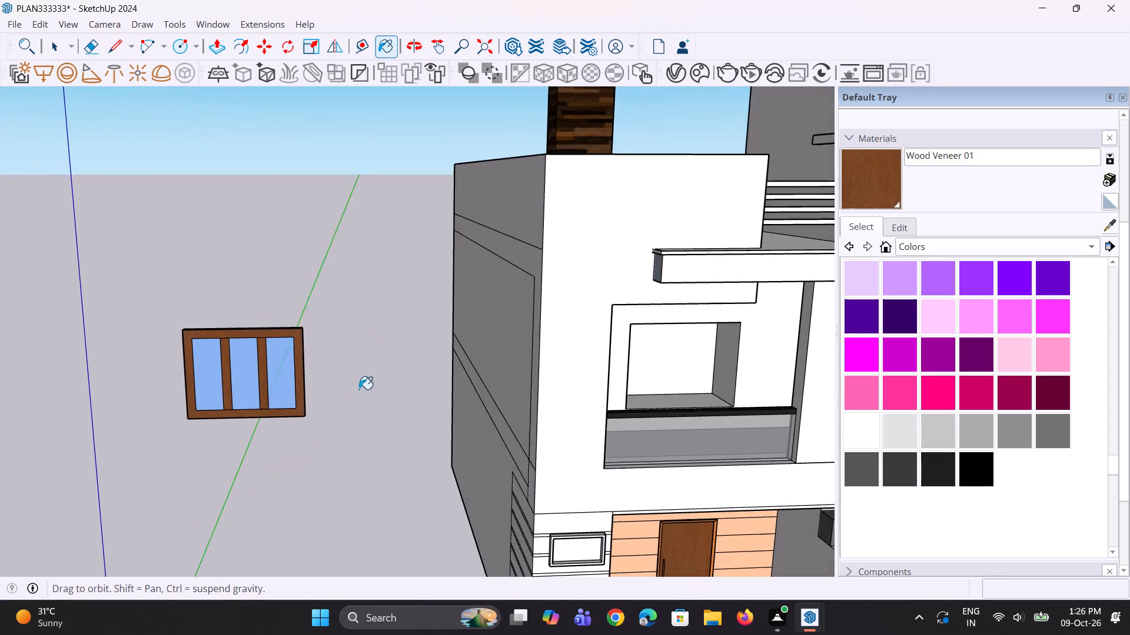
pyautogui.scroll(-9, 406, 401)
pyautogui.moveTo(336, 397); pyautogui.dragTo(346, 395, button='middle')
pyautogui.press('space')
pyautogui.press('space')
pyautogui.moveTo(279, 337); pyautogui.dragTo(357, 457)
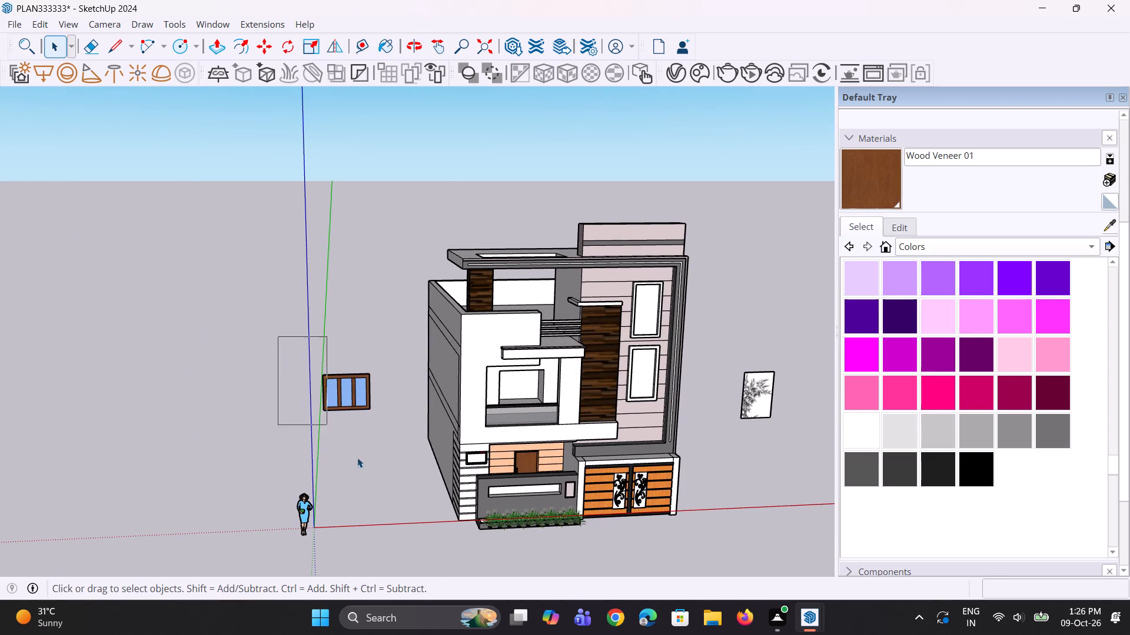
pyautogui.moveTo(357, 457); pyautogui.dragTo(387, 456)
pyautogui.rightClick(344, 385)
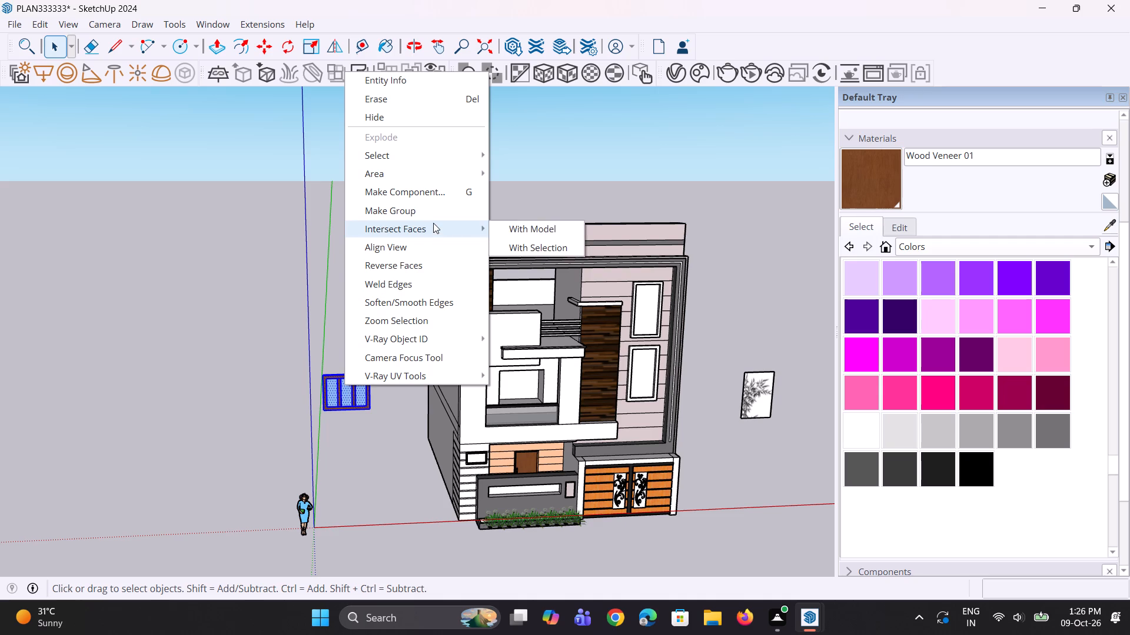
pyautogui.click(433, 217)
# Move the window group along the red axis into the opening in the balcony's back wall, then deselect it.
pyautogui.scroll(-2, 400, 403)
pyautogui.moveTo(397, 418); pyautogui.dragTo(387, 400, button='middle')
pyautogui.scroll(5, 380, 414)
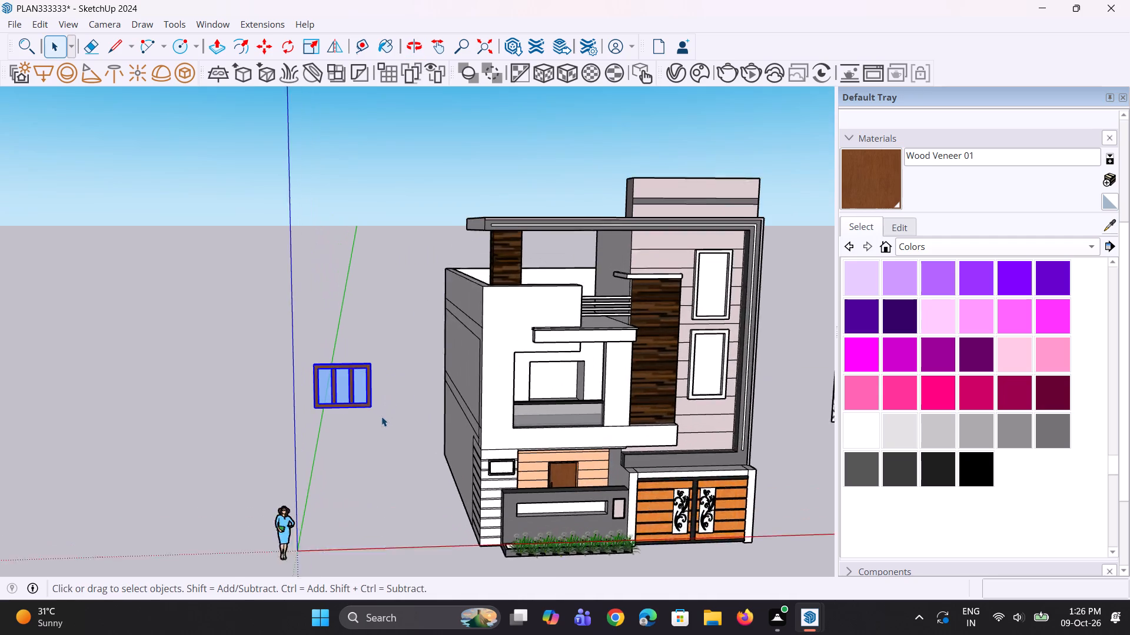
pyautogui.press('m')
pyautogui.moveTo(373, 411); pyautogui.dragTo(382, 412)
pyautogui.scroll(2, 587, 400)
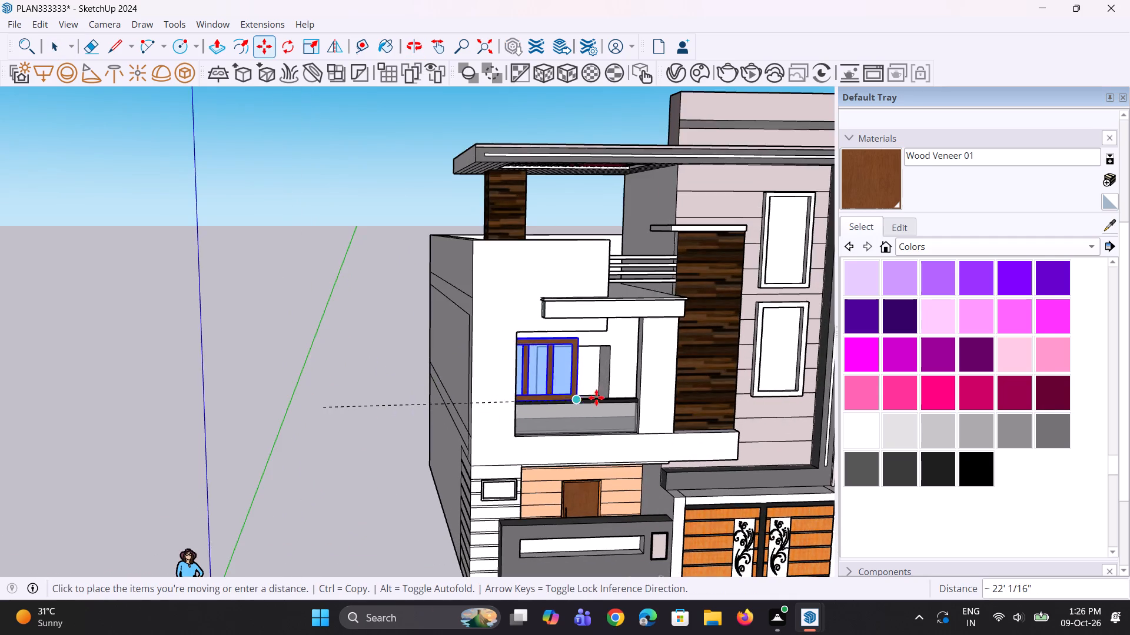
pyautogui.moveTo(611, 399); pyautogui.dragTo(537, 497, button='middle')
pyautogui.scroll(2, 568, 413)
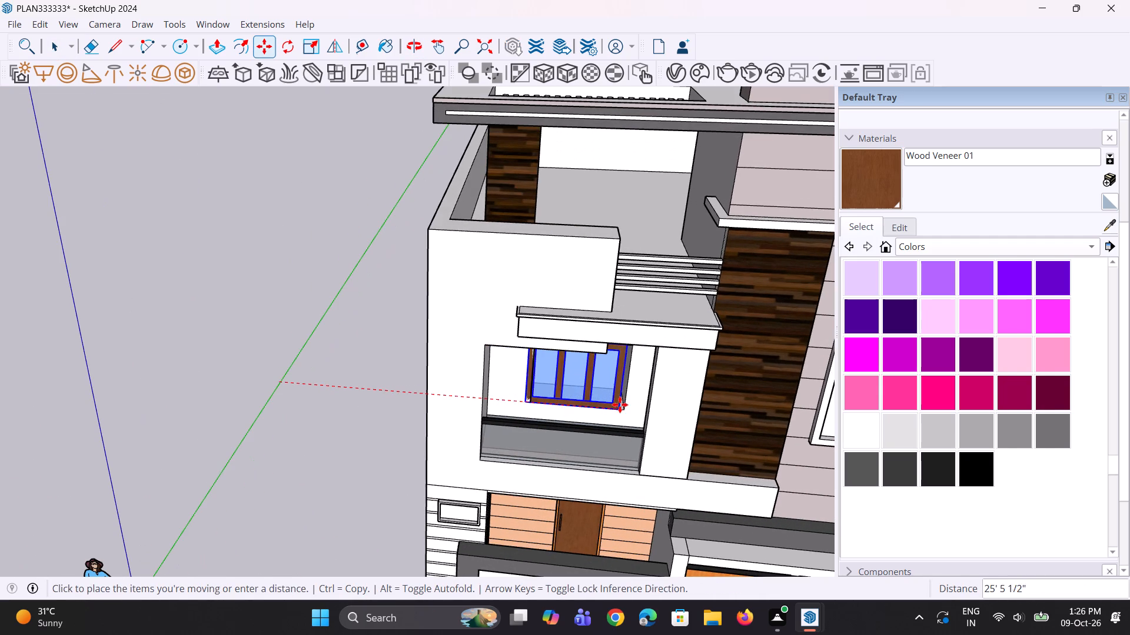
pyautogui.click(623, 406)
pyautogui.moveTo(602, 409); pyautogui.dragTo(617, 360, button='middle')
pyautogui.press('space')
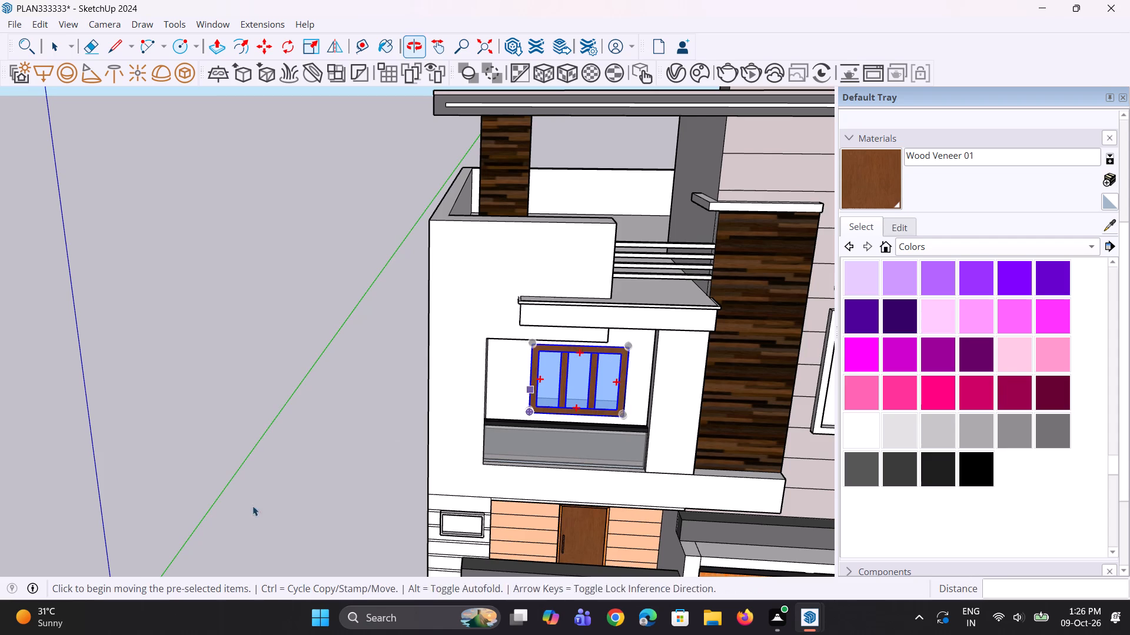
pyautogui.press('space')
pyautogui.click(345, 472)
# Examine the whole front facade with the balcony window in place.
pyautogui.scroll(-4, 434, 452)
pyautogui.moveTo(437, 454); pyautogui.dragTo(456, 392, button='middle')
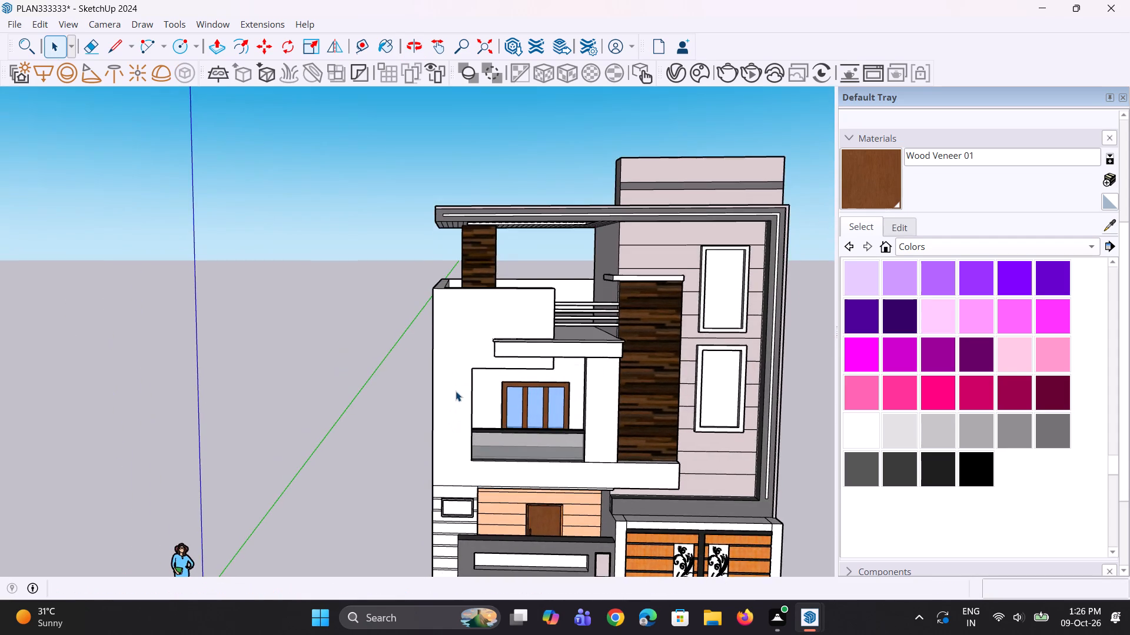
pyautogui.scroll(-3, 455, 392)
pyautogui.moveTo(456, 412); pyautogui.dragTo(469, 412, button='middle')
pyautogui.scroll(-3, 469, 412)
pyautogui.moveTo(459, 428); pyautogui.dragTo(458, 422, button='middle')
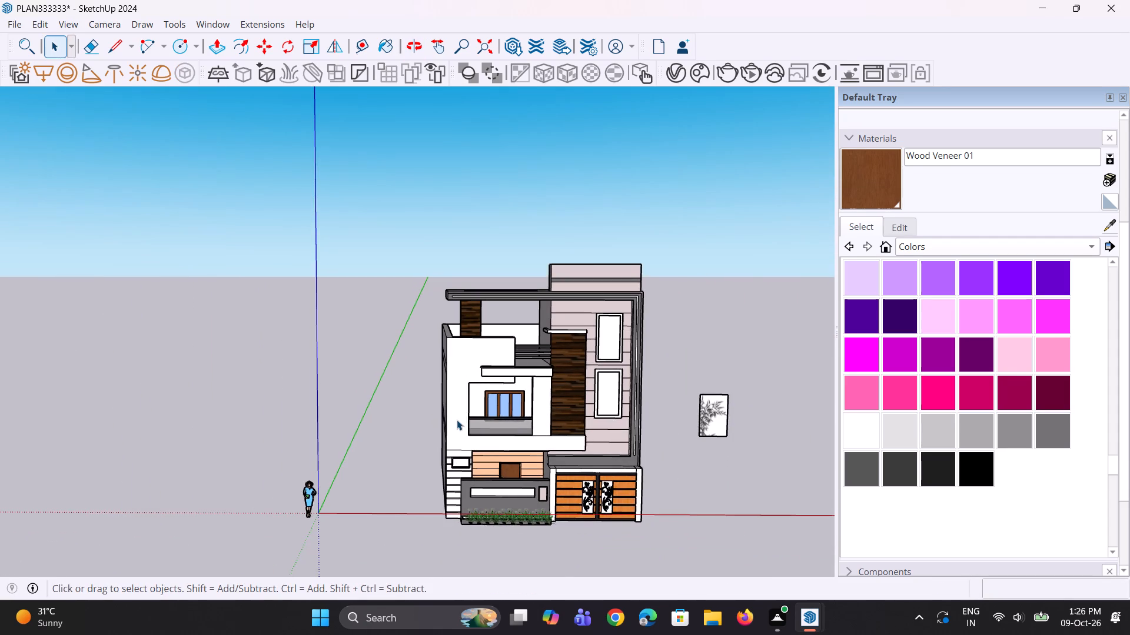
pyautogui.scroll(-3, 457, 426)
pyautogui.moveTo(454, 431); pyautogui.dragTo(453, 450, button='middle')
pyautogui.scroll(1, 477, 452)
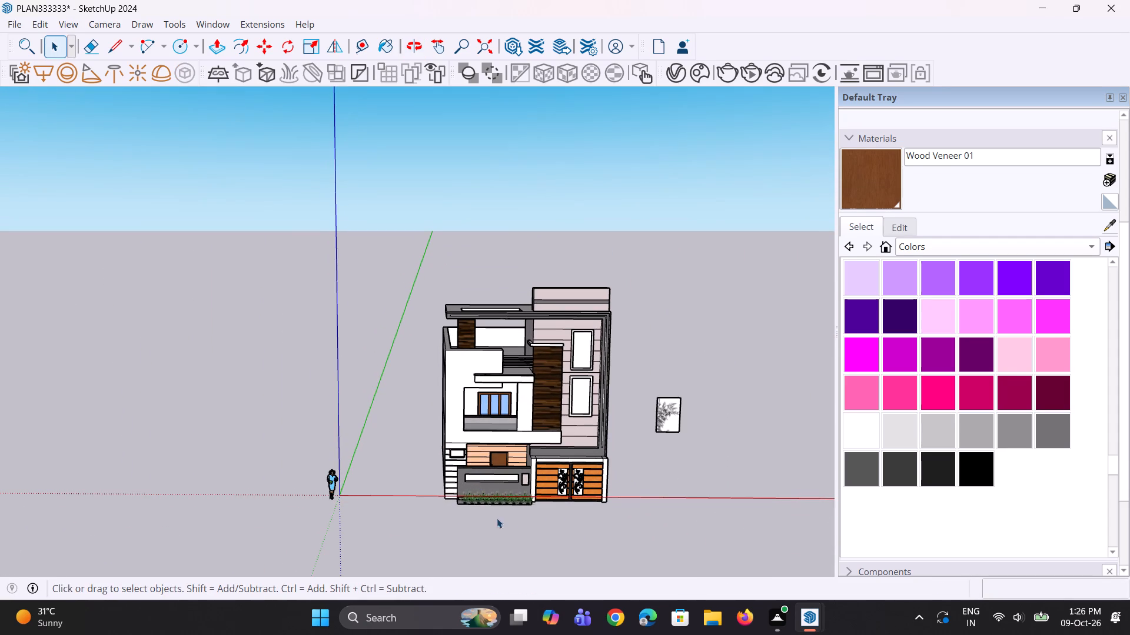
pyautogui.moveTo(498, 518); pyautogui.dragTo(504, 484, button='middle')
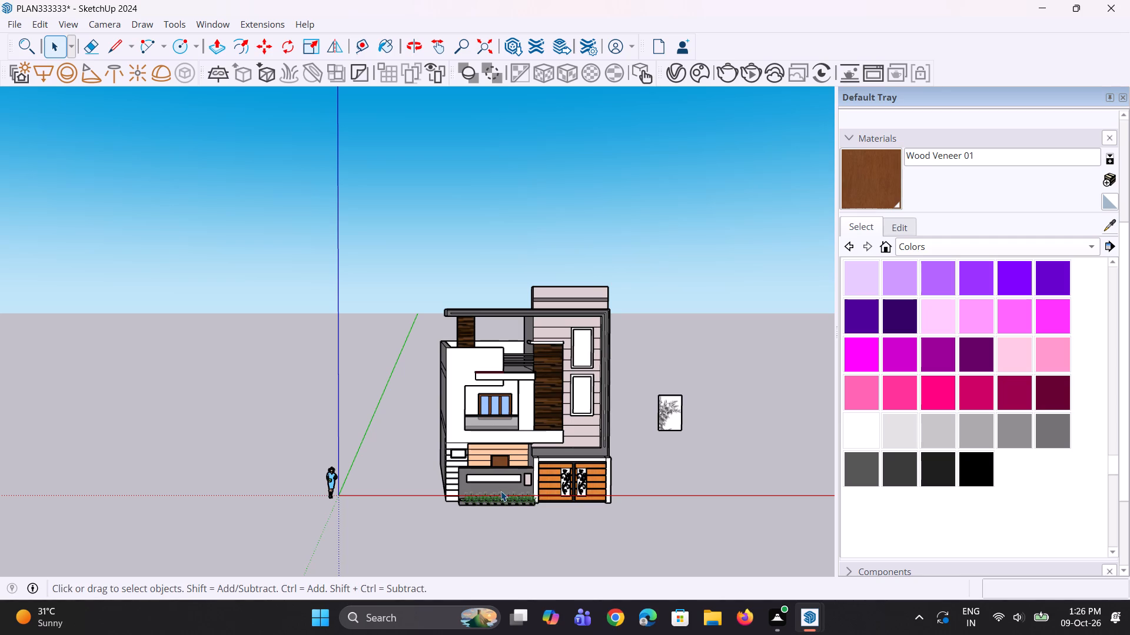
pyautogui.moveTo(479, 500); pyautogui.dragTo(477, 517, button='middle')
# Create a generic V-Ray material with an orange-brown diffuse colour of about R 0.585, G 0.307, B 0.089.
pyautogui.click(682, 76)
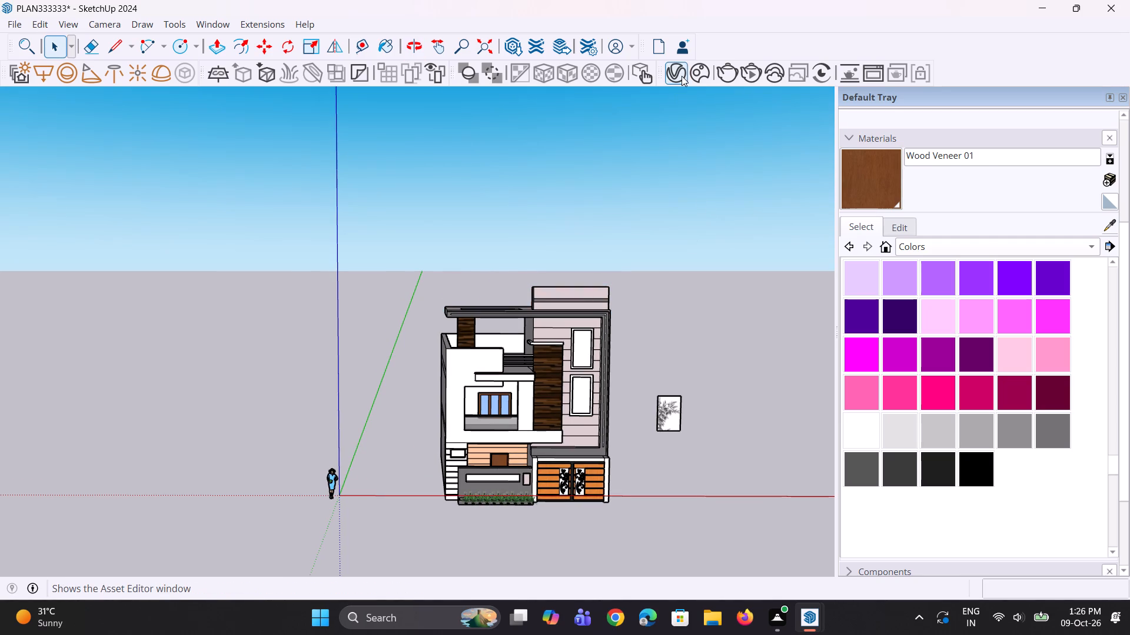
pyautogui.rightClick(455, 85)
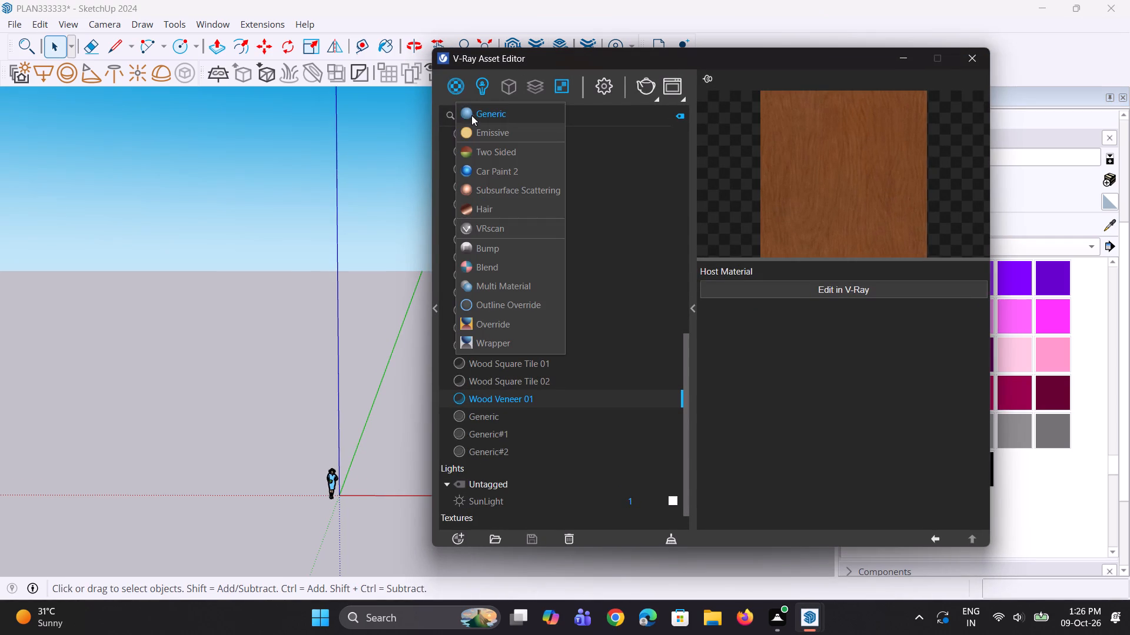
pyautogui.click(473, 118)
pyautogui.click(824, 337)
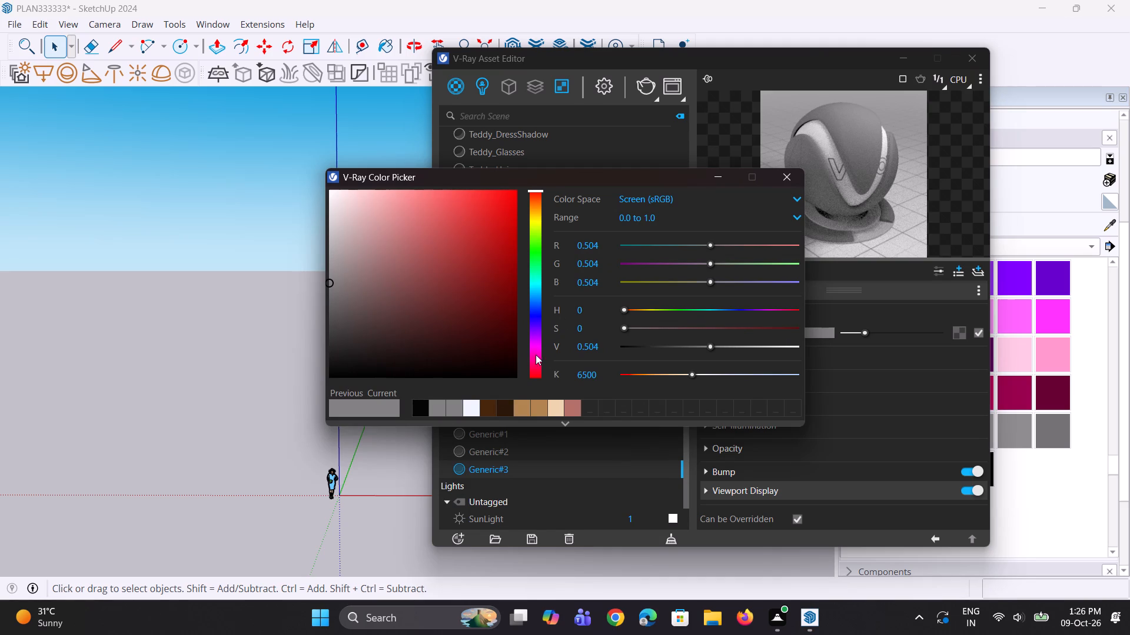
pyautogui.click(493, 410)
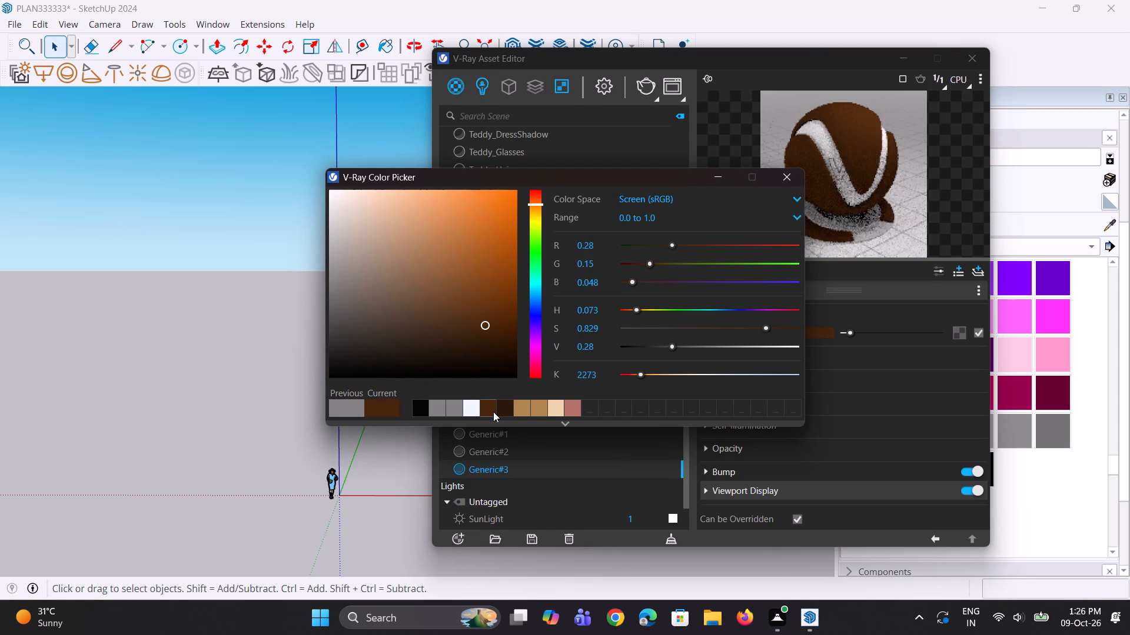
pyautogui.moveTo(482, 323); pyautogui.dragTo(487, 290)
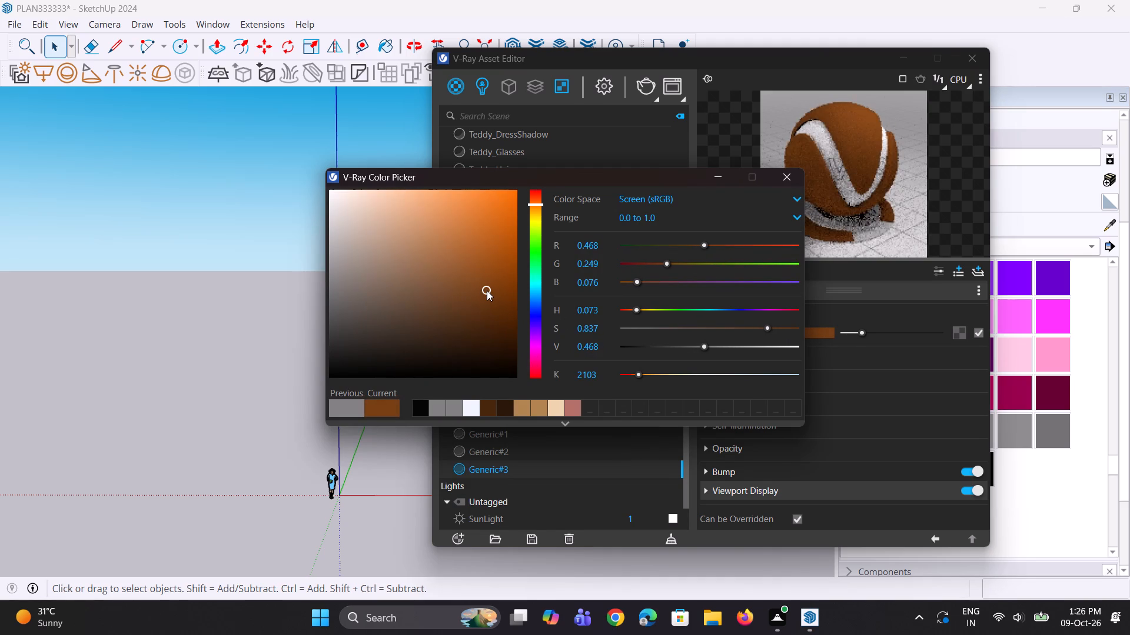
pyautogui.moveTo(487, 290); pyautogui.dragTo(487, 290)
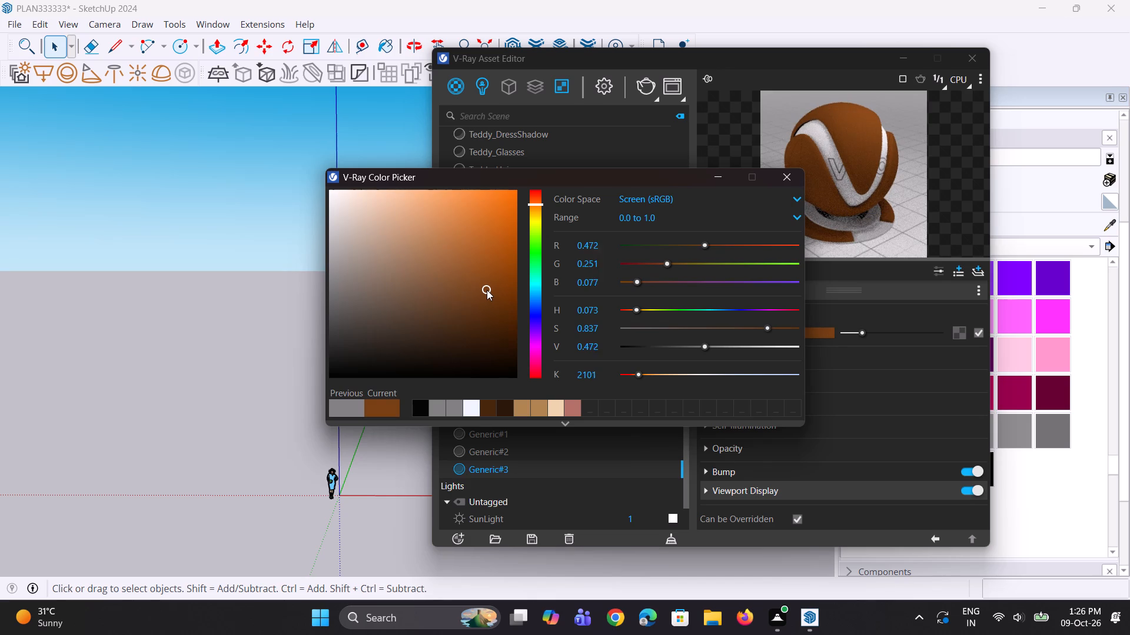
pyautogui.moveTo(487, 290); pyautogui.dragTo(486, 276)
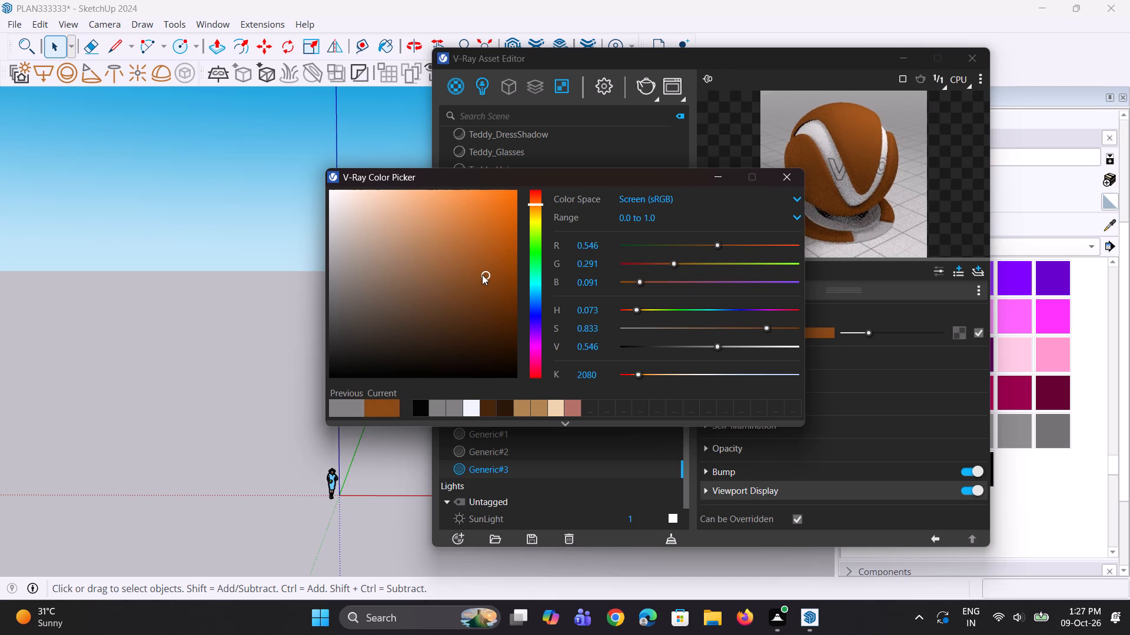
pyautogui.moveTo(482, 275); pyautogui.dragTo(489, 268)
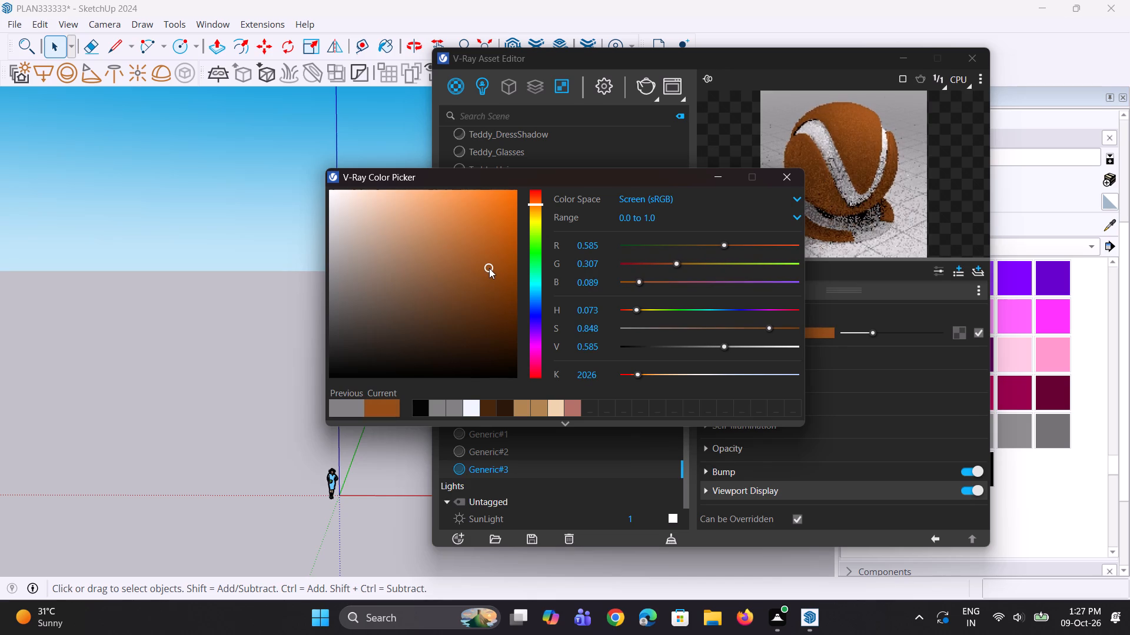
pyautogui.click(719, 176)
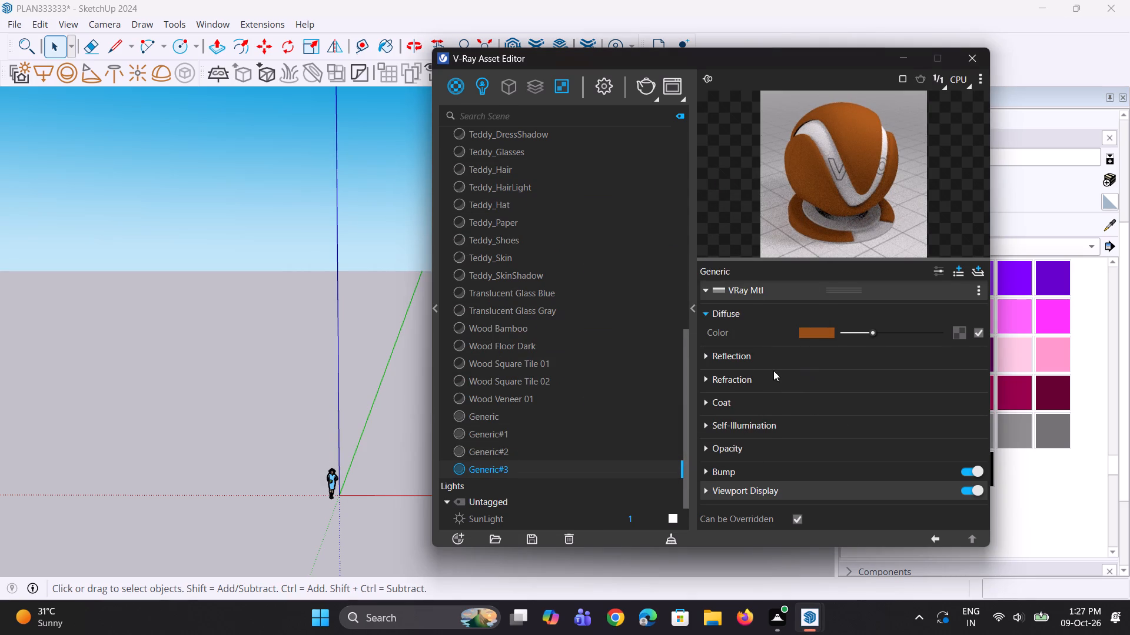
# Give the brown material a dark grey reflection colour, reflection glossiness 0.95 and metalness 0.05.
pyautogui.click(773, 361)
pyautogui.moveTo(848, 374); pyautogui.dragTo(859, 376)
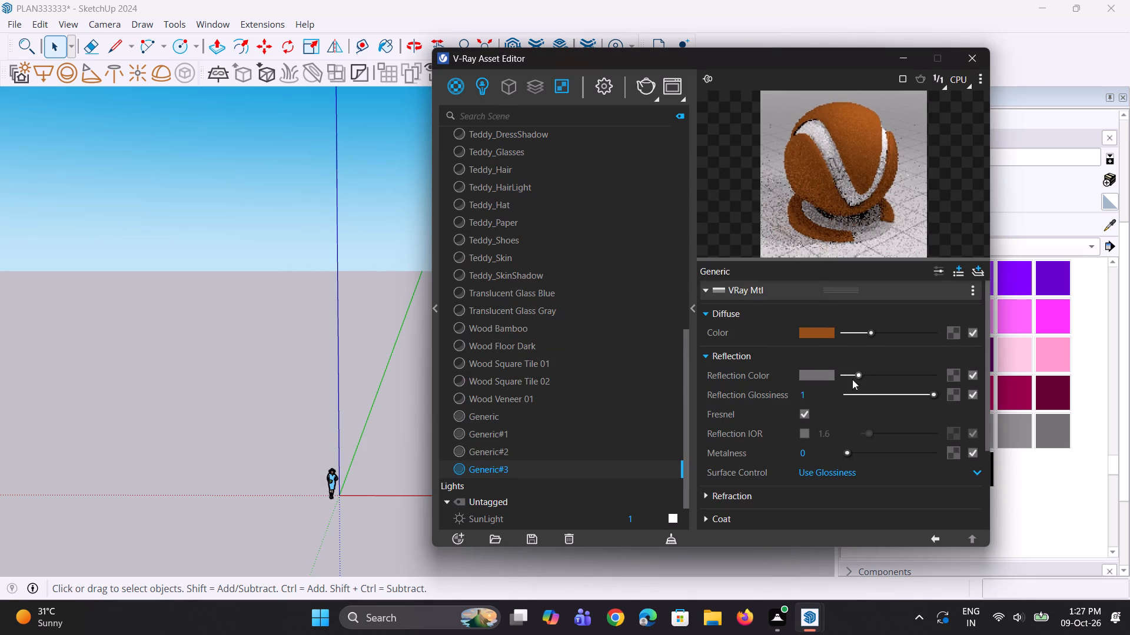
pyautogui.moveTo(825, 392); pyautogui.dragTo(757, 397)
pyautogui.write('0.')
pyautogui.press('9')
pyautogui.press('5')
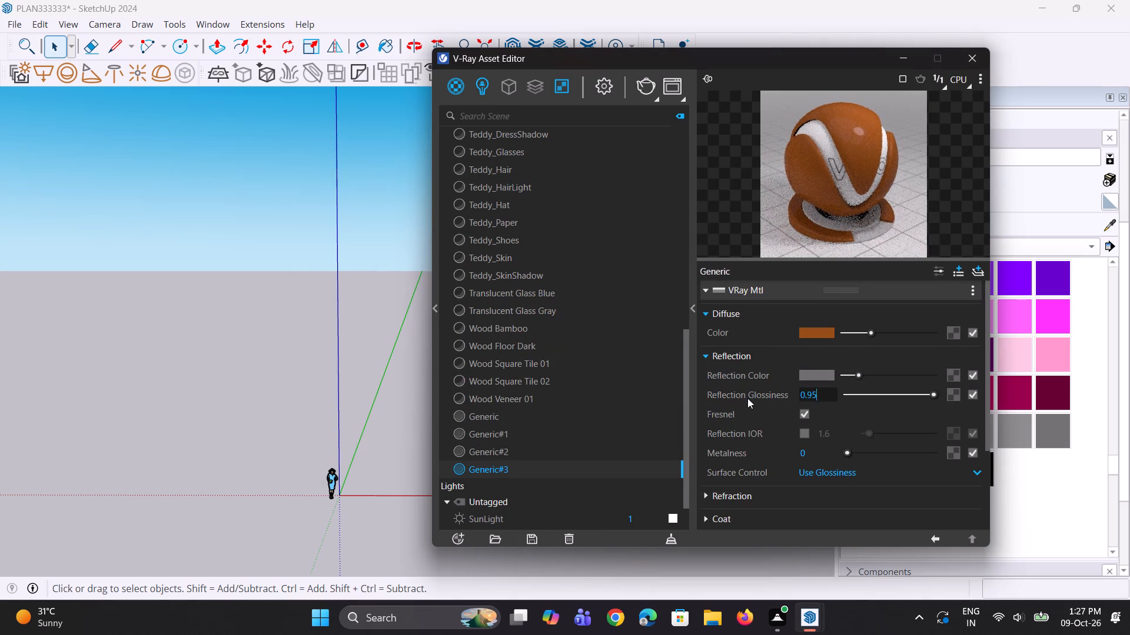
pyautogui.press('Return')
pyautogui.click(810, 435)
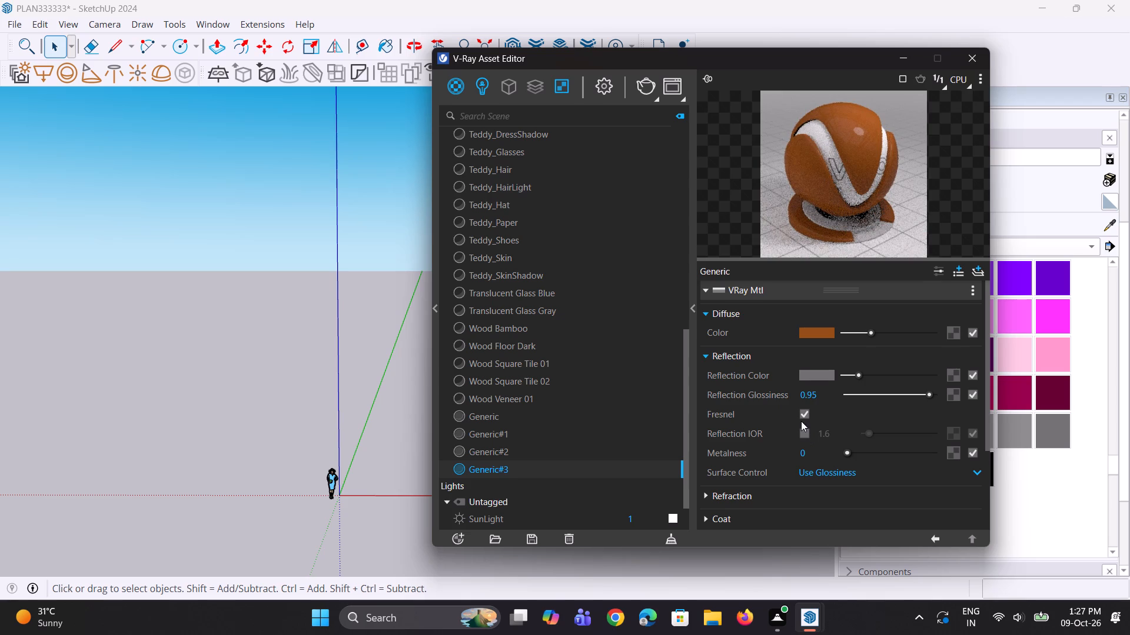
pyautogui.click(847, 449)
pyautogui.doubleClick(836, 238)
pyautogui.click(899, 54)
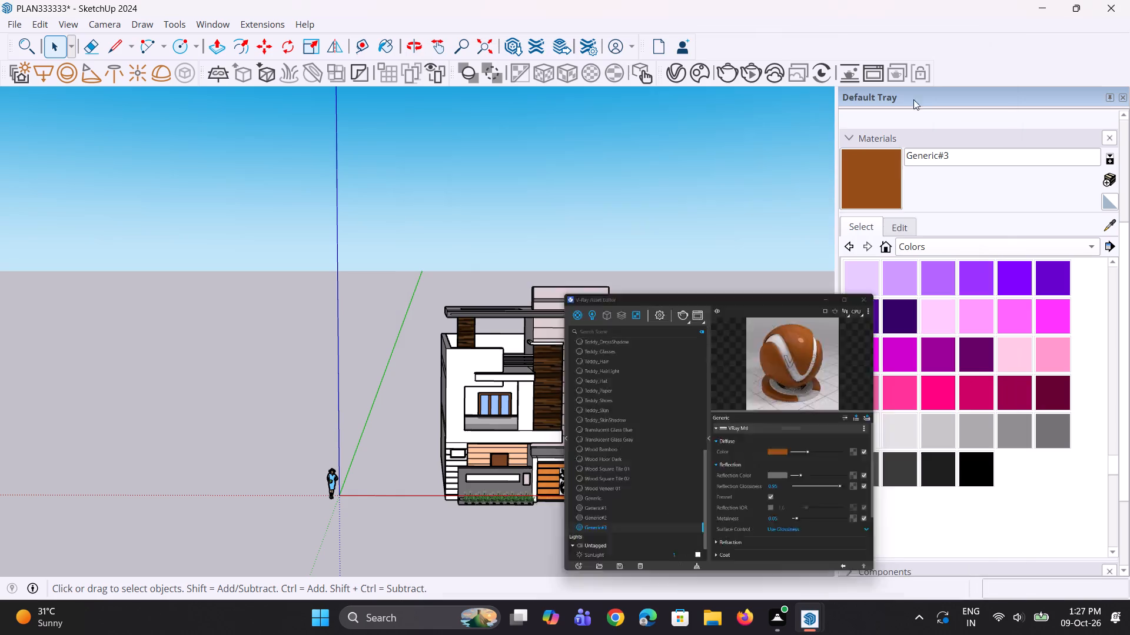
# Paint the seven lowest front cladding strips of the ground-floor corner with brown Generic#3, leaving the grooves between them white.
pyautogui.click(899, 181)
pyautogui.scroll(13, 451, 525)
pyautogui.click(429, 508)
pyautogui.moveTo(445, 499); pyautogui.dragTo(481, 445, button='middle')
pyautogui.scroll(9, 415, 483)
pyautogui.click(426, 471)
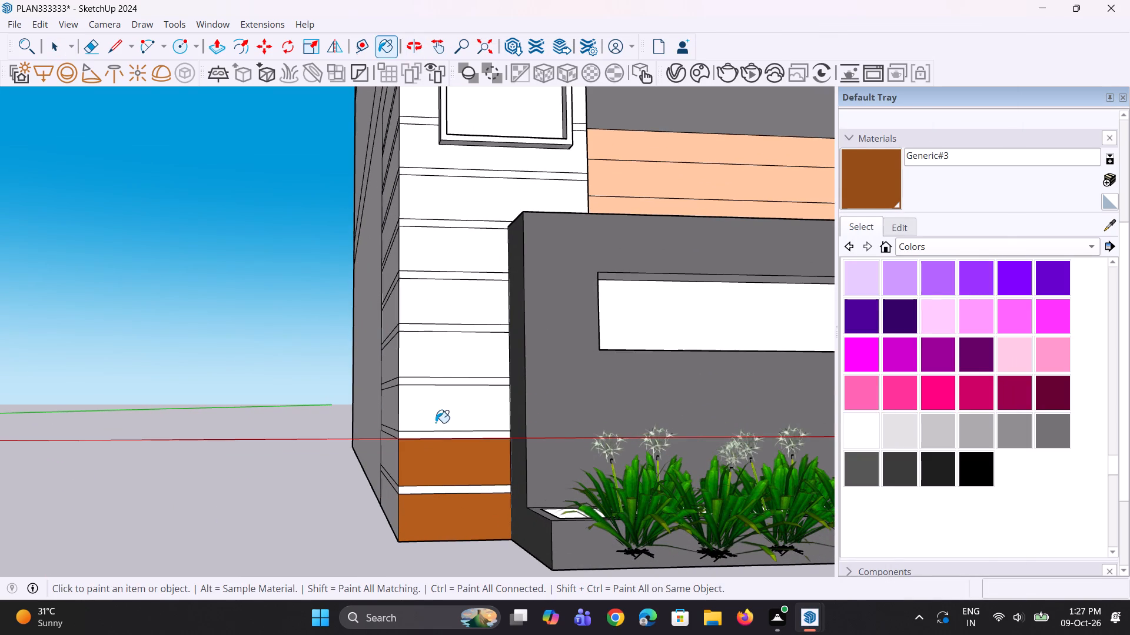
pyautogui.click(437, 417)
pyautogui.click(453, 351)
pyautogui.click(461, 308)
pyautogui.click(464, 253)
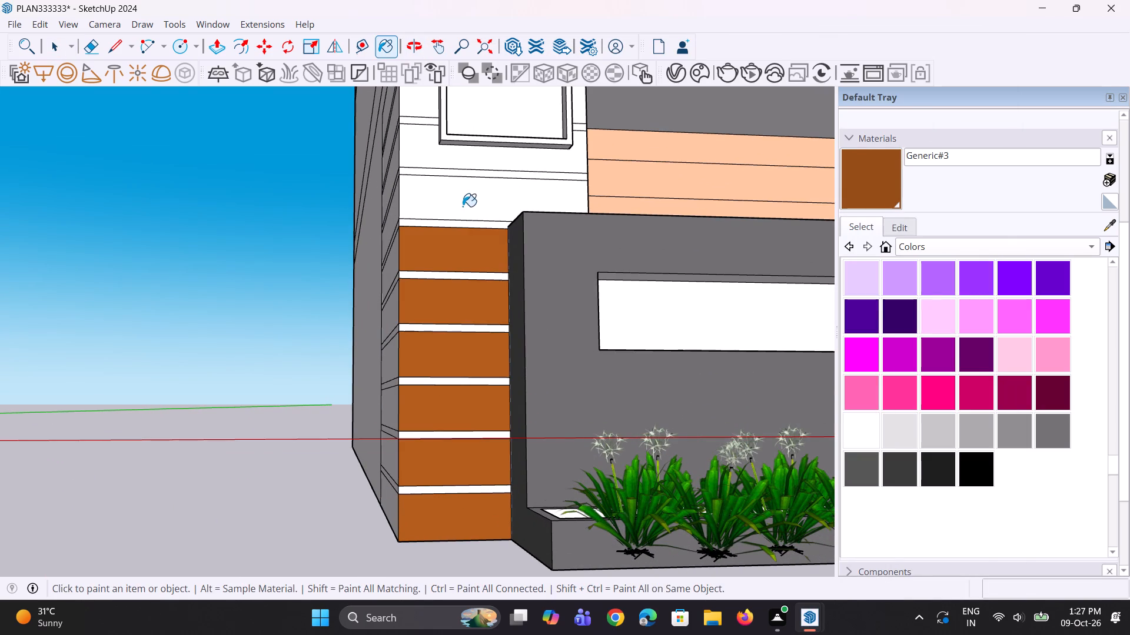
pyautogui.click(463, 204)
# Paint the three upper front cladding strips around the small ground-floor window with Generic#3.
pyautogui.scroll(-5, 434, 336)
pyautogui.moveTo(424, 328); pyautogui.dragTo(434, 452, button='middle')
pyautogui.scroll(3, 424, 299)
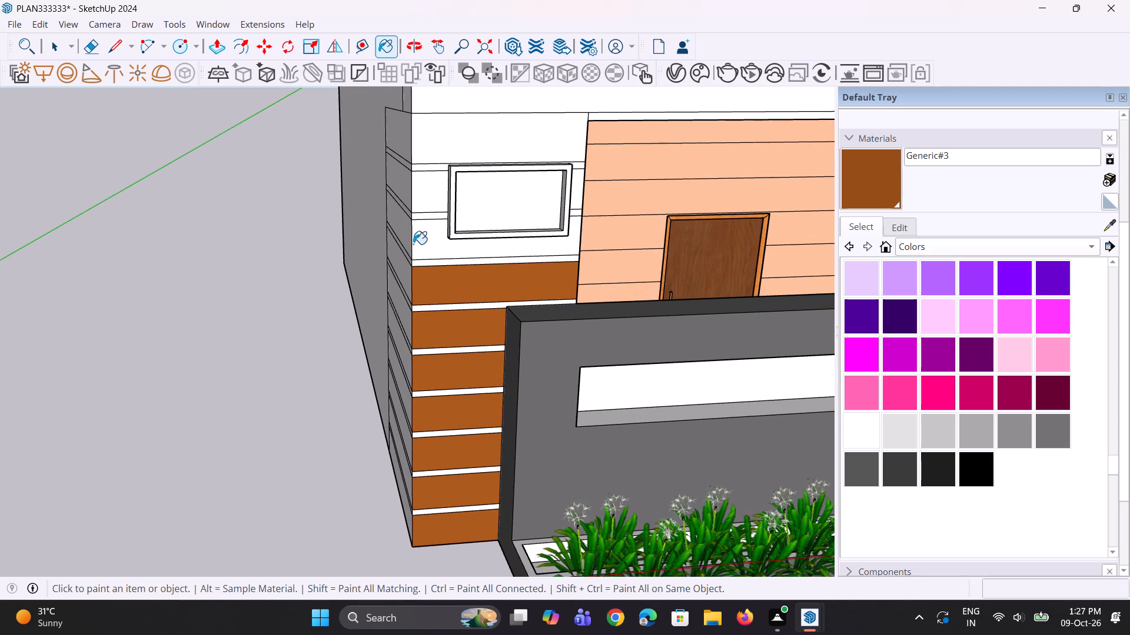
pyautogui.click(413, 244)
pyautogui.click(415, 200)
pyautogui.click(433, 152)
# Paint the outer side-wall cladding strips of the ground-floor corner with Generic#3, leaving the grooves between them white.
pyautogui.click(409, 146)
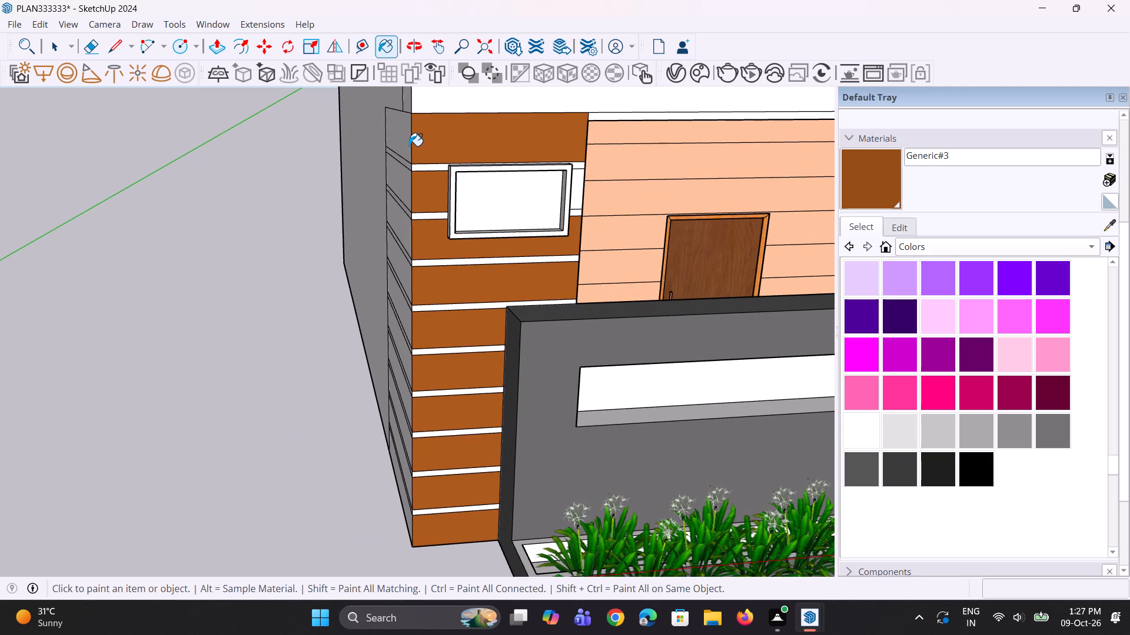
pyautogui.click(404, 180)
pyautogui.click(398, 225)
pyautogui.click(398, 275)
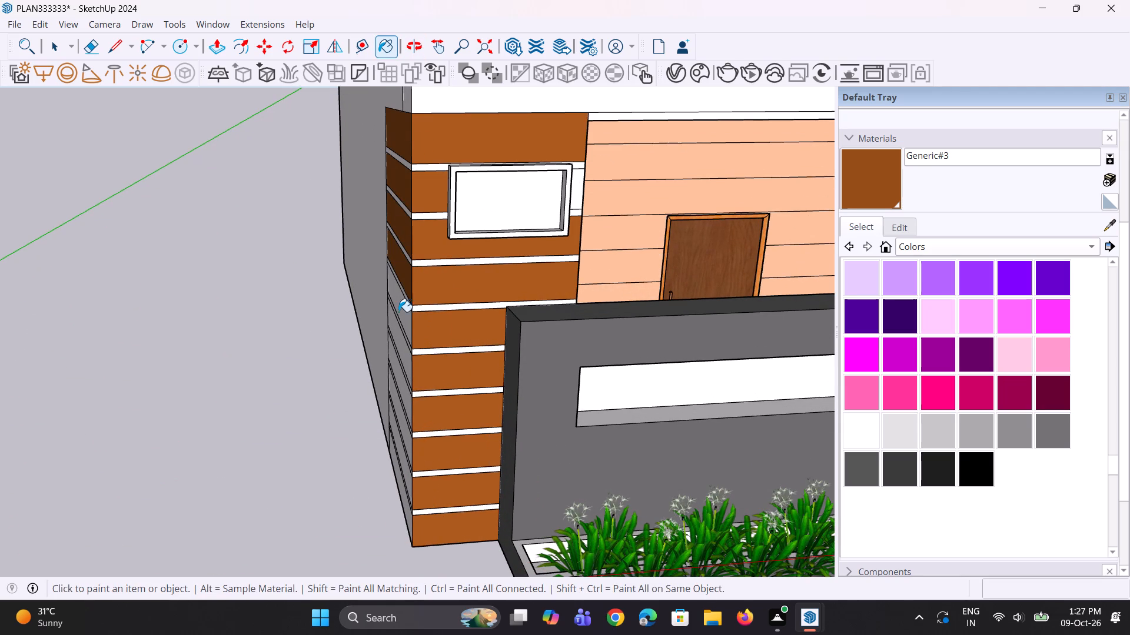
pyautogui.click(407, 317)
pyautogui.moveTo(404, 401); pyautogui.dragTo(530, 349, button='middle')
pyautogui.scroll(3, 454, 343)
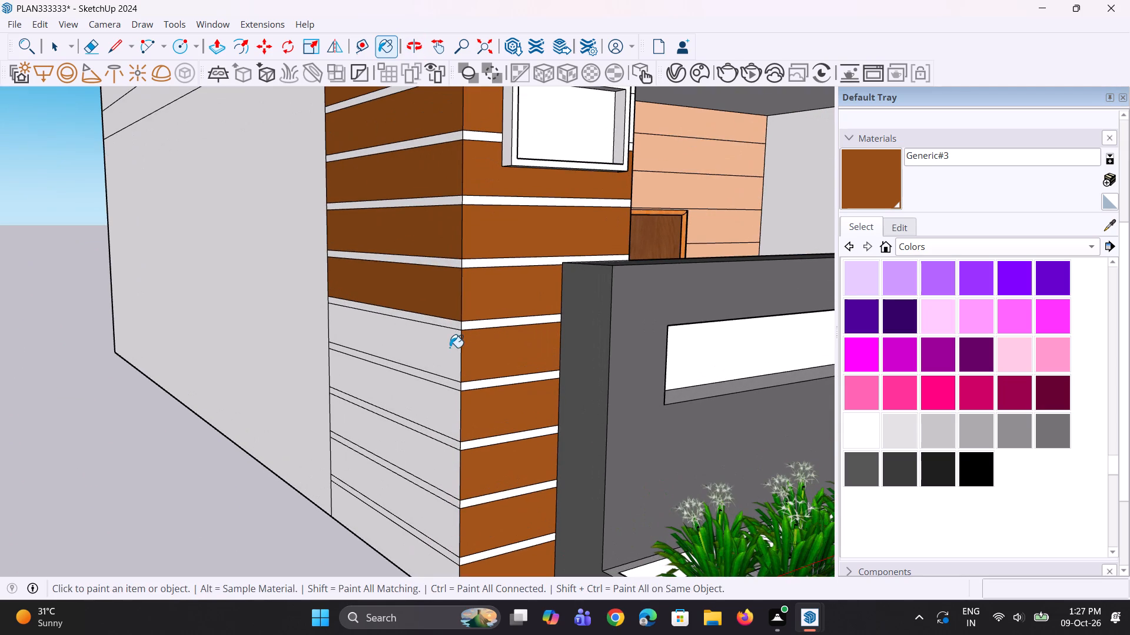
pyautogui.click(450, 347)
pyautogui.click(447, 399)
pyautogui.moveTo(442, 459); pyautogui.dragTo(444, 467)
pyautogui.click(450, 529)
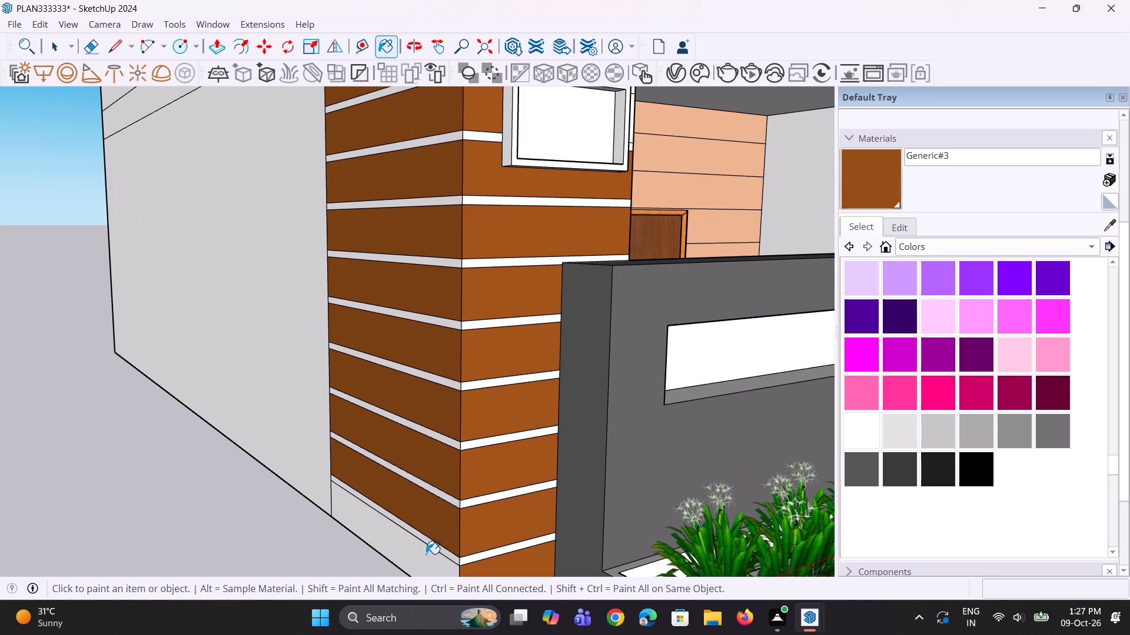
pyautogui.click(426, 554)
# Paint the four uppermost cladding strips on the corner's inner side, facing the entrance door recess, with Generic#3, keeping the grooves white.
pyautogui.scroll(-5, 495, 429)
pyautogui.moveTo(636, 429); pyautogui.dragTo(404, 462, button='middle')
pyautogui.moveTo(540, 410); pyautogui.dragTo(394, 419, button='middle')
pyautogui.scroll(-4, 465, 383)
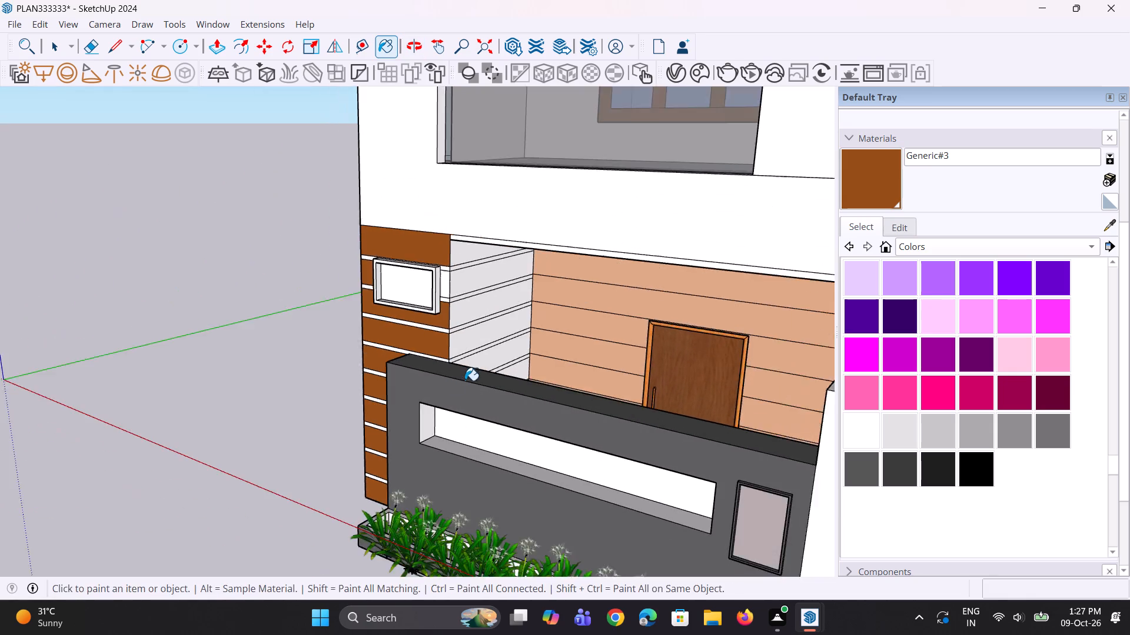
pyautogui.moveTo(460, 370); pyautogui.dragTo(383, 364, button='middle')
pyautogui.scroll(5, 454, 299)
pyautogui.moveTo(464, 285); pyautogui.dragTo(491, 239, button='middle')
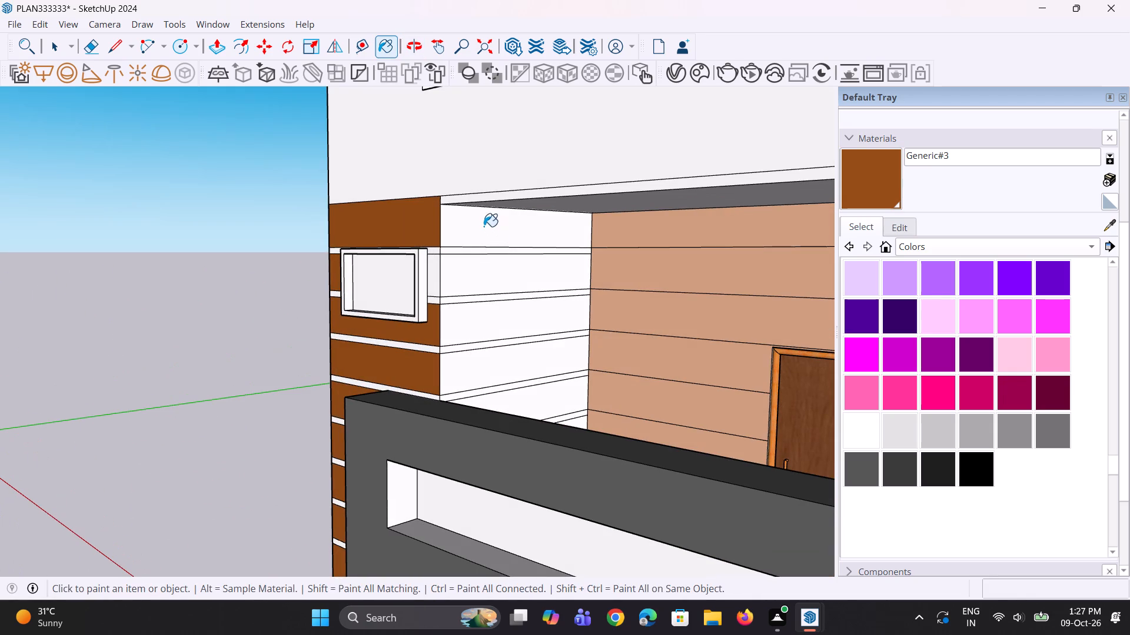
pyautogui.click(484, 226)
pyautogui.moveTo(476, 269); pyautogui.dragTo(476, 274)
pyautogui.click(486, 343)
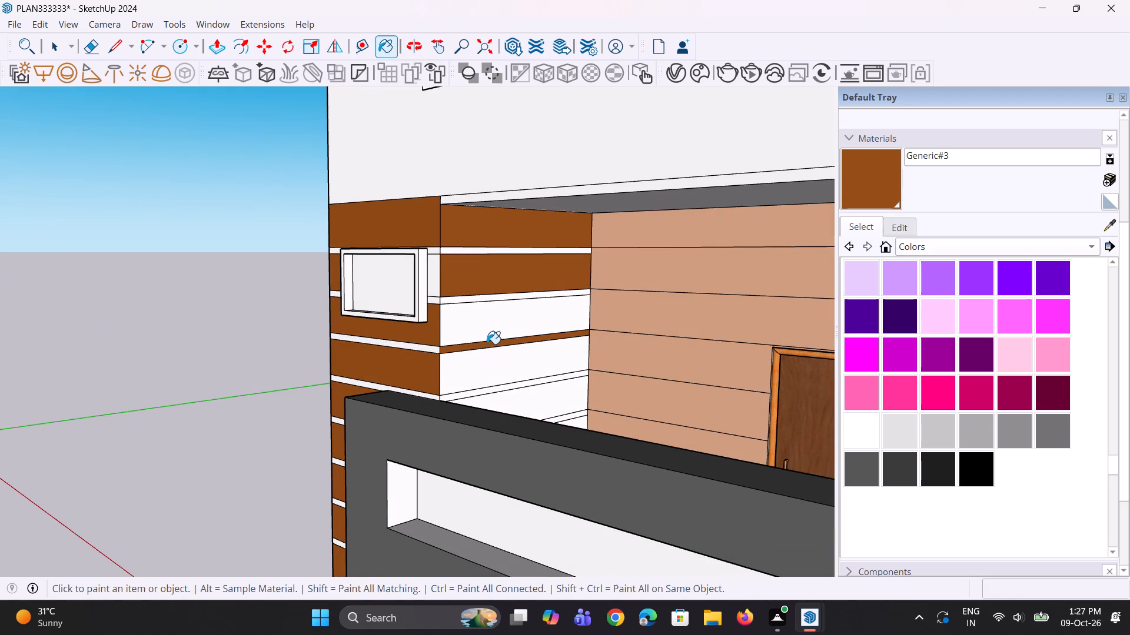
pyautogui.hotkey('ctrl', 'z')
pyautogui.click(475, 323)
pyautogui.click(492, 372)
# Paint the remaining lower cladding strips on the corner's inner side, behind the grey boundary wall, with Generic#3.
pyautogui.moveTo(526, 412); pyautogui.dragTo(488, 470, button='middle')
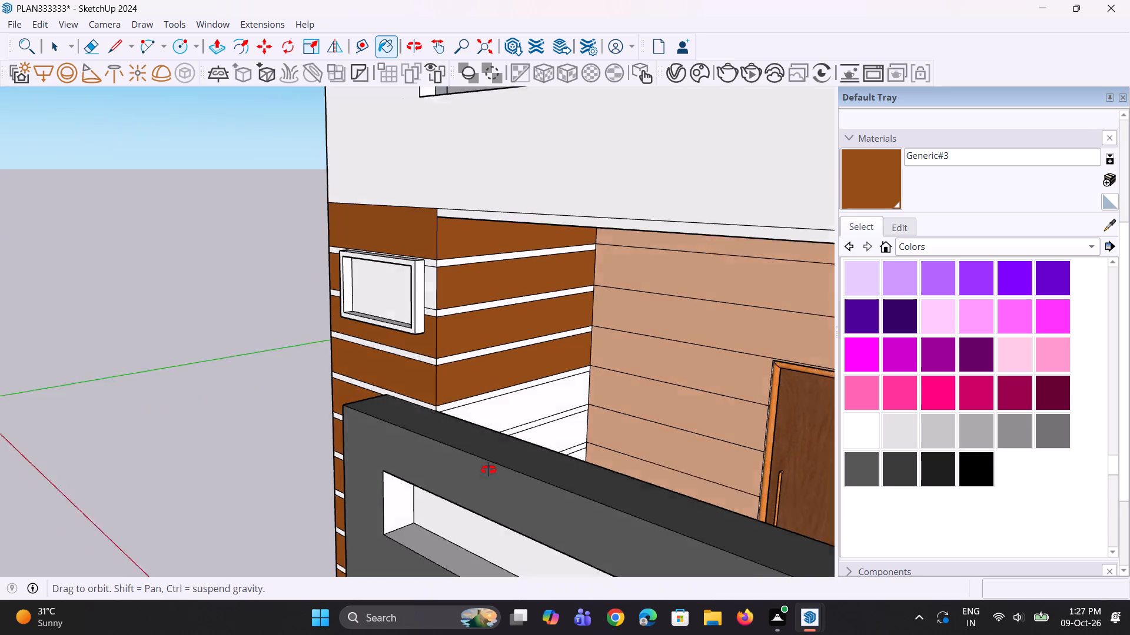
pyautogui.moveTo(488, 470); pyautogui.dragTo(486, 470, button='middle')
pyautogui.scroll(3, 514, 452)
pyautogui.click(518, 383)
pyautogui.click(550, 450)
pyautogui.scroll(-4, 570, 394)
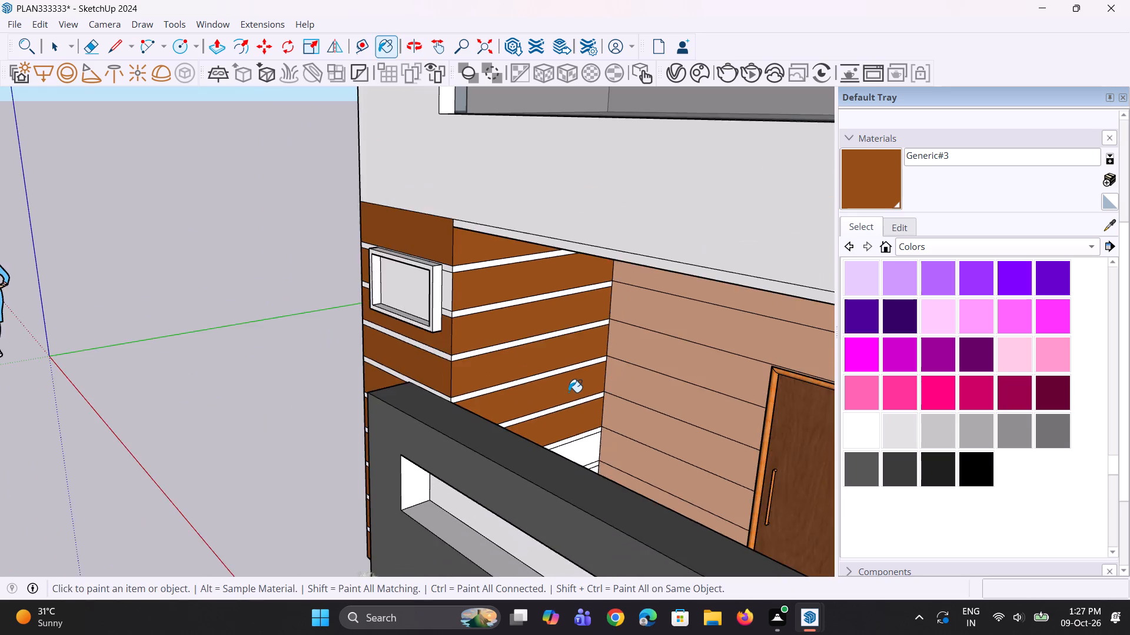
pyautogui.moveTo(557, 423); pyautogui.dragTo(562, 513, button='middle')
pyautogui.scroll(7, 579, 467)
pyautogui.click(567, 427)
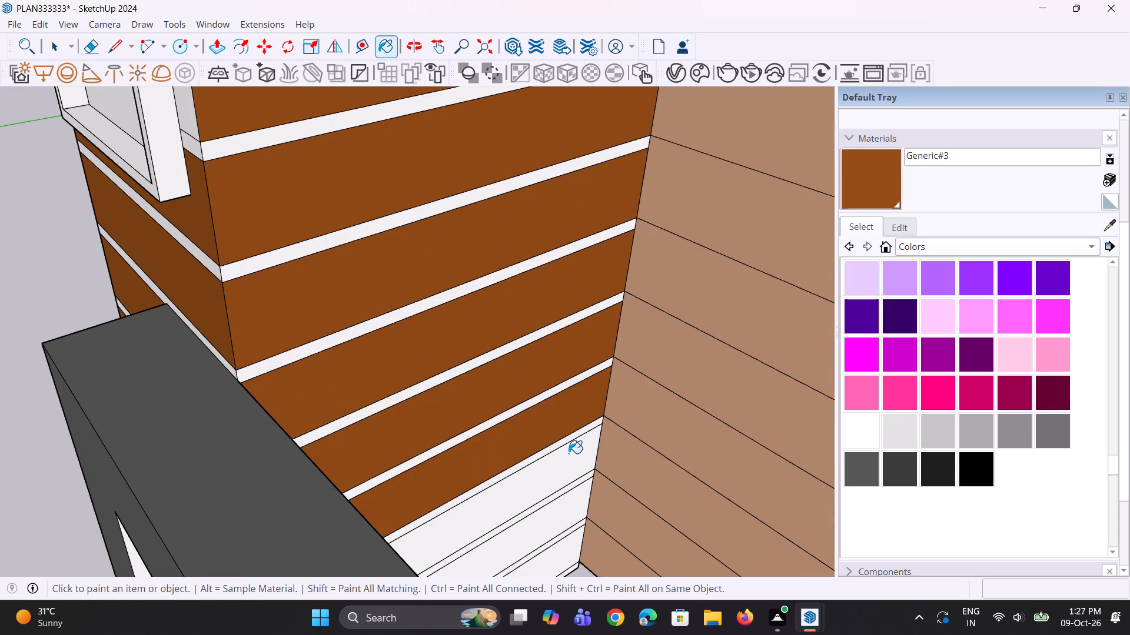
pyautogui.click(569, 466)
pyautogui.click(568, 512)
pyautogui.click(566, 550)
# Examine the painted corner cladding up close and against the whole front facade.
pyautogui.moveTo(551, 539); pyautogui.dragTo(636, 451, button='middle')
pyautogui.scroll(-8, 646, 439)
pyautogui.moveTo(541, 418); pyautogui.dragTo(617, 383, button='middle')
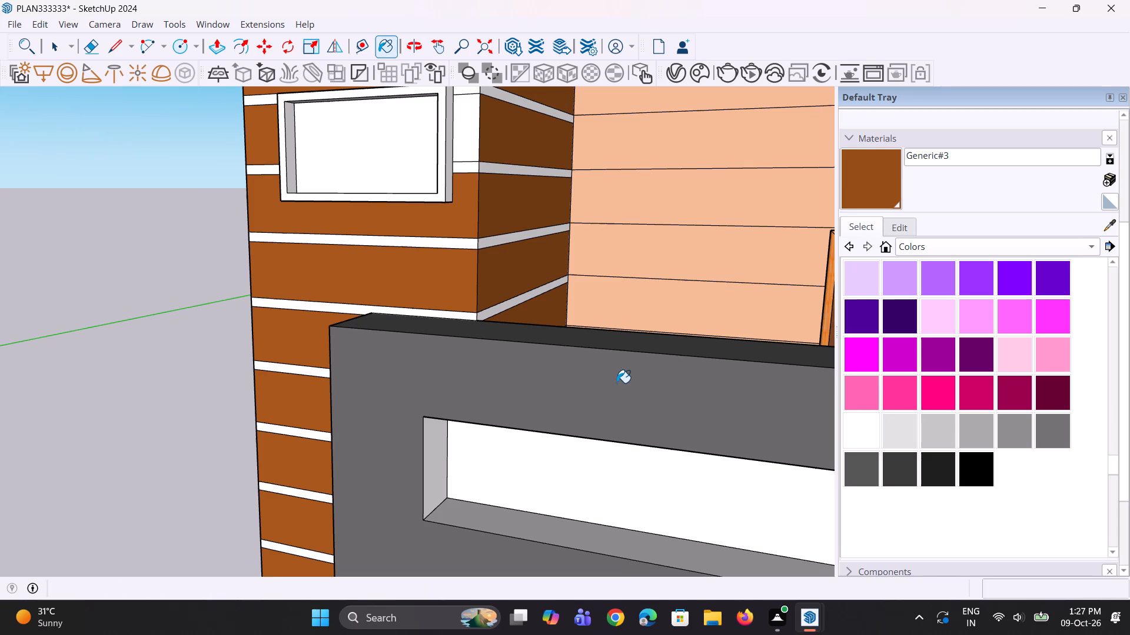
pyautogui.moveTo(596, 377); pyautogui.dragTo(636, 379, button='middle')
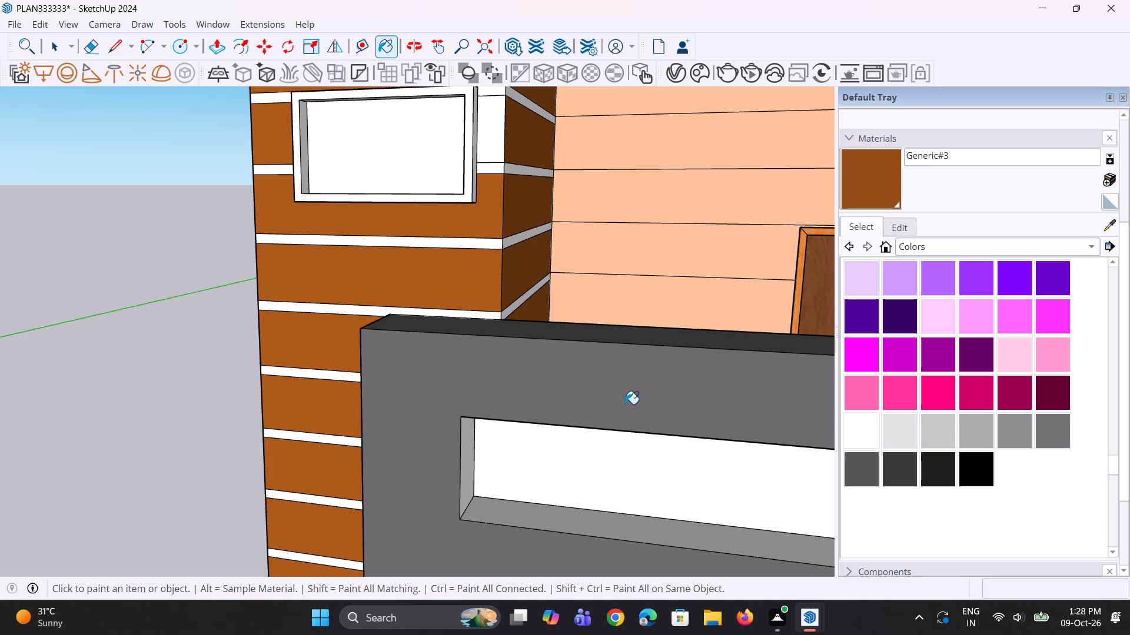
pyautogui.scroll(-7, 626, 403)
pyautogui.moveTo(626, 395); pyautogui.dragTo(647, 389, button='middle')
pyautogui.scroll(-4, 619, 382)
pyautogui.moveTo(539, 371); pyautogui.dragTo(547, 346, button='middle')
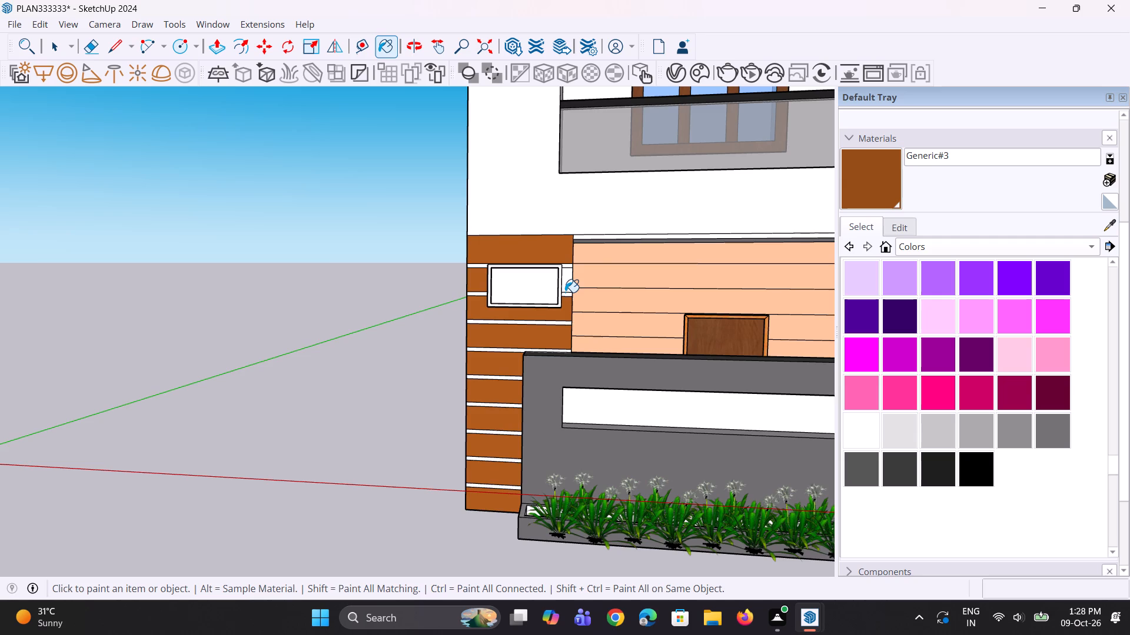
pyautogui.scroll(-10, 525, 306)
pyautogui.moveTo(513, 333); pyautogui.dragTo(530, 332, button='middle')
pyautogui.scroll(2, 595, 410)
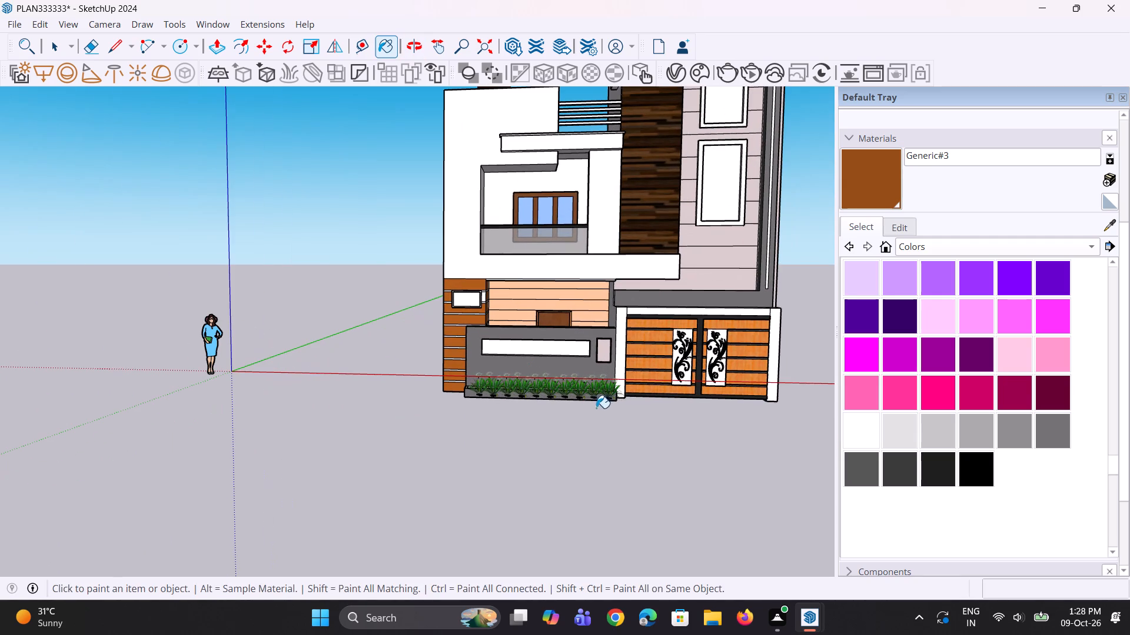
# Move the double gate about 16' 5 3/4" out of its opening to the open ground beside the house.
pyautogui.press('space')
pyautogui.click(659, 392)
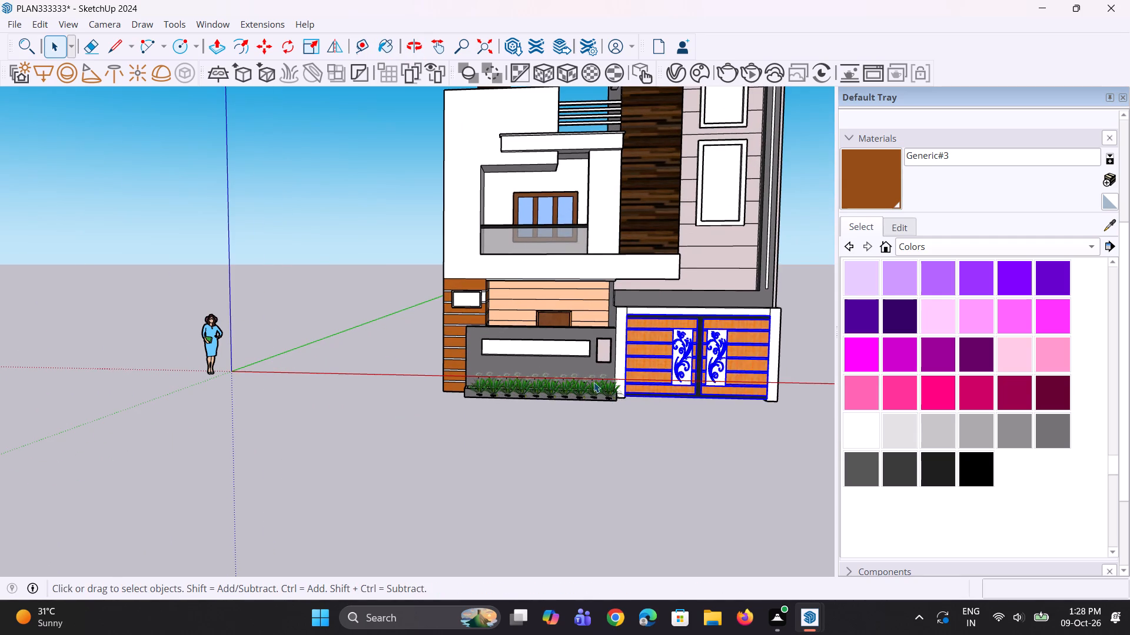
pyautogui.scroll(-5, 550, 384)
pyautogui.press('m')
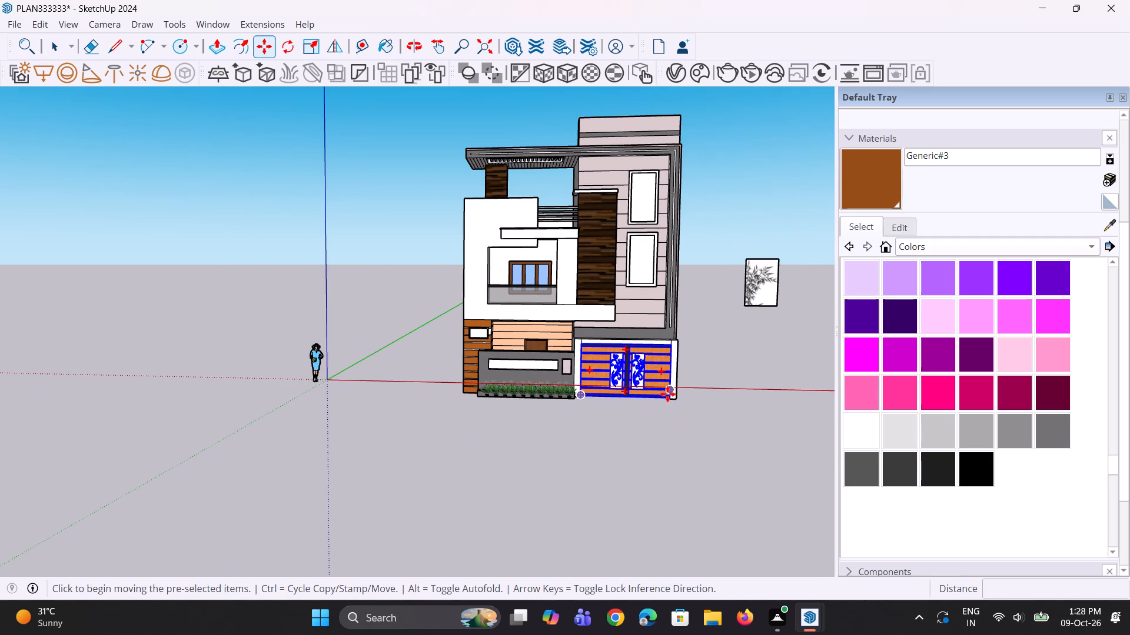
pyautogui.click(667, 394)
pyautogui.click(787, 399)
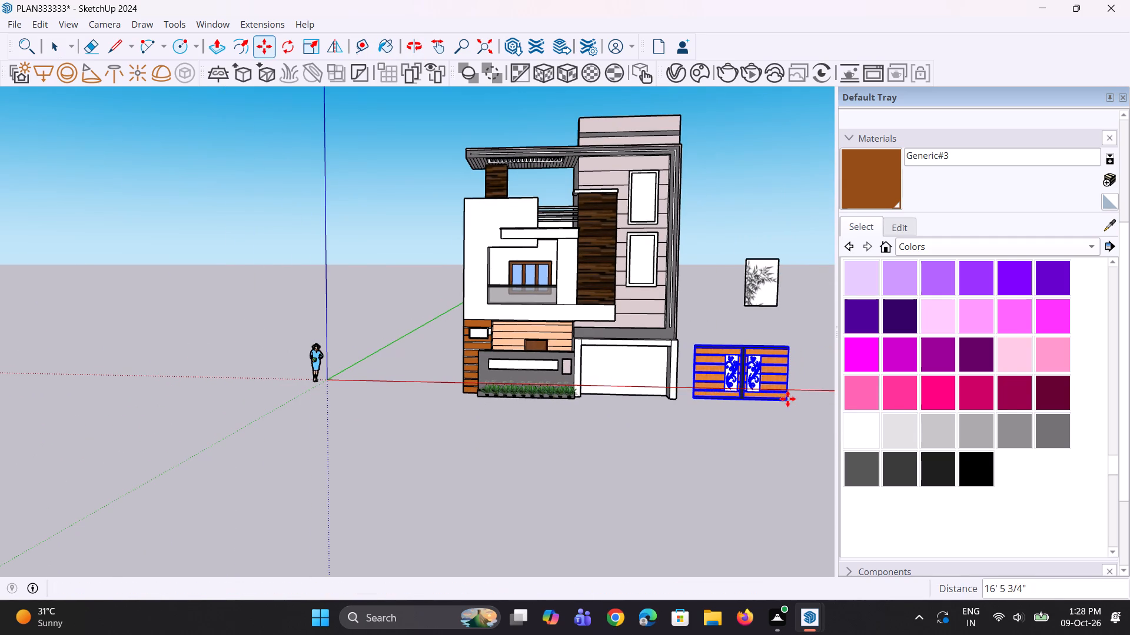
# Move the double gate farther away from the house along the red axis.
pyautogui.scroll(-4, 704, 387)
pyautogui.moveTo(694, 392); pyautogui.dragTo(687, 375, button='middle')
pyautogui.scroll(-3, 552, 368)
pyautogui.scroll(2, 797, 396)
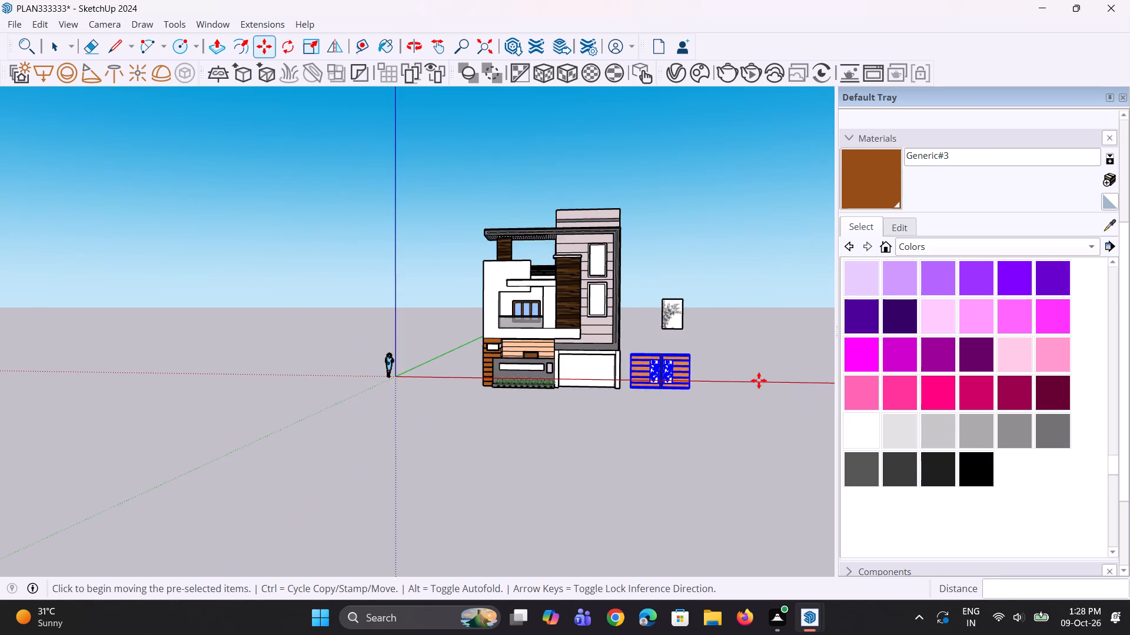
pyautogui.scroll(4, 752, 380)
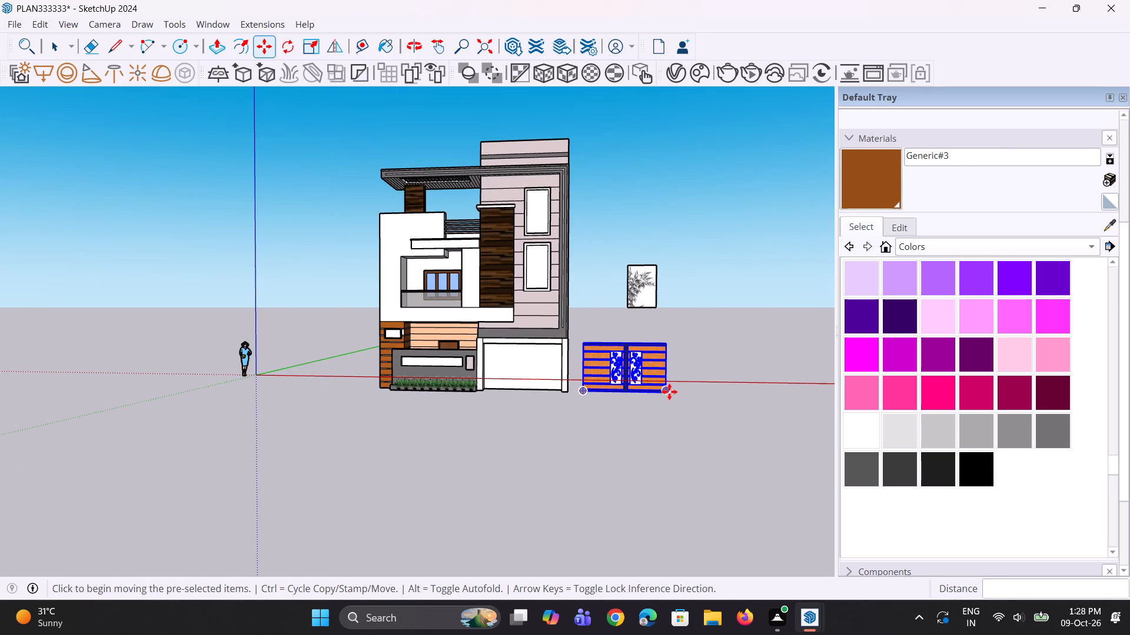
pyautogui.click(669, 392)
pyautogui.click(751, 392)
# Explode the double gate group.
pyautogui.scroll(-3, 741, 392)
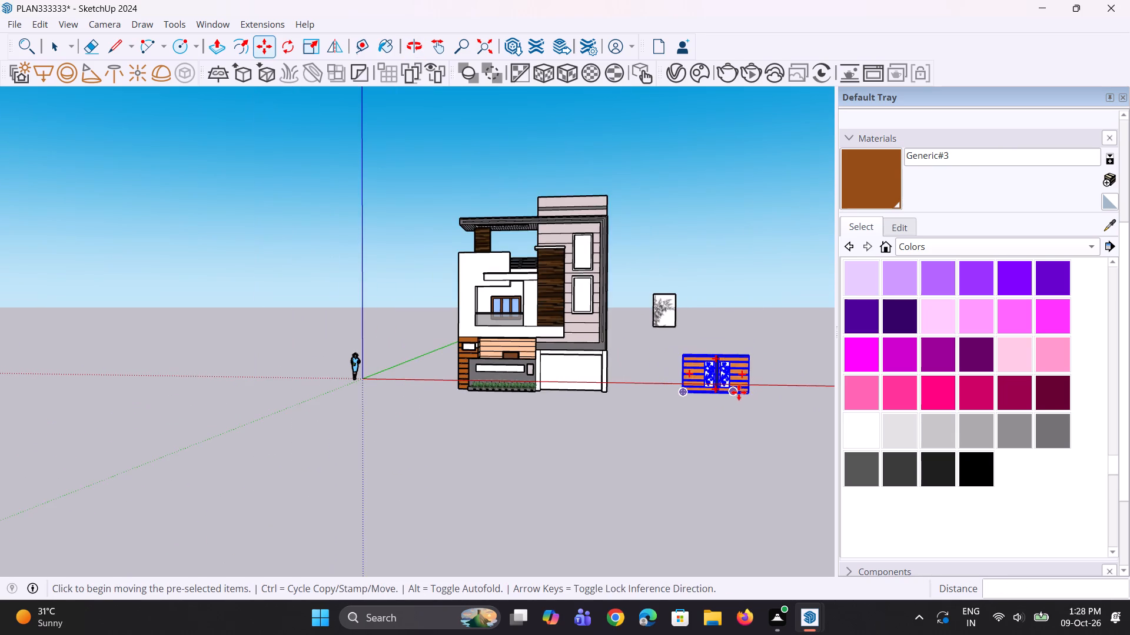
pyautogui.moveTo(738, 400); pyautogui.dragTo(746, 430, button='middle')
pyautogui.scroll(3, 718, 360)
pyautogui.rightClick(699, 371)
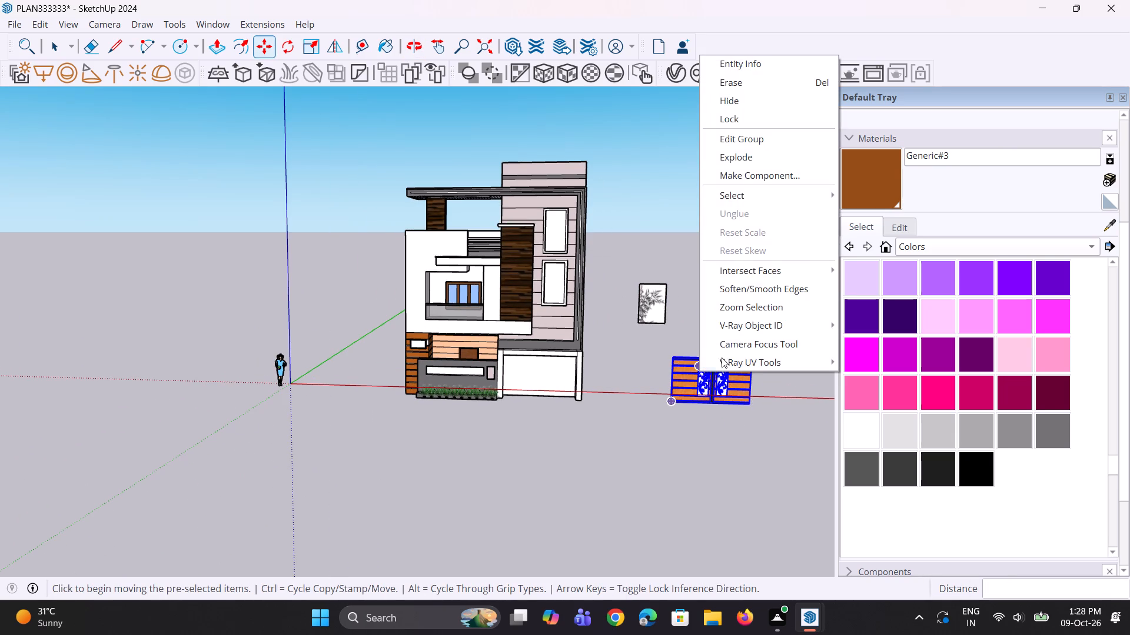
pyautogui.click(756, 160)
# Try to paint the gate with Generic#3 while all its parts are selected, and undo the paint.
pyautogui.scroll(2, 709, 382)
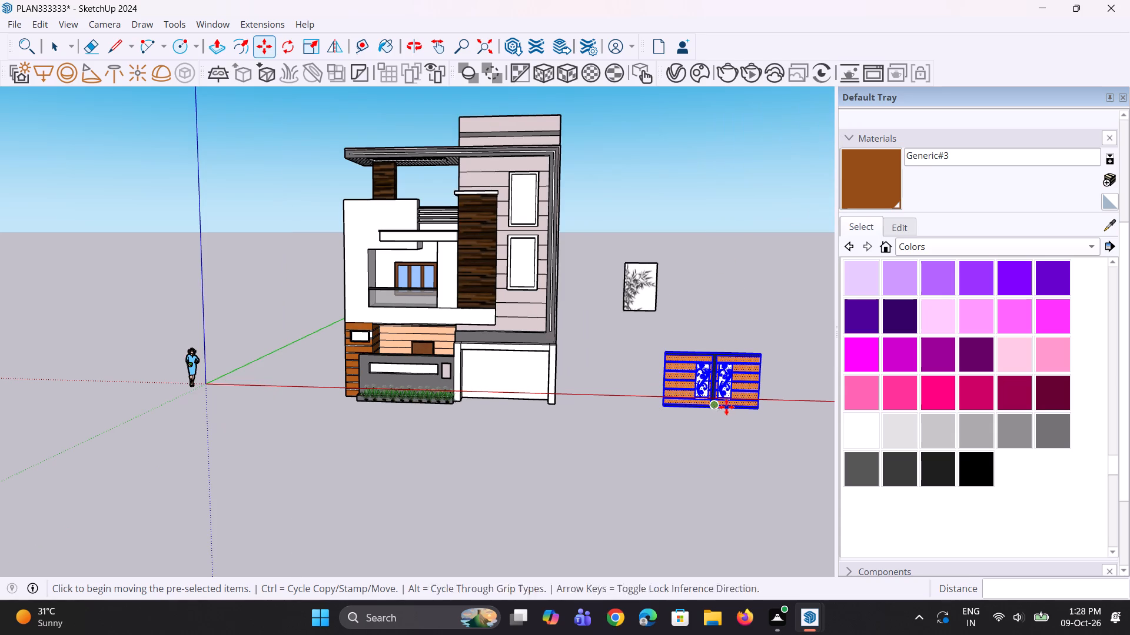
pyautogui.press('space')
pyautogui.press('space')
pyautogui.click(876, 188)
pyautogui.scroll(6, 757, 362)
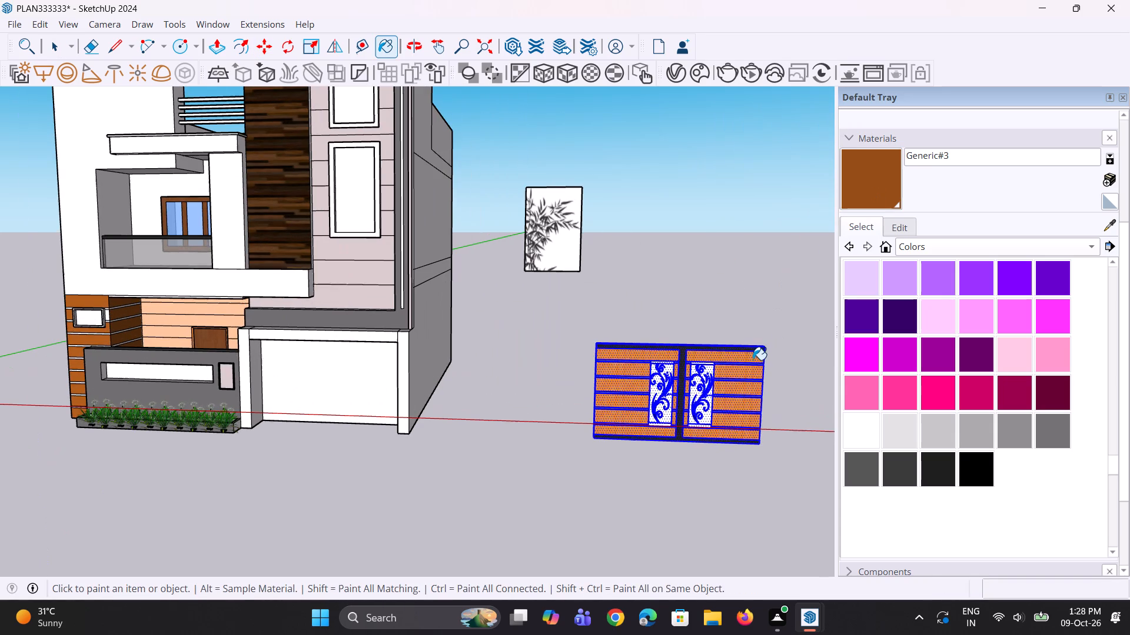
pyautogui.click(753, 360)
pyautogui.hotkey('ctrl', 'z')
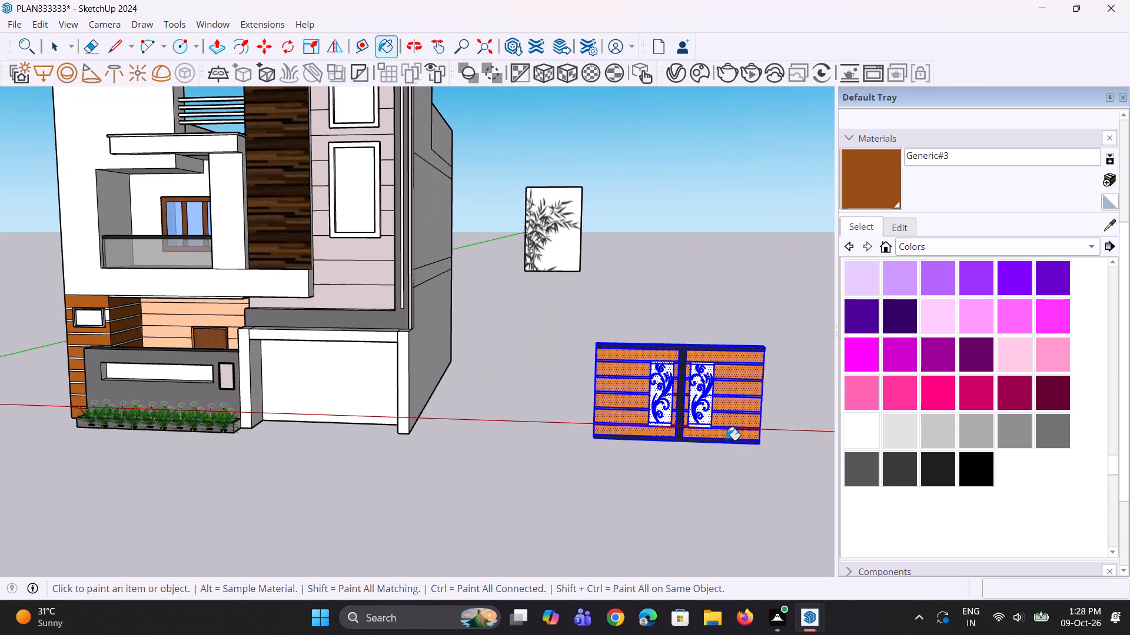
# Clear the selection and paint the top slat and the wide slats of the right gate leaf with Generic#3.
pyautogui.press('space')
pyautogui.doubleClick(712, 477)
pyautogui.scroll(3, 745, 338)
pyautogui.click(744, 365)
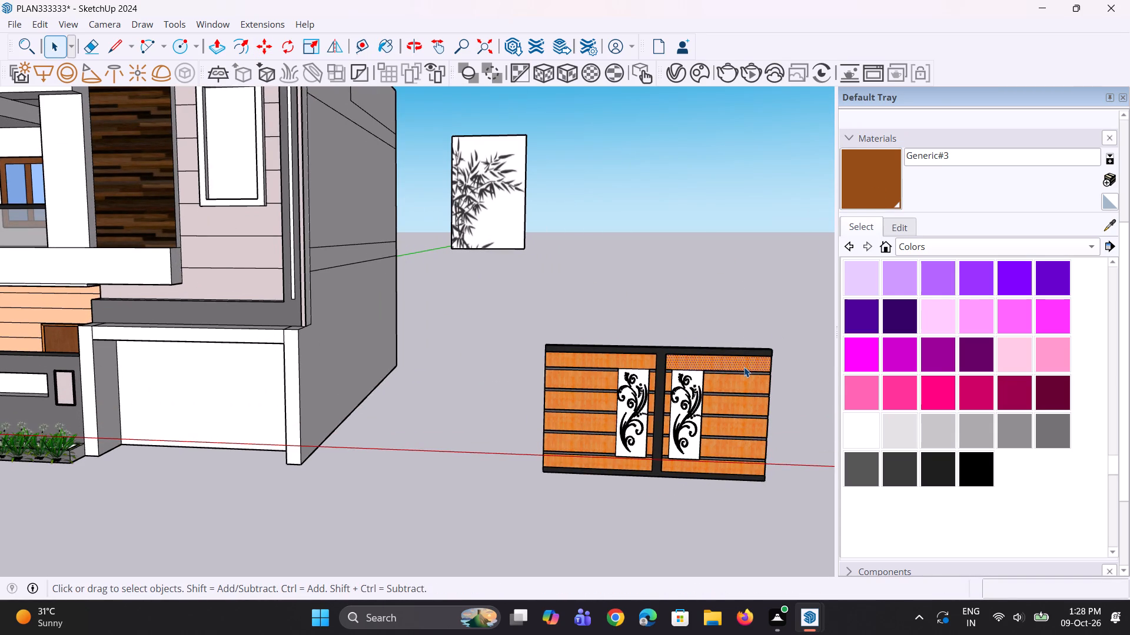
pyautogui.click(873, 182)
pyautogui.scroll(2, 734, 364)
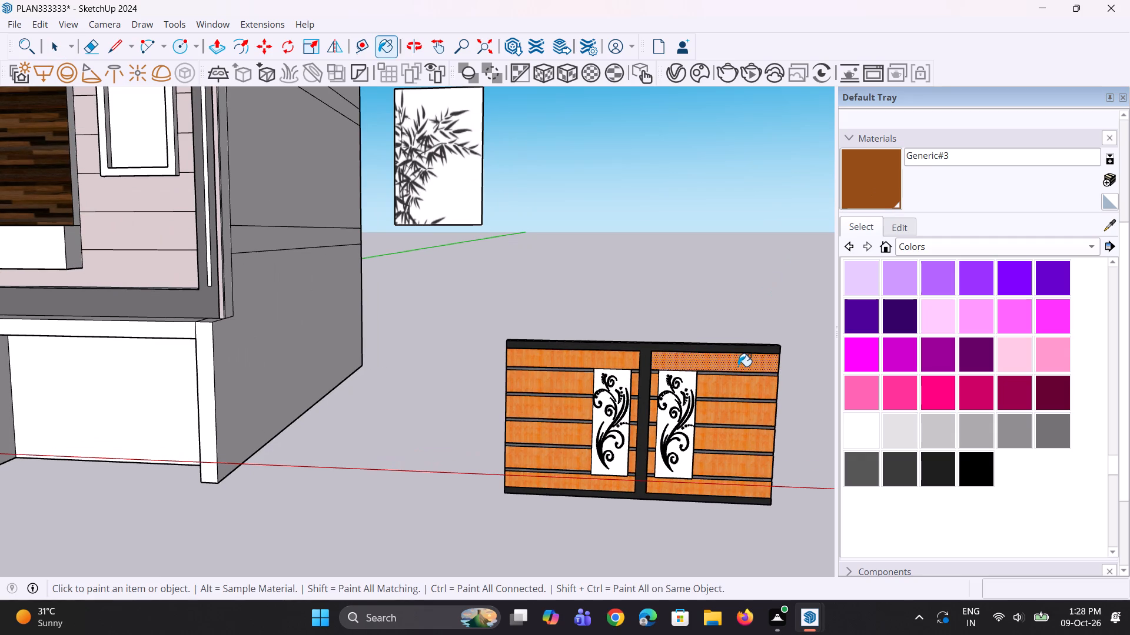
pyautogui.click(739, 366)
pyautogui.click(744, 390)
pyautogui.click(748, 416)
pyautogui.click(749, 443)
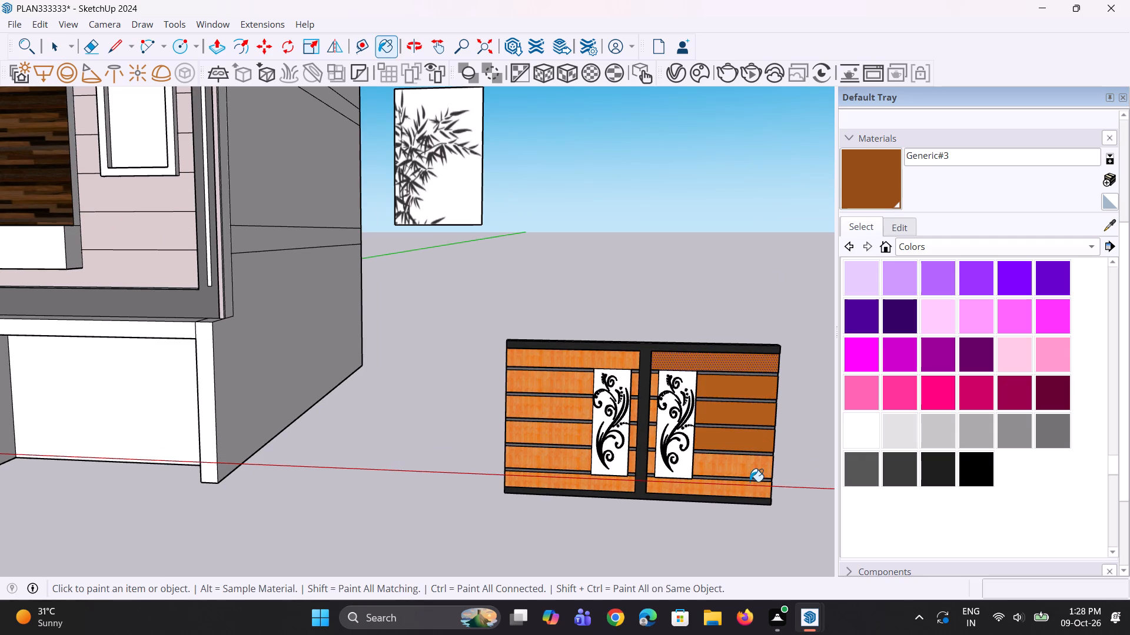
pyautogui.click(754, 473)
pyautogui.click(747, 496)
# Paint the right gate leaf's bottom slat and the short slat pieces between its ornament and the centre post with Generic#3.
pyautogui.scroll(3, 665, 503)
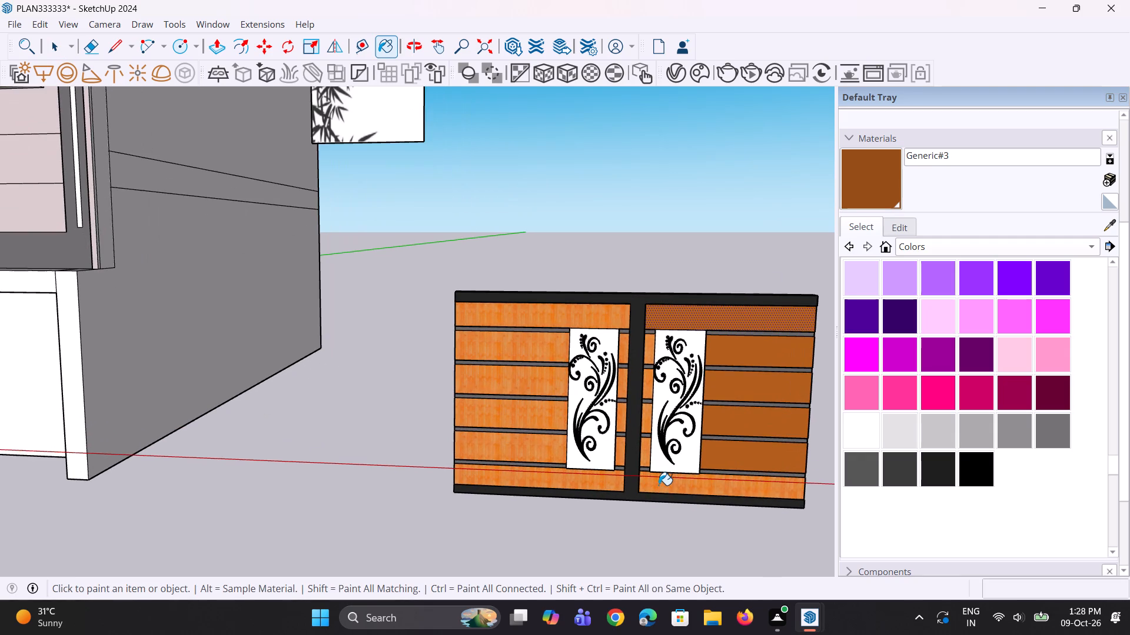
pyautogui.click(659, 485)
pyautogui.scroll(2, 646, 461)
pyautogui.click(646, 459)
pyautogui.click(650, 422)
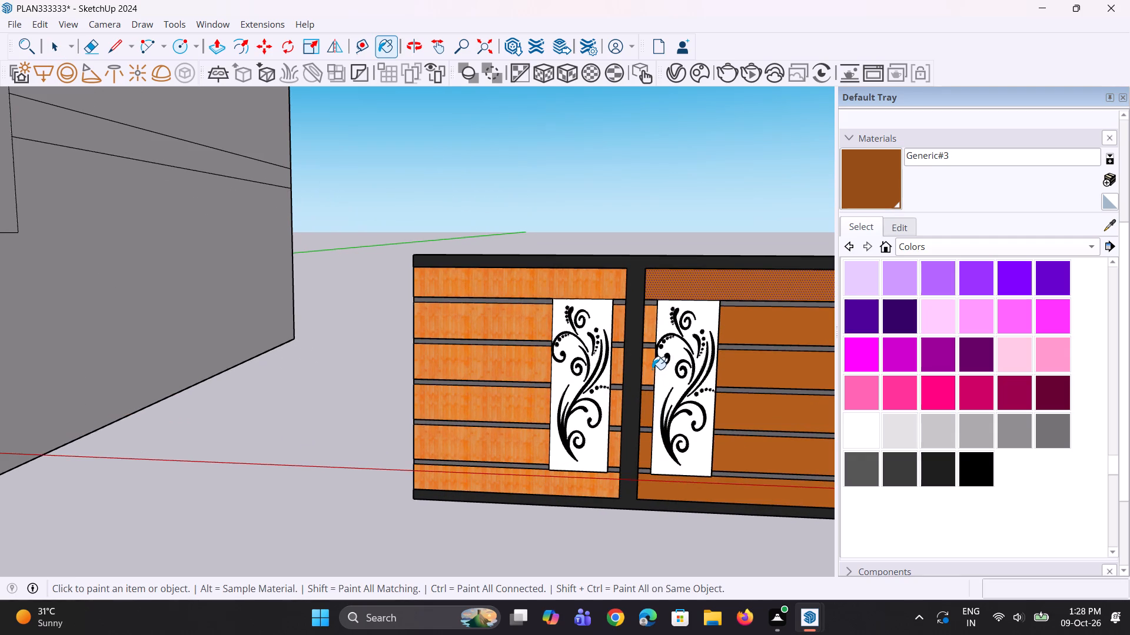
pyautogui.click(652, 368)
pyautogui.click(652, 337)
# Paint the top, wide and bottom slats of the left gate leaf with Generic#3.
pyautogui.click(621, 289)
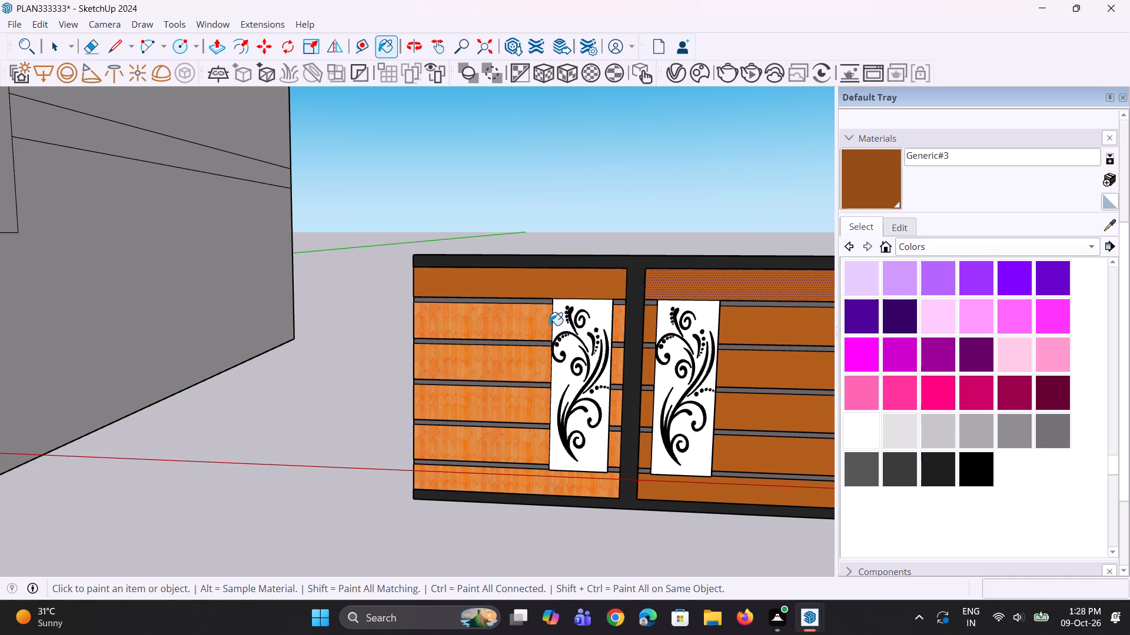
pyautogui.click(548, 326)
pyautogui.click(531, 366)
pyautogui.click(531, 392)
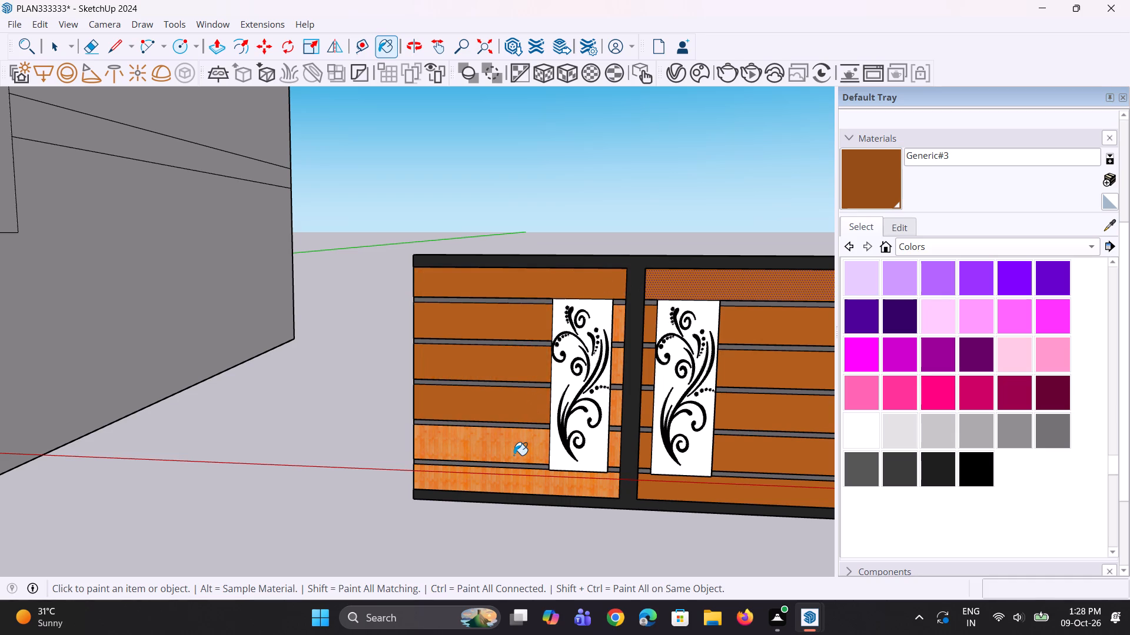
pyautogui.click(514, 455)
pyautogui.click(516, 481)
# Paint the short slat pieces between the left gate leaf's ornament and the centre post with Generic#3.
pyautogui.click(612, 455)
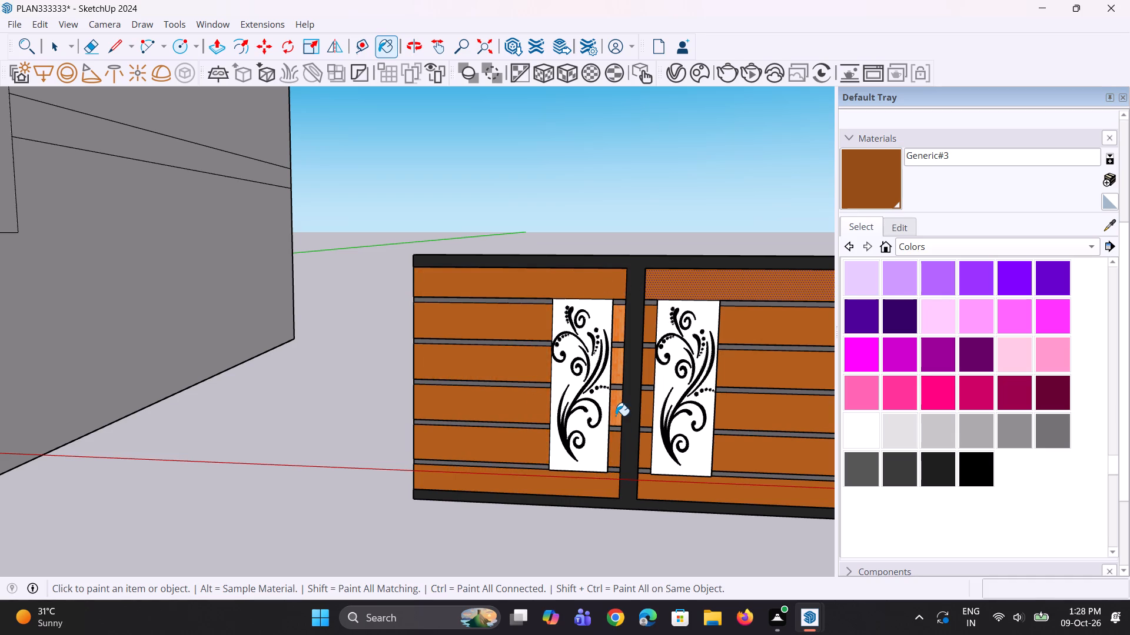
pyautogui.click(616, 416)
pyautogui.click(617, 380)
pyautogui.click(619, 330)
pyautogui.scroll(-4, 623, 369)
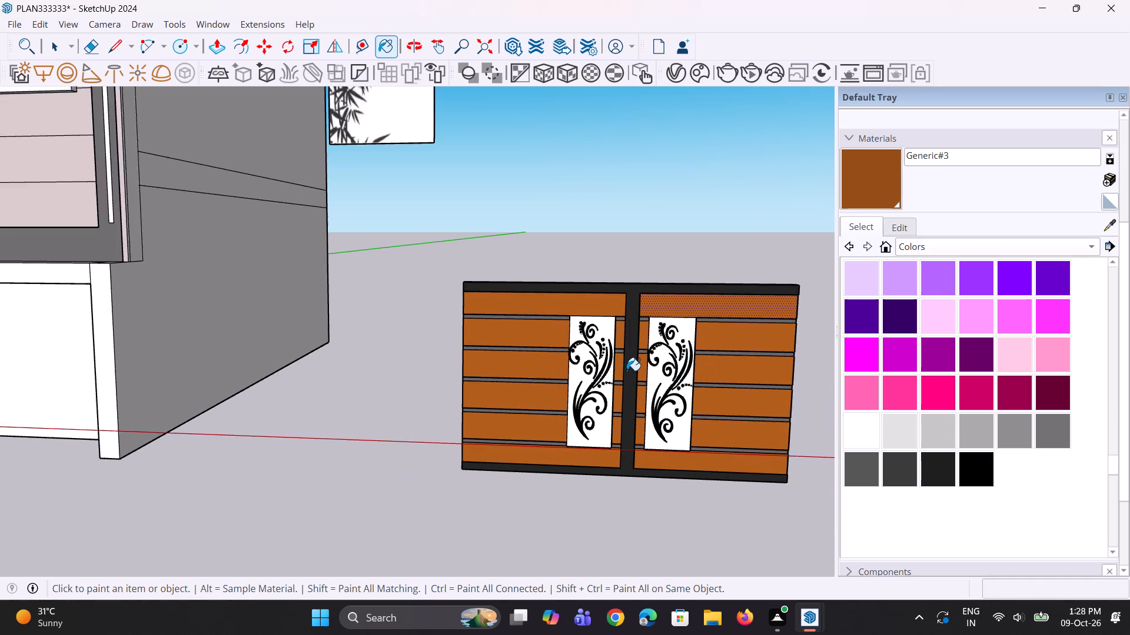
pyautogui.scroll(-3, 627, 370)
pyautogui.moveTo(629, 370); pyautogui.dragTo(640, 341, button='middle')
pyautogui.scroll(3, 520, 383)
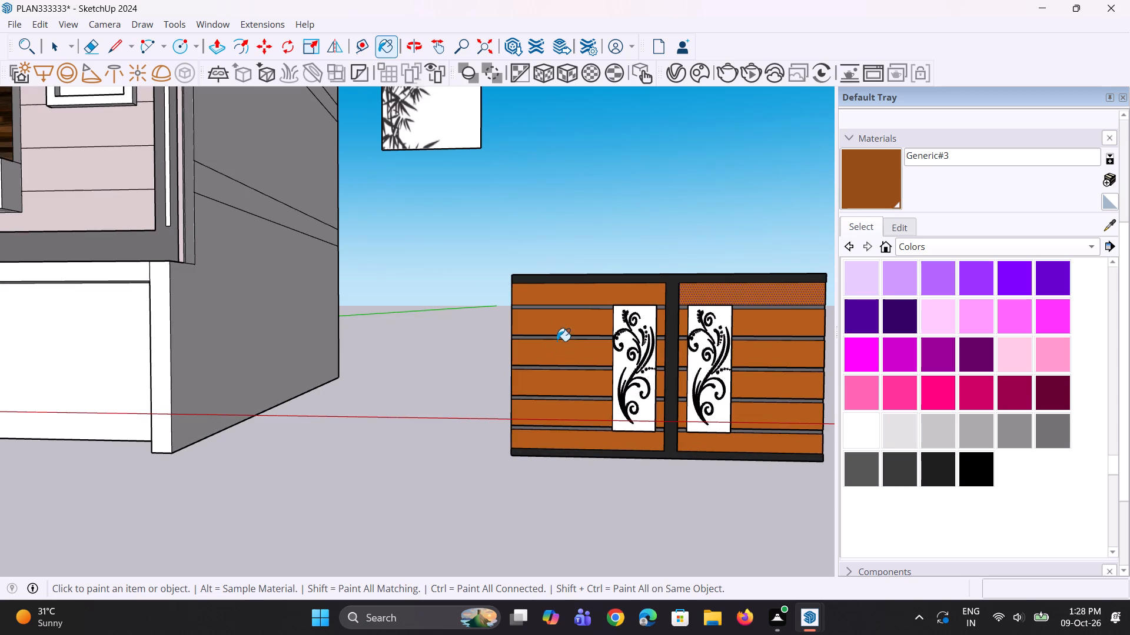
pyautogui.click(561, 332)
pyautogui.click(558, 353)
pyautogui.scroll(-4, 572, 408)
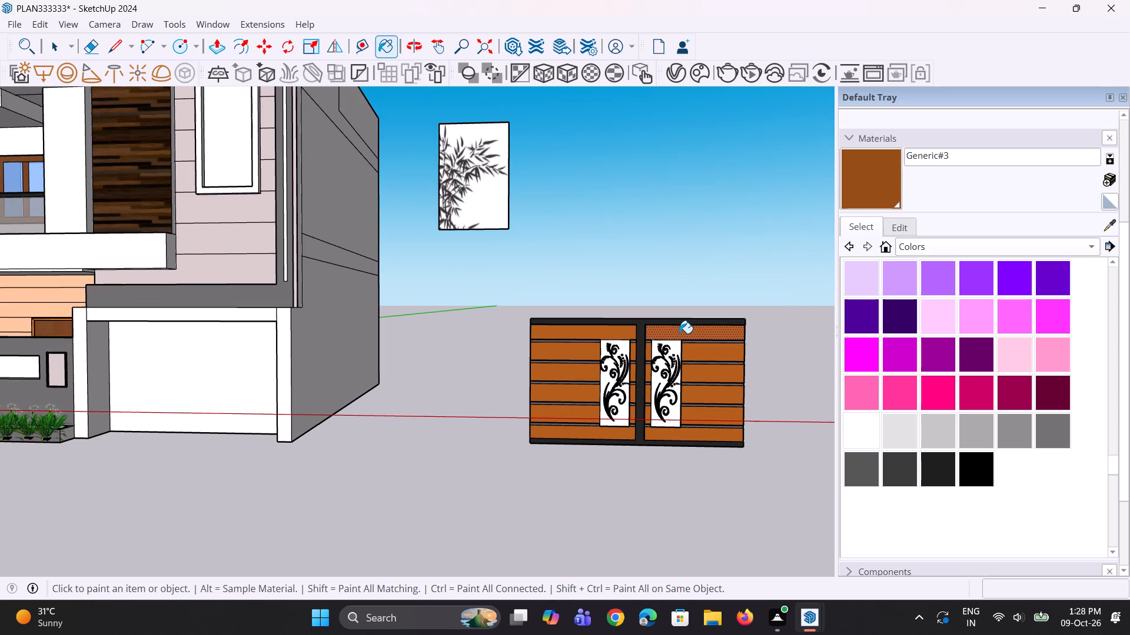
# Go over the top slats of both gate leaves with Generic#3.
pyautogui.click(679, 333)
pyautogui.scroll(2, 611, 331)
pyautogui.tripleClick(611, 331)
pyautogui.doubleClick(611, 331)
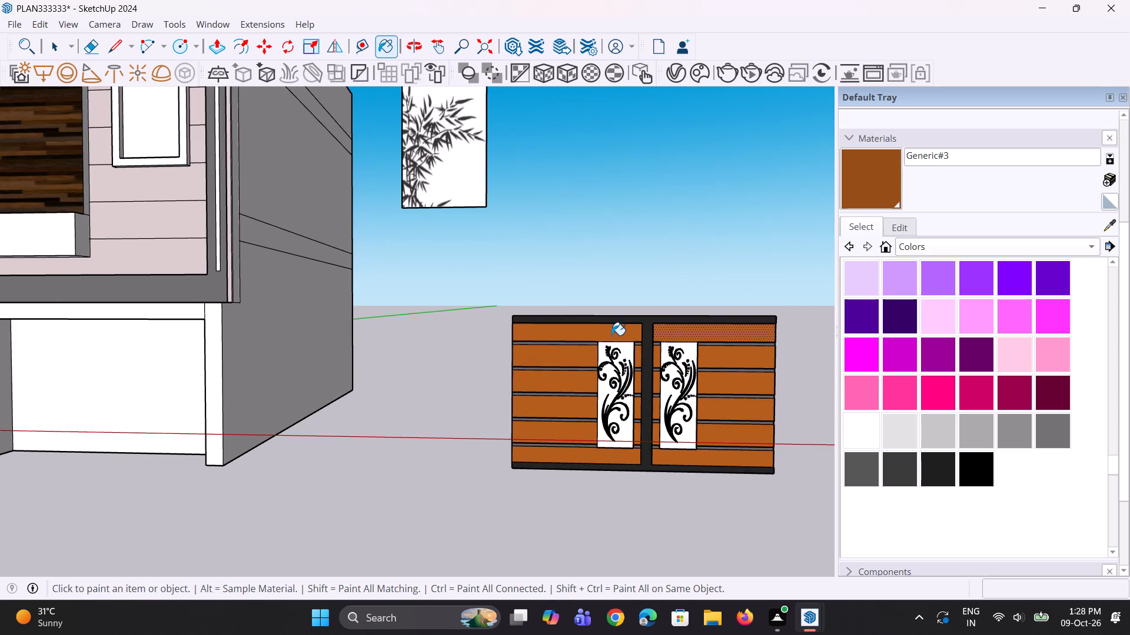
# Select the entire main gate with its frame, slats and ornaments and make it a group.
pyautogui.scroll(-4, 620, 389)
pyautogui.moveTo(638, 428); pyautogui.dragTo(652, 447, button='middle')
pyautogui.scroll(-4, 647, 415)
pyautogui.moveTo(639, 422); pyautogui.dragTo(613, 392, button='middle')
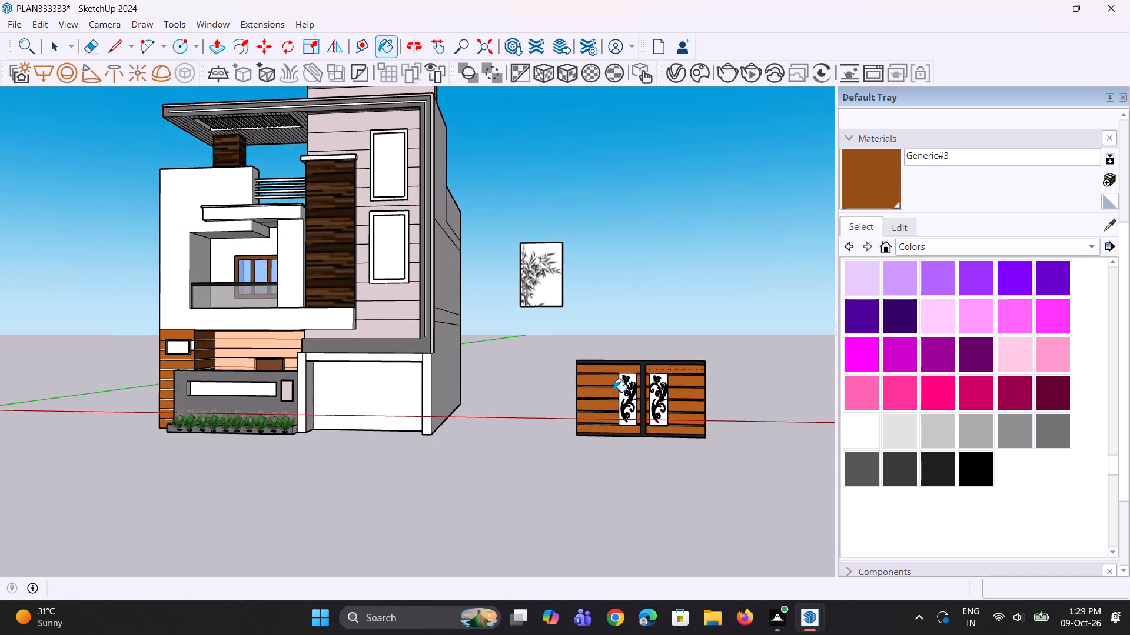
pyautogui.scroll(-4, 613, 392)
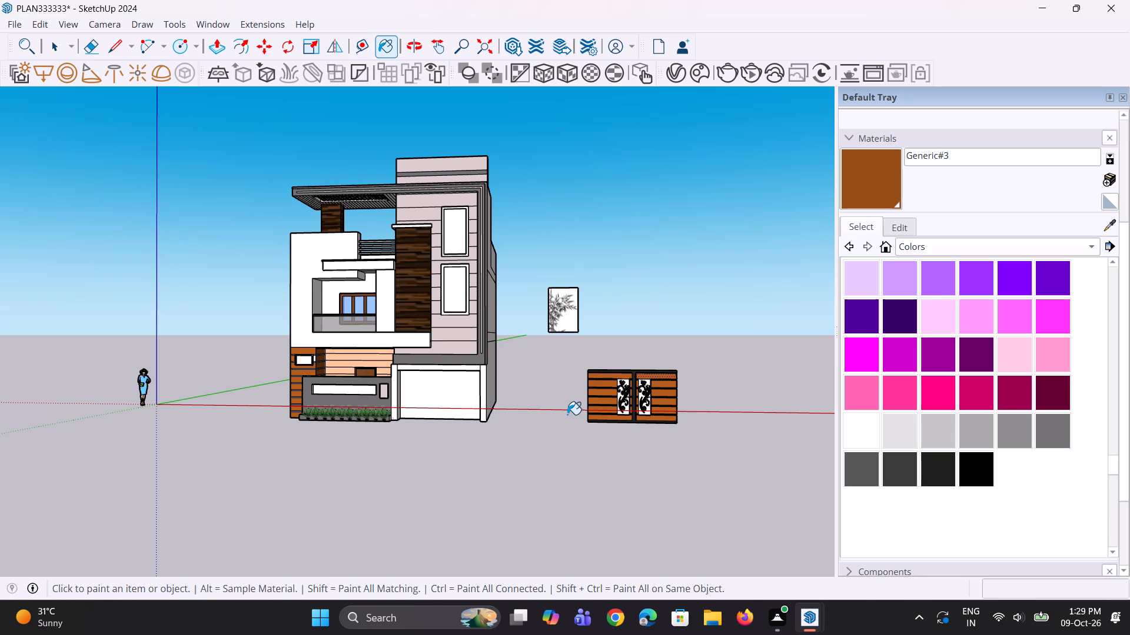
pyautogui.press('space')
pyautogui.press('space')
pyautogui.moveTo(566, 343); pyautogui.dragTo(712, 477)
pyautogui.rightClick(659, 398)
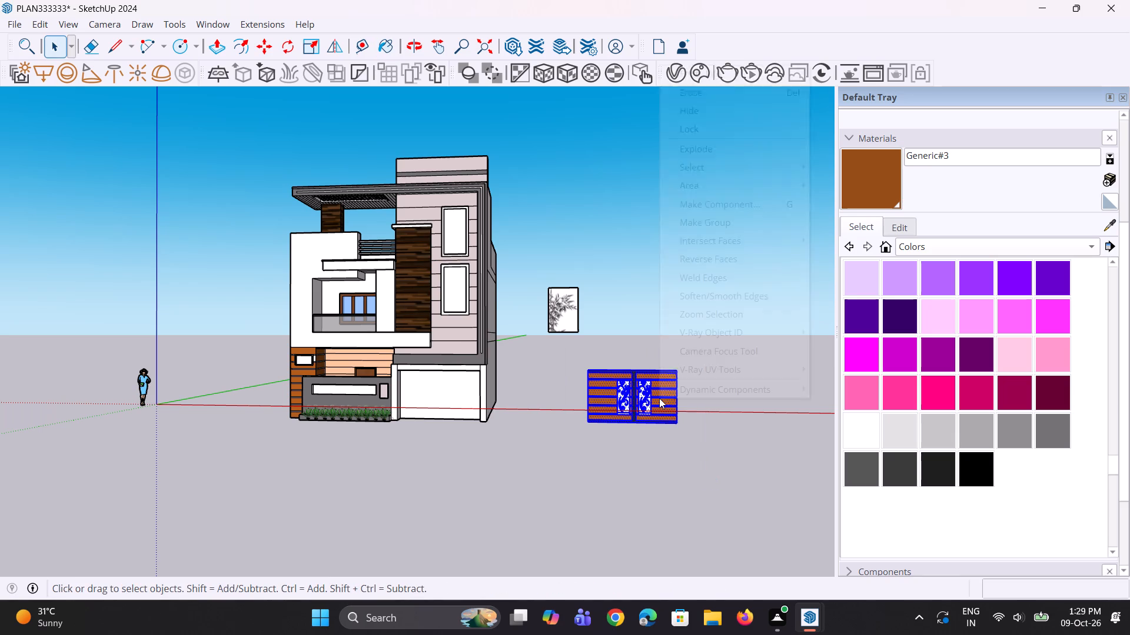
pyautogui.click(716, 230)
# Move the gate group by its lower corner about 28' 4" into the opening between the white gate posts, then clear the selection.
pyautogui.scroll(-2, 690, 383)
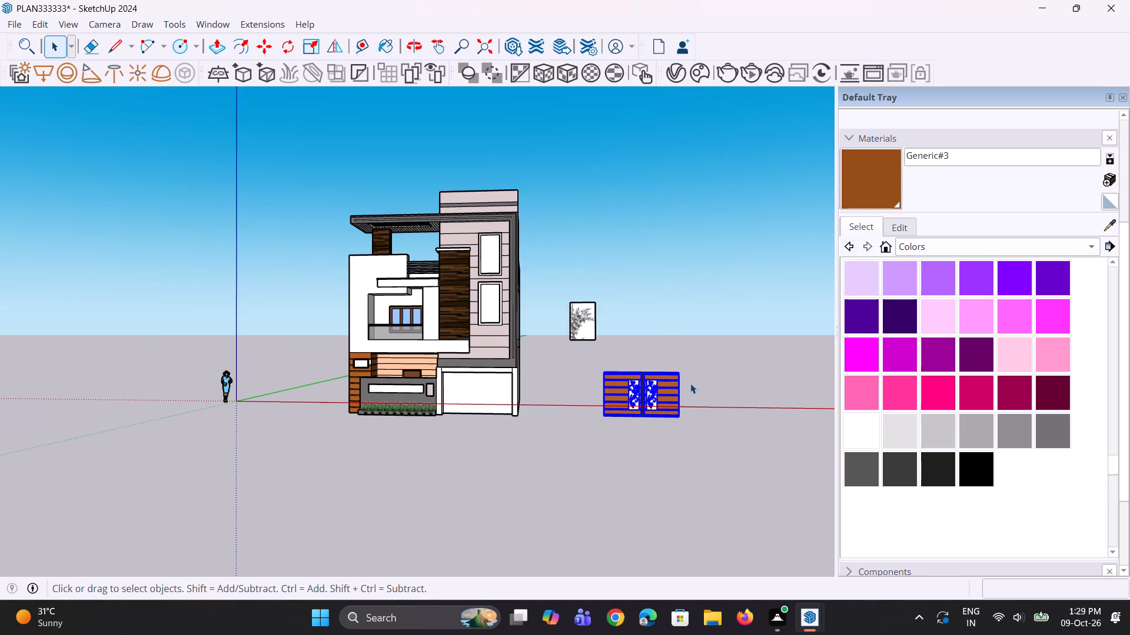
pyautogui.scroll(1, 645, 398)
pyautogui.press('m')
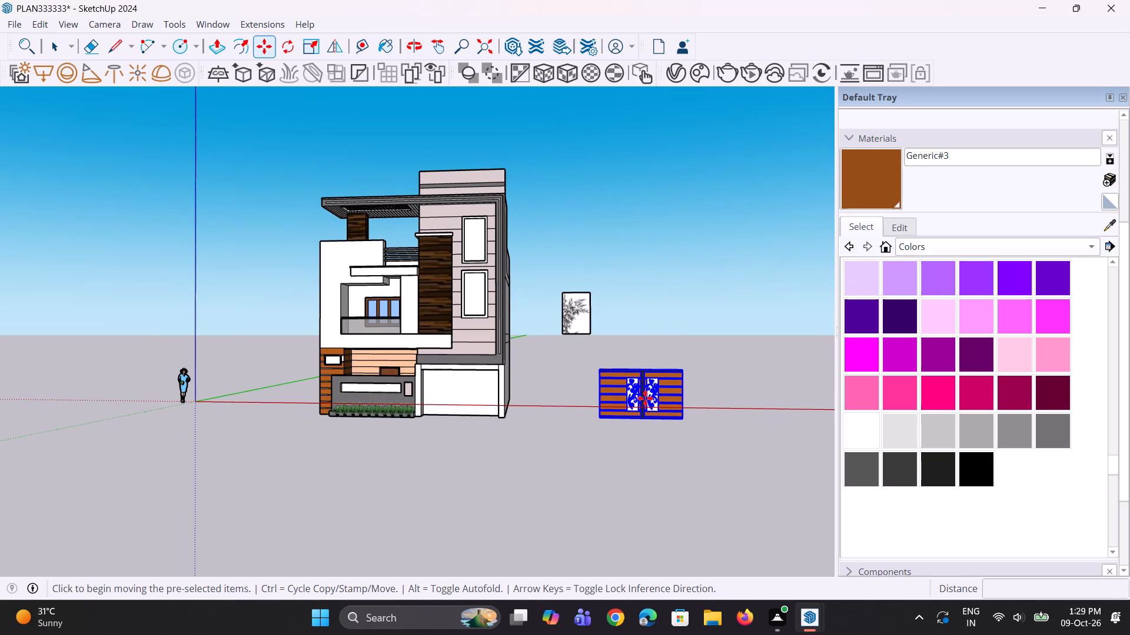
pyautogui.click(601, 417)
pyautogui.scroll(3, 441, 416)
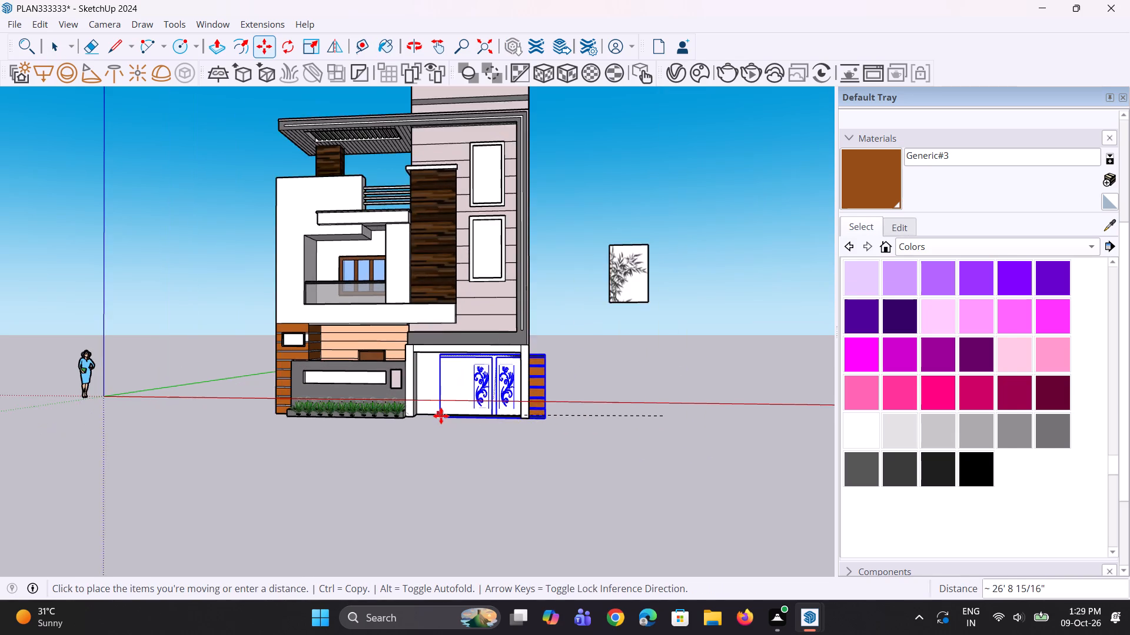
pyautogui.scroll(2, 441, 416)
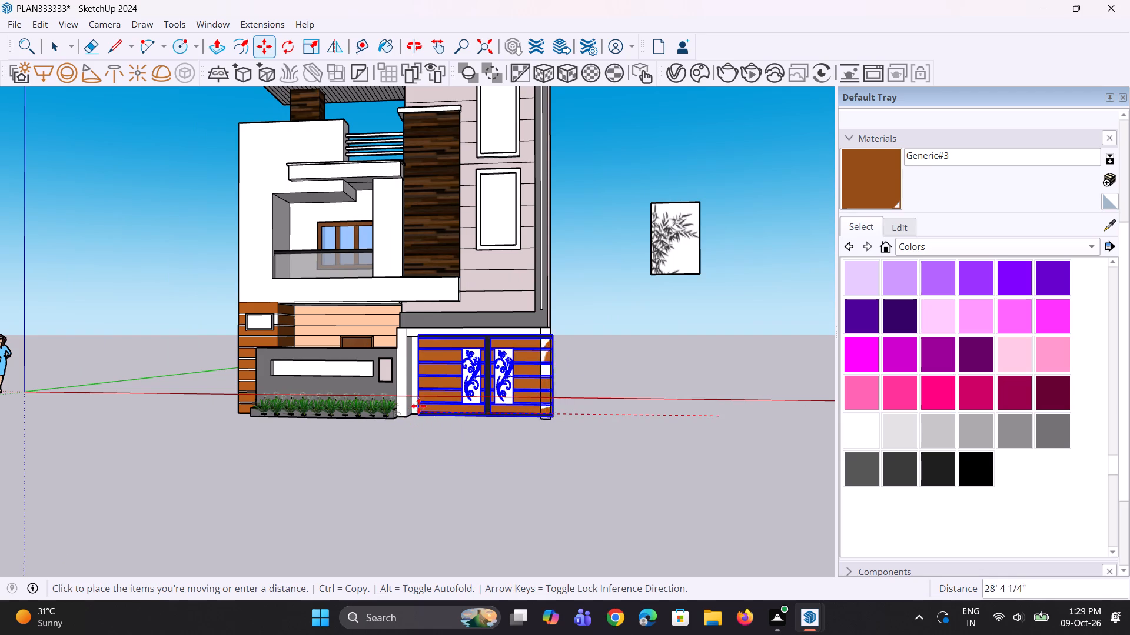
pyautogui.click(413, 408)
pyautogui.moveTo(547, 442); pyautogui.dragTo(395, 566, button='middle')
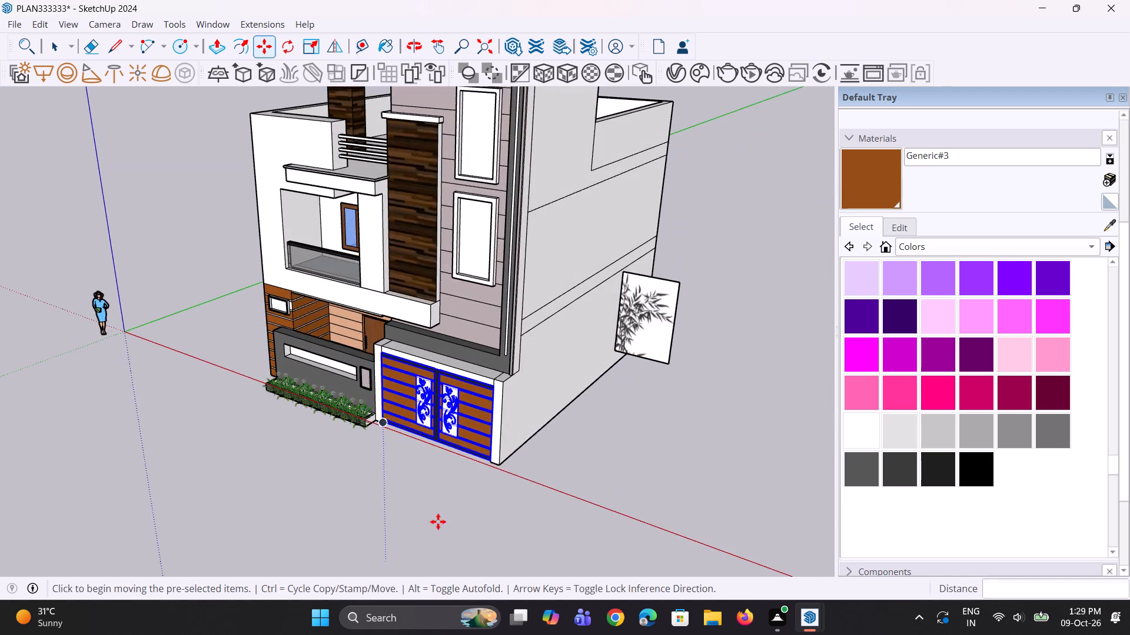
pyautogui.scroll(3, 457, 447)
pyautogui.moveTo(463, 440); pyautogui.dragTo(534, 353, button='middle')
pyautogui.press('space')
pyautogui.press('space')
pyautogui.click(635, 456)
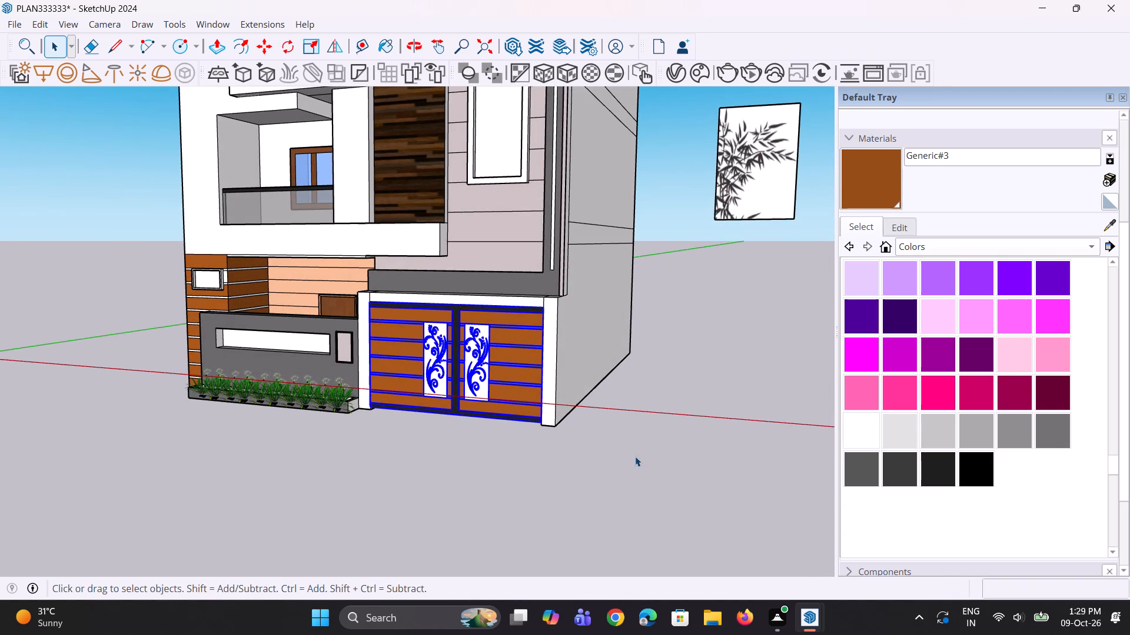
# Paint the first soffit strips of the roof canopy beside the house wall with Generic#3.
pyautogui.scroll(-4, 681, 459)
pyautogui.moveTo(553, 510); pyautogui.dragTo(655, 482, button='middle')
pyautogui.scroll(1, 656, 482)
pyautogui.scroll(-5, 657, 482)
pyautogui.moveTo(643, 466); pyautogui.dragTo(659, 425, button='middle')
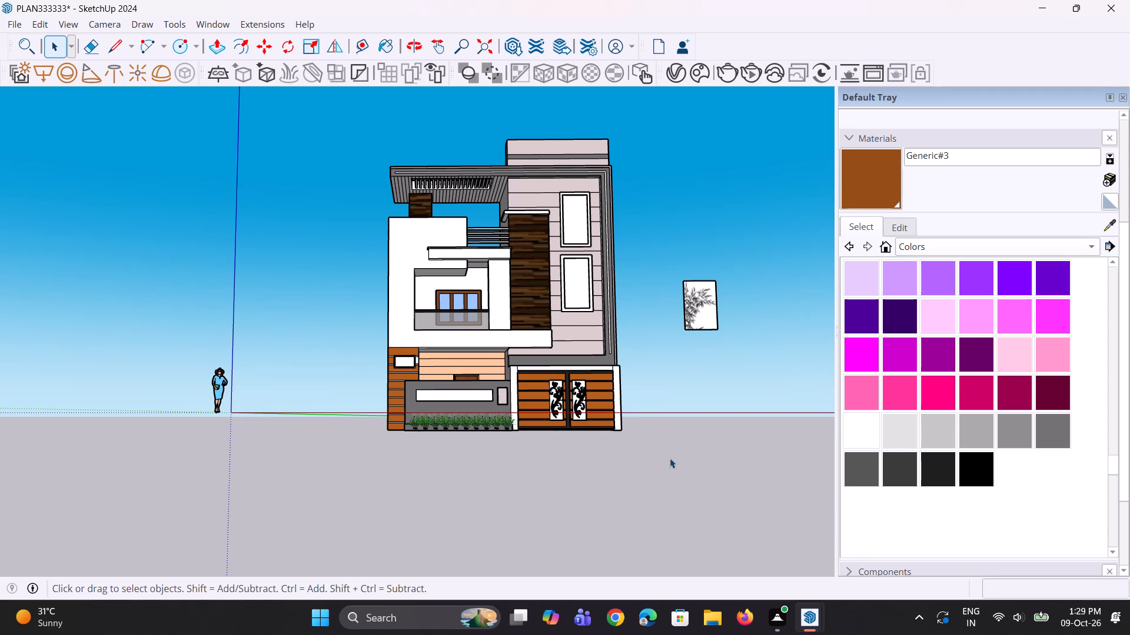
pyautogui.scroll(-2, 679, 473)
pyautogui.moveTo(585, 508); pyautogui.dragTo(611, 428, button='middle')
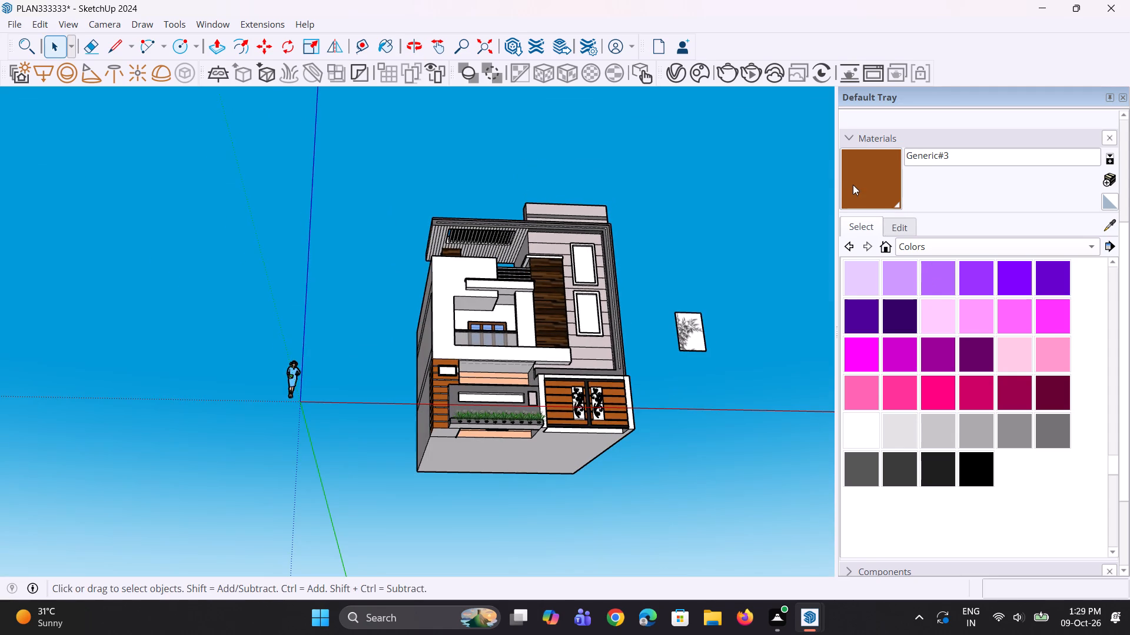
pyautogui.click(853, 185)
pyautogui.scroll(19, 529, 255)
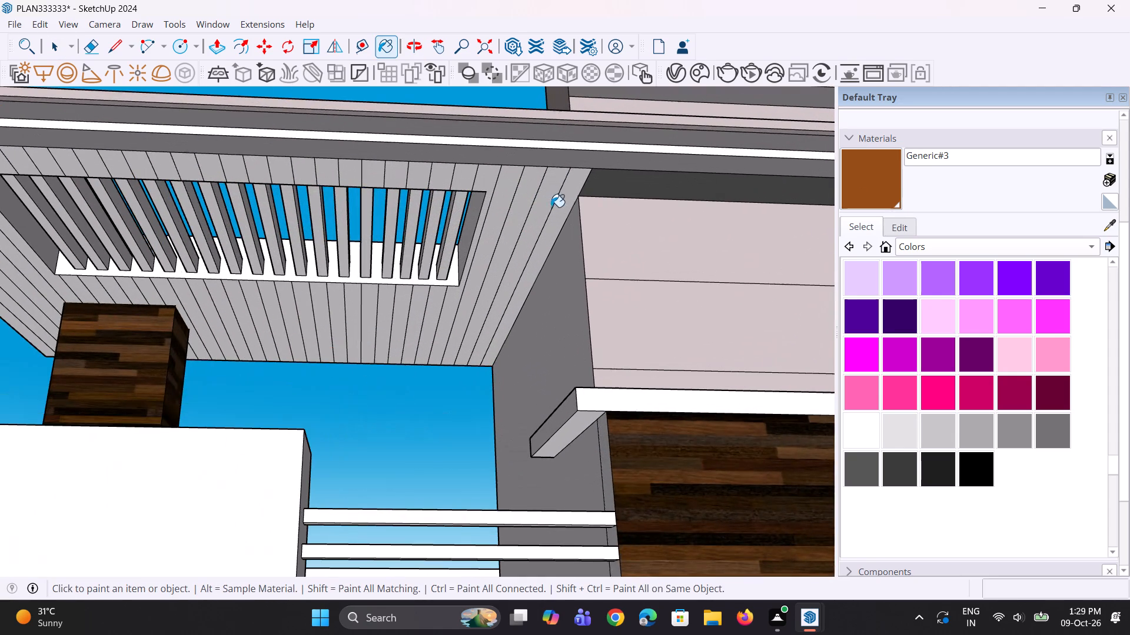
pyautogui.click(560, 214)
pyautogui.click(547, 202)
pyautogui.moveTo(516, 263); pyautogui.dragTo(516, 263, button='middle')
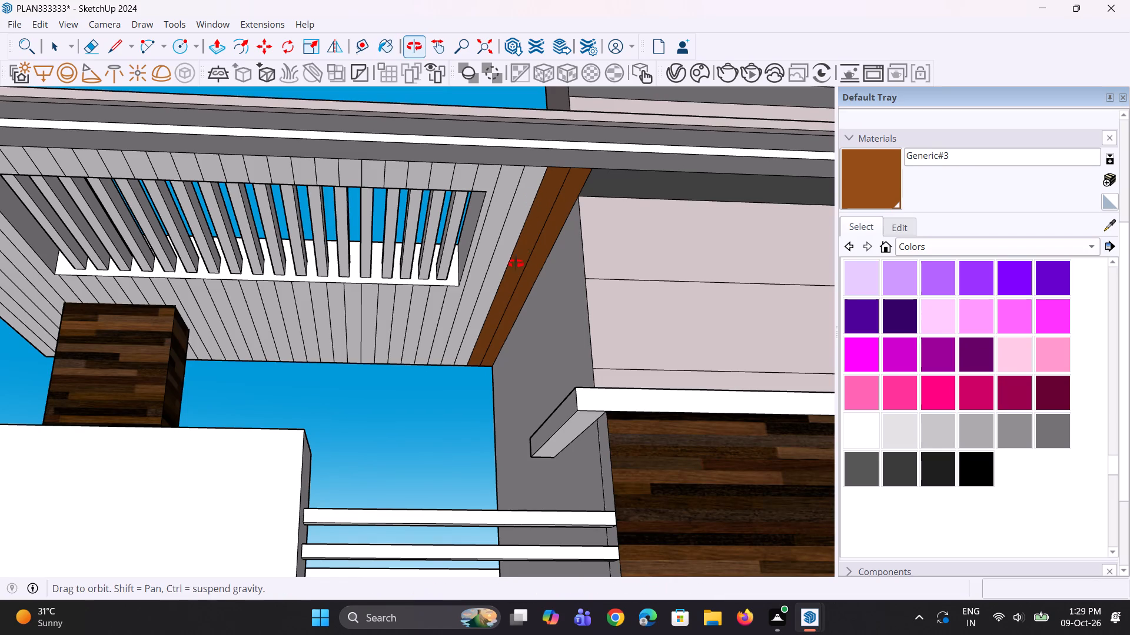
pyautogui.moveTo(516, 263); pyautogui.dragTo(478, 273, button='middle')
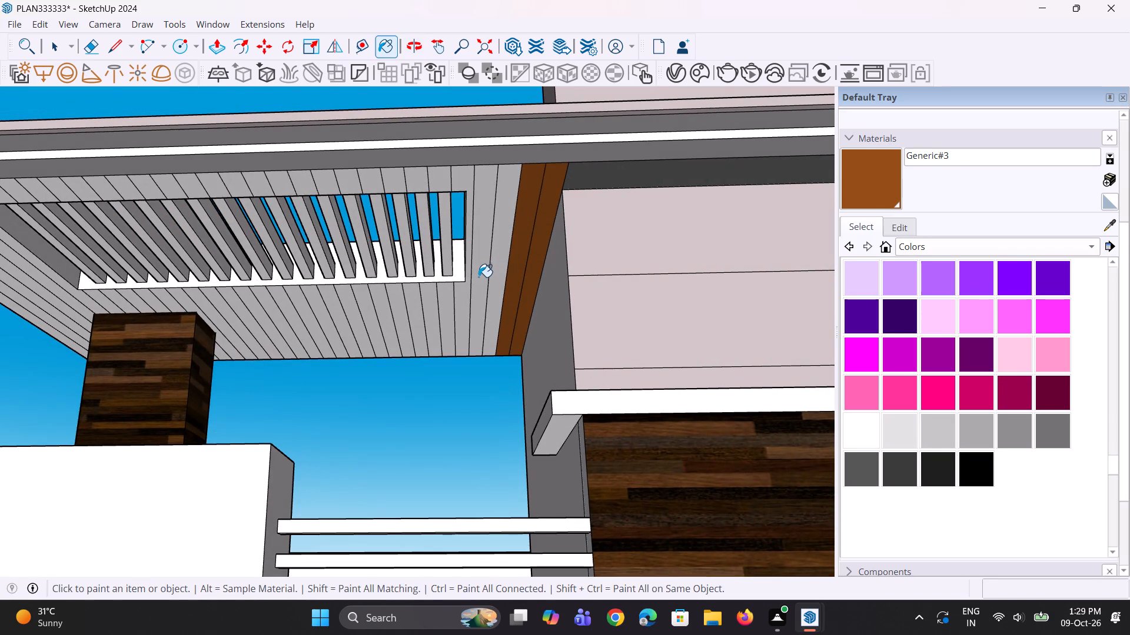
pyautogui.scroll(-6, 536, 299)
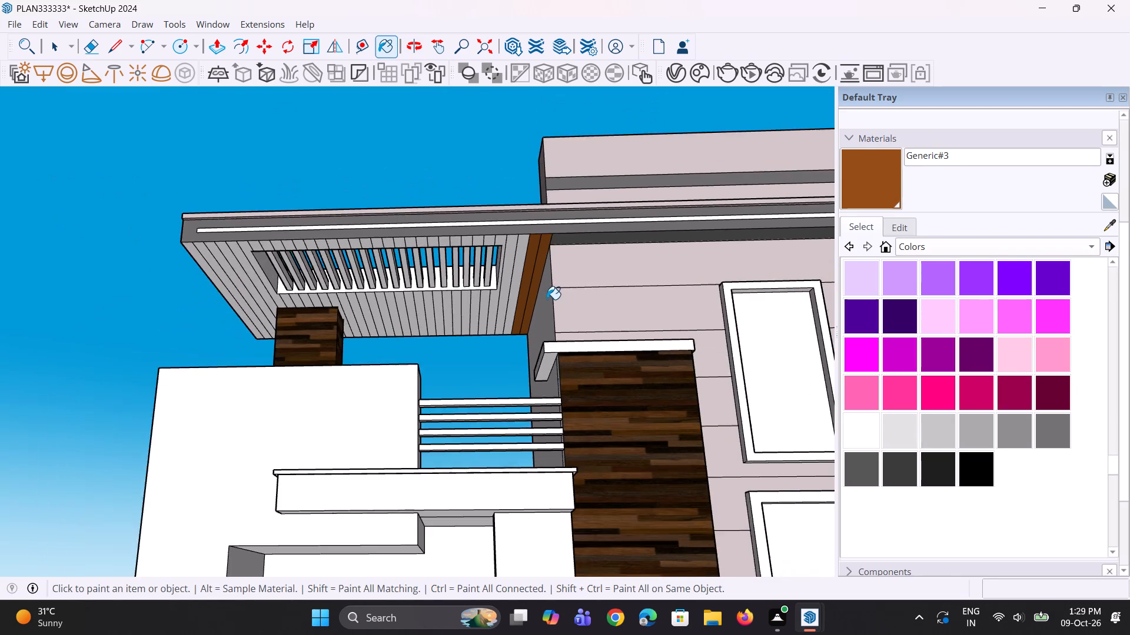
pyautogui.scroll(-12, 547, 299)
pyautogui.scroll(13, 485, 285)
pyautogui.click(579, 297)
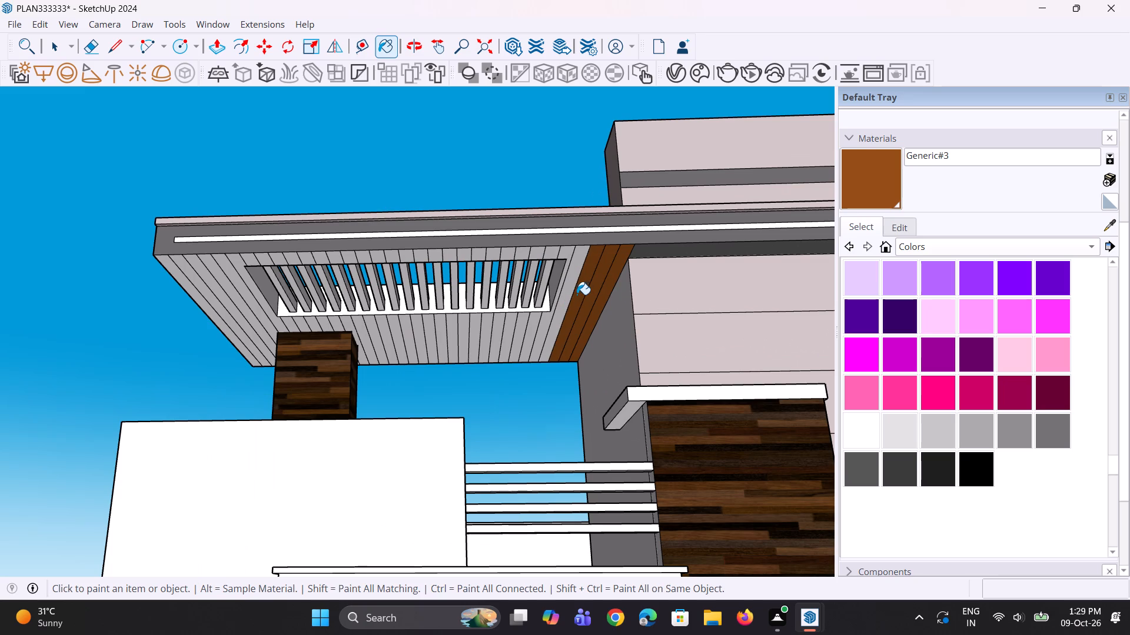
pyautogui.click(571, 290)
pyautogui.click(543, 329)
pyautogui.moveTo(533, 333); pyautogui.dragTo(444, 346)
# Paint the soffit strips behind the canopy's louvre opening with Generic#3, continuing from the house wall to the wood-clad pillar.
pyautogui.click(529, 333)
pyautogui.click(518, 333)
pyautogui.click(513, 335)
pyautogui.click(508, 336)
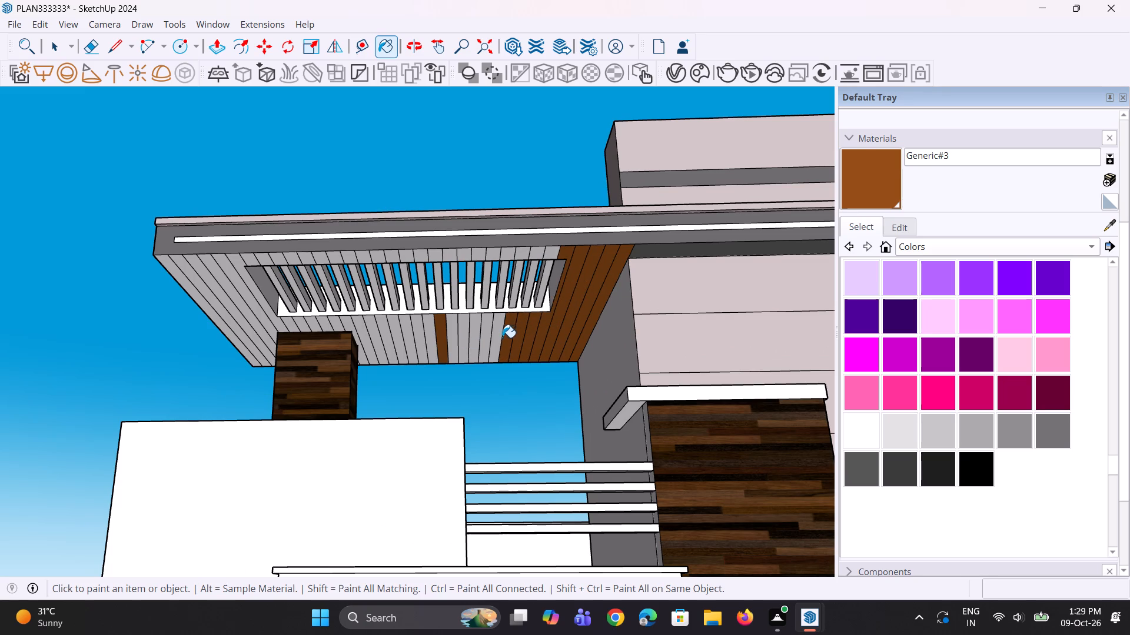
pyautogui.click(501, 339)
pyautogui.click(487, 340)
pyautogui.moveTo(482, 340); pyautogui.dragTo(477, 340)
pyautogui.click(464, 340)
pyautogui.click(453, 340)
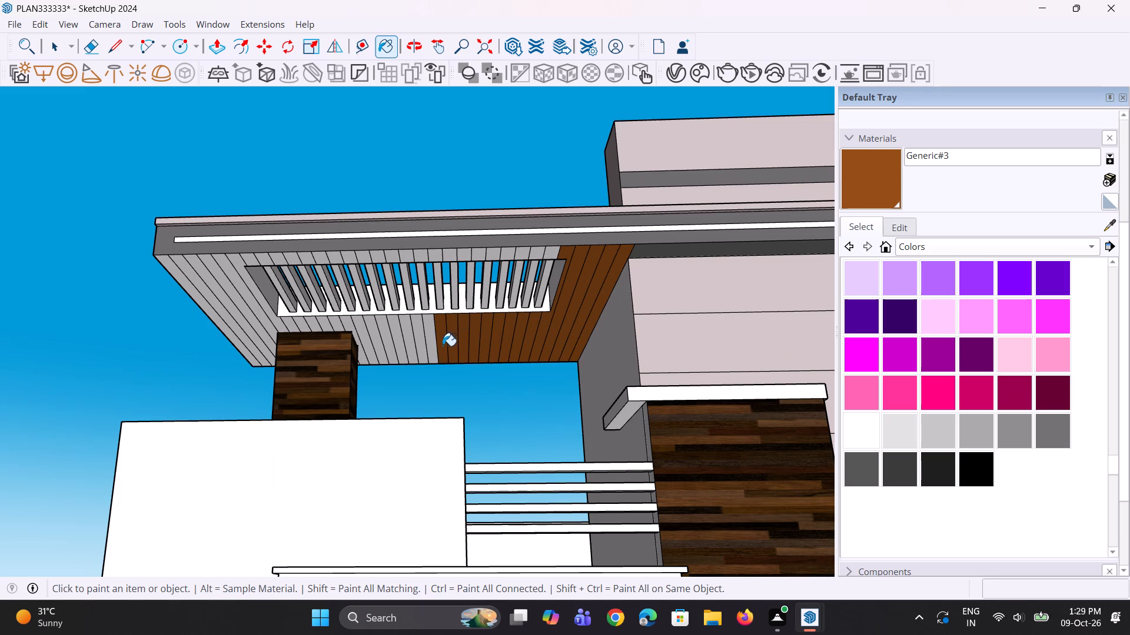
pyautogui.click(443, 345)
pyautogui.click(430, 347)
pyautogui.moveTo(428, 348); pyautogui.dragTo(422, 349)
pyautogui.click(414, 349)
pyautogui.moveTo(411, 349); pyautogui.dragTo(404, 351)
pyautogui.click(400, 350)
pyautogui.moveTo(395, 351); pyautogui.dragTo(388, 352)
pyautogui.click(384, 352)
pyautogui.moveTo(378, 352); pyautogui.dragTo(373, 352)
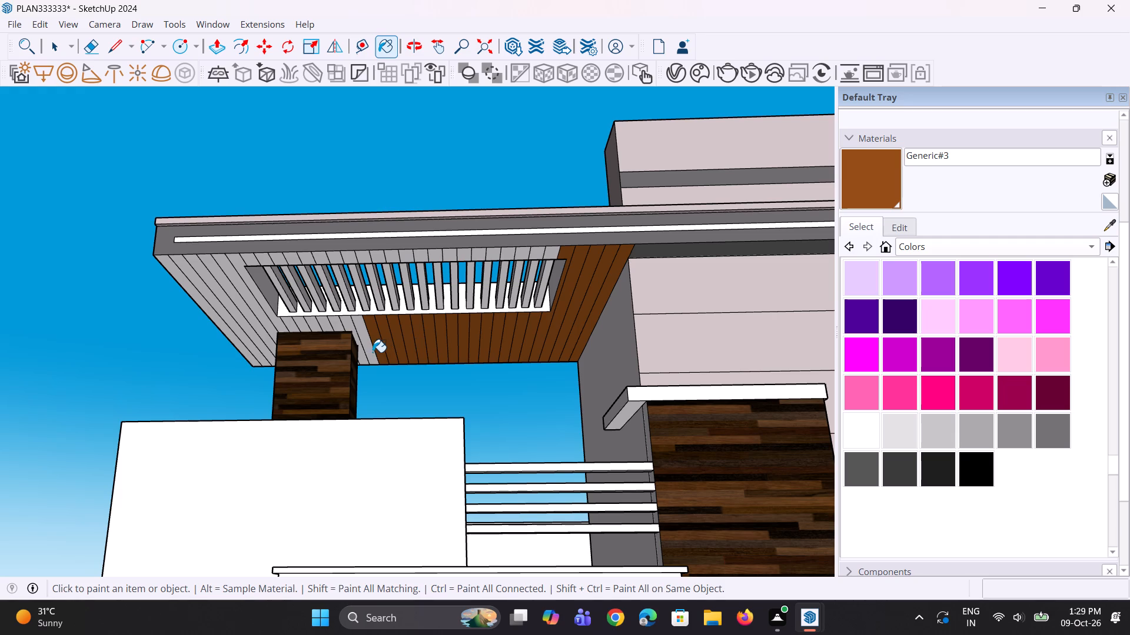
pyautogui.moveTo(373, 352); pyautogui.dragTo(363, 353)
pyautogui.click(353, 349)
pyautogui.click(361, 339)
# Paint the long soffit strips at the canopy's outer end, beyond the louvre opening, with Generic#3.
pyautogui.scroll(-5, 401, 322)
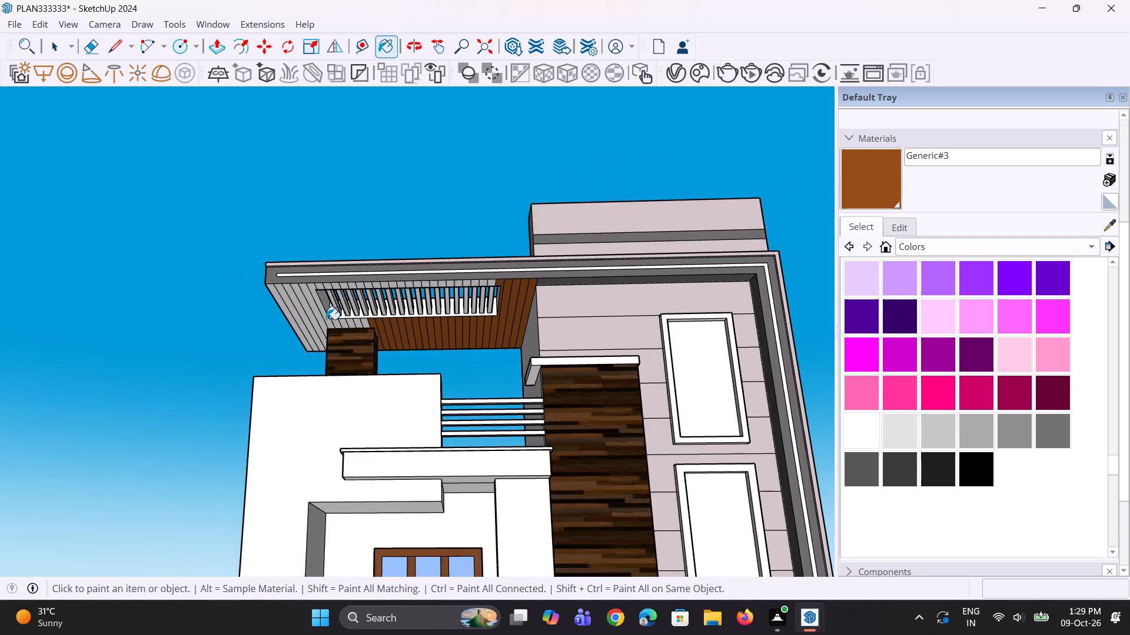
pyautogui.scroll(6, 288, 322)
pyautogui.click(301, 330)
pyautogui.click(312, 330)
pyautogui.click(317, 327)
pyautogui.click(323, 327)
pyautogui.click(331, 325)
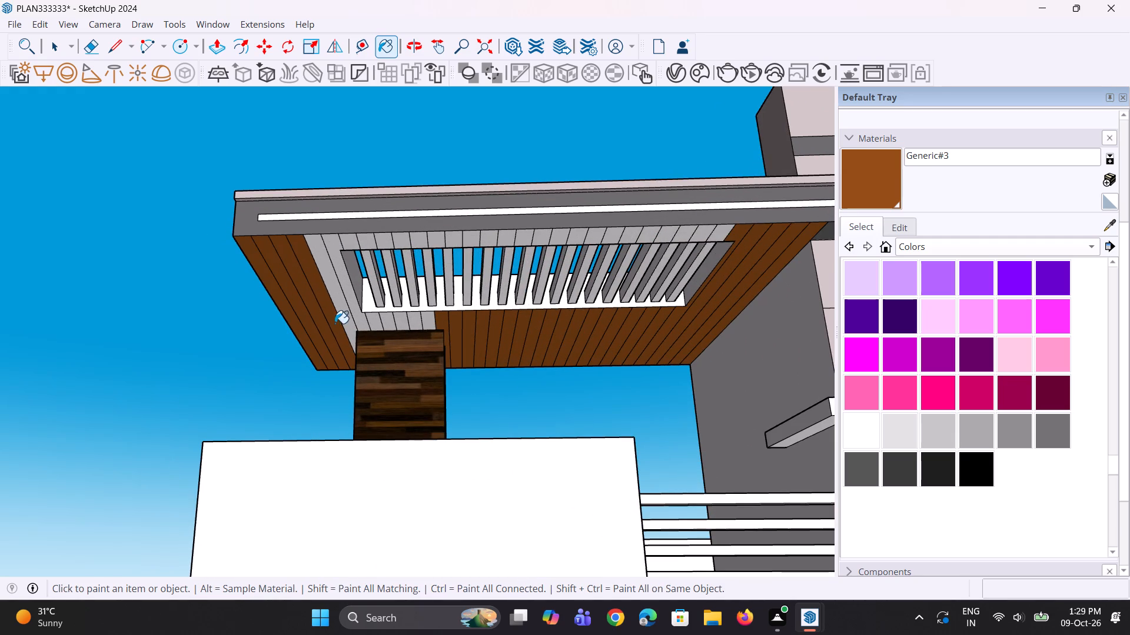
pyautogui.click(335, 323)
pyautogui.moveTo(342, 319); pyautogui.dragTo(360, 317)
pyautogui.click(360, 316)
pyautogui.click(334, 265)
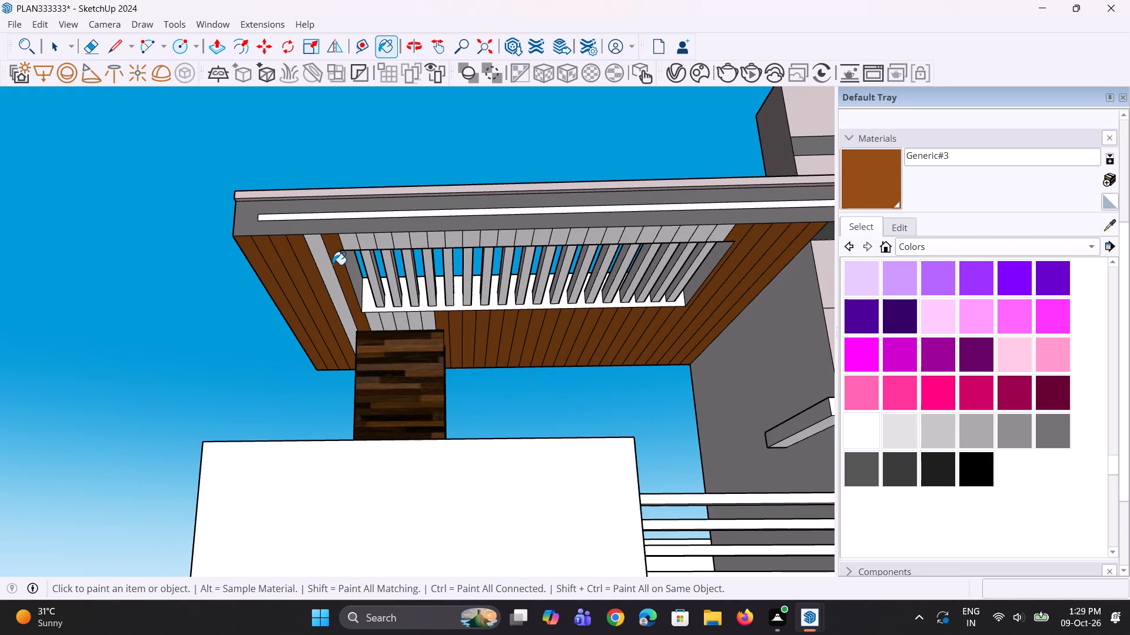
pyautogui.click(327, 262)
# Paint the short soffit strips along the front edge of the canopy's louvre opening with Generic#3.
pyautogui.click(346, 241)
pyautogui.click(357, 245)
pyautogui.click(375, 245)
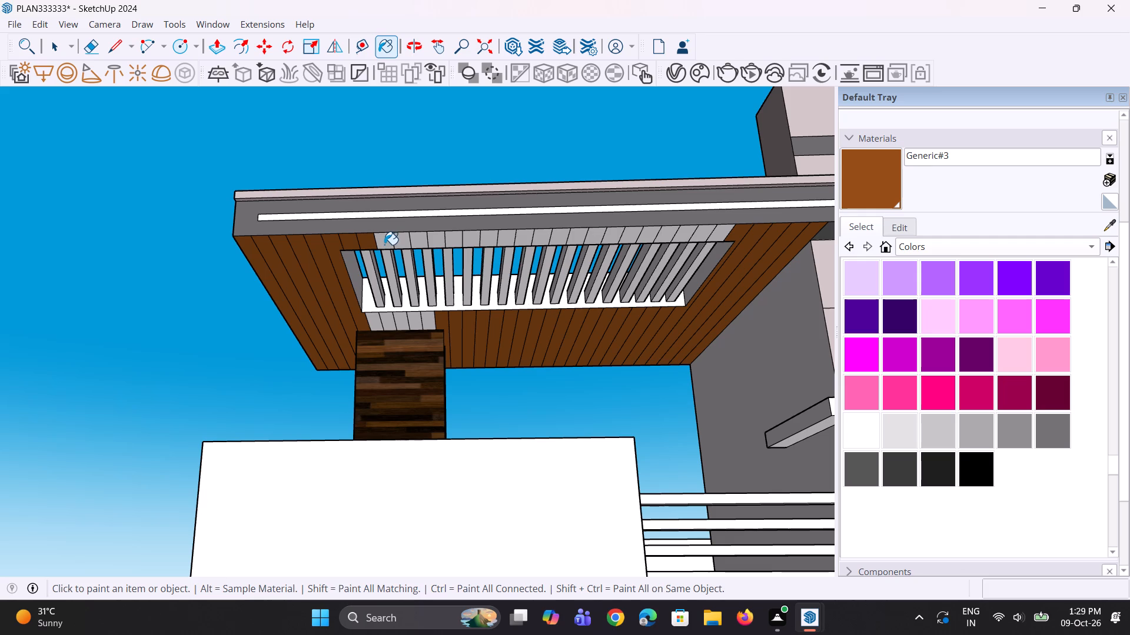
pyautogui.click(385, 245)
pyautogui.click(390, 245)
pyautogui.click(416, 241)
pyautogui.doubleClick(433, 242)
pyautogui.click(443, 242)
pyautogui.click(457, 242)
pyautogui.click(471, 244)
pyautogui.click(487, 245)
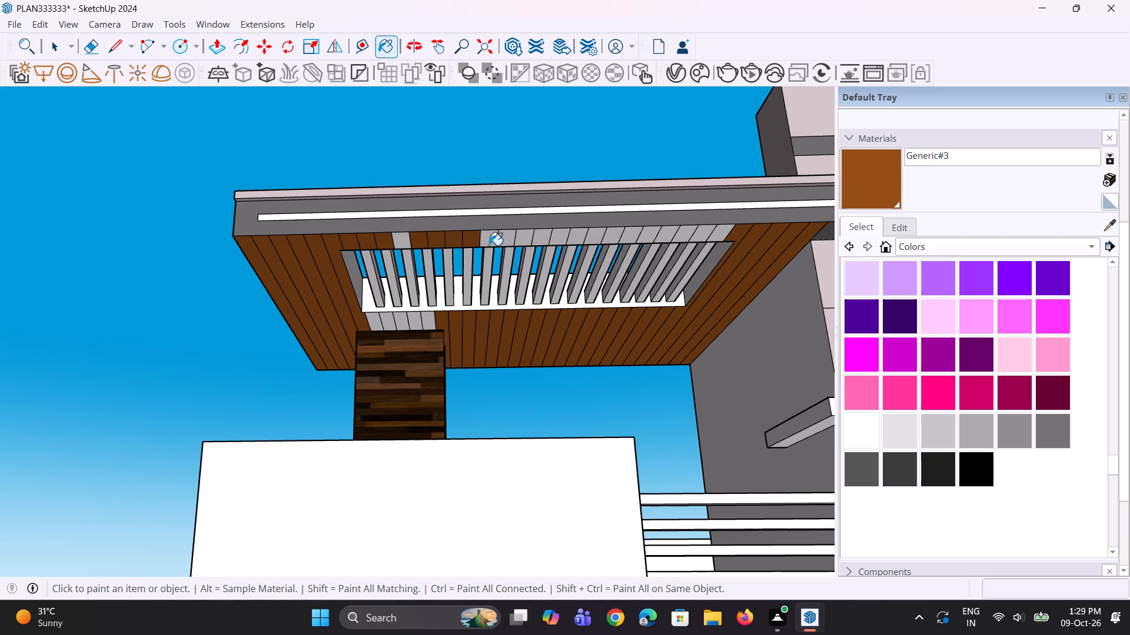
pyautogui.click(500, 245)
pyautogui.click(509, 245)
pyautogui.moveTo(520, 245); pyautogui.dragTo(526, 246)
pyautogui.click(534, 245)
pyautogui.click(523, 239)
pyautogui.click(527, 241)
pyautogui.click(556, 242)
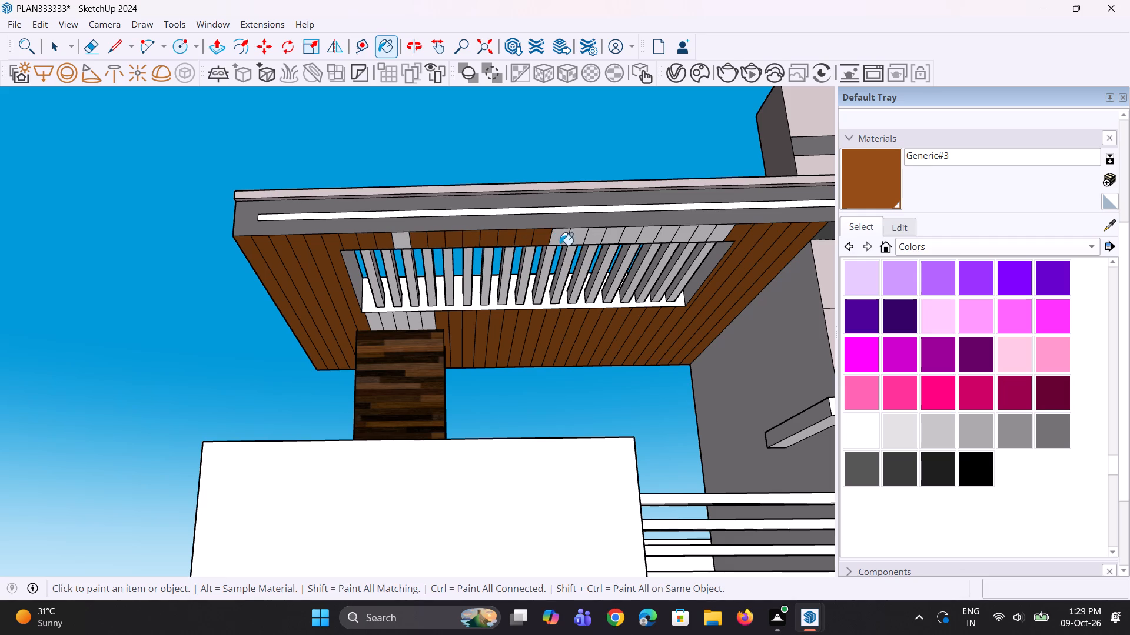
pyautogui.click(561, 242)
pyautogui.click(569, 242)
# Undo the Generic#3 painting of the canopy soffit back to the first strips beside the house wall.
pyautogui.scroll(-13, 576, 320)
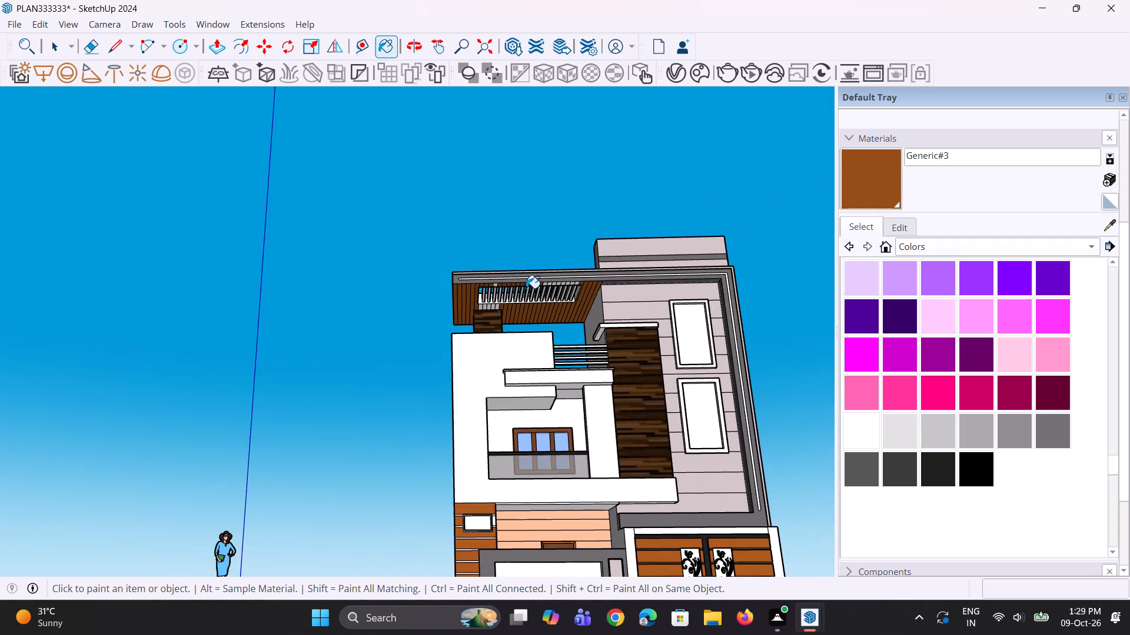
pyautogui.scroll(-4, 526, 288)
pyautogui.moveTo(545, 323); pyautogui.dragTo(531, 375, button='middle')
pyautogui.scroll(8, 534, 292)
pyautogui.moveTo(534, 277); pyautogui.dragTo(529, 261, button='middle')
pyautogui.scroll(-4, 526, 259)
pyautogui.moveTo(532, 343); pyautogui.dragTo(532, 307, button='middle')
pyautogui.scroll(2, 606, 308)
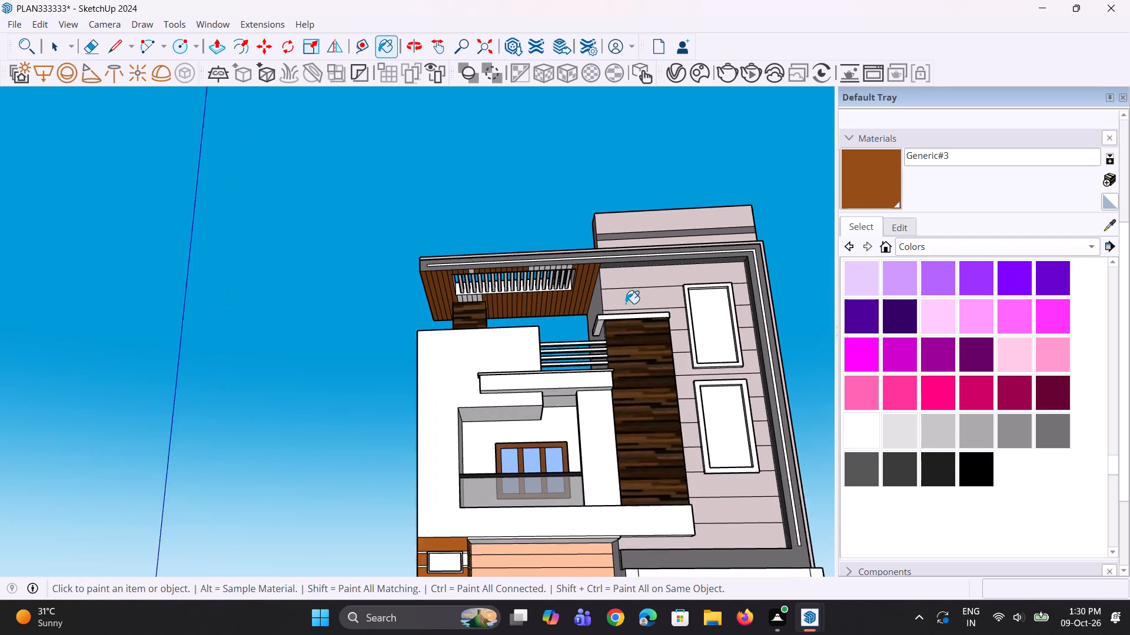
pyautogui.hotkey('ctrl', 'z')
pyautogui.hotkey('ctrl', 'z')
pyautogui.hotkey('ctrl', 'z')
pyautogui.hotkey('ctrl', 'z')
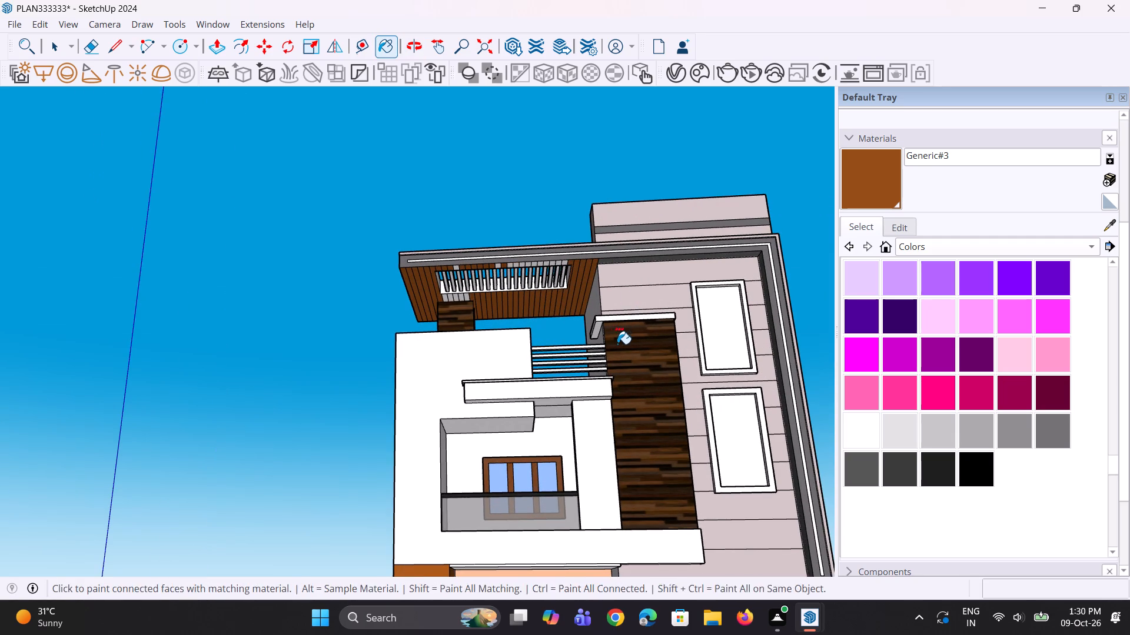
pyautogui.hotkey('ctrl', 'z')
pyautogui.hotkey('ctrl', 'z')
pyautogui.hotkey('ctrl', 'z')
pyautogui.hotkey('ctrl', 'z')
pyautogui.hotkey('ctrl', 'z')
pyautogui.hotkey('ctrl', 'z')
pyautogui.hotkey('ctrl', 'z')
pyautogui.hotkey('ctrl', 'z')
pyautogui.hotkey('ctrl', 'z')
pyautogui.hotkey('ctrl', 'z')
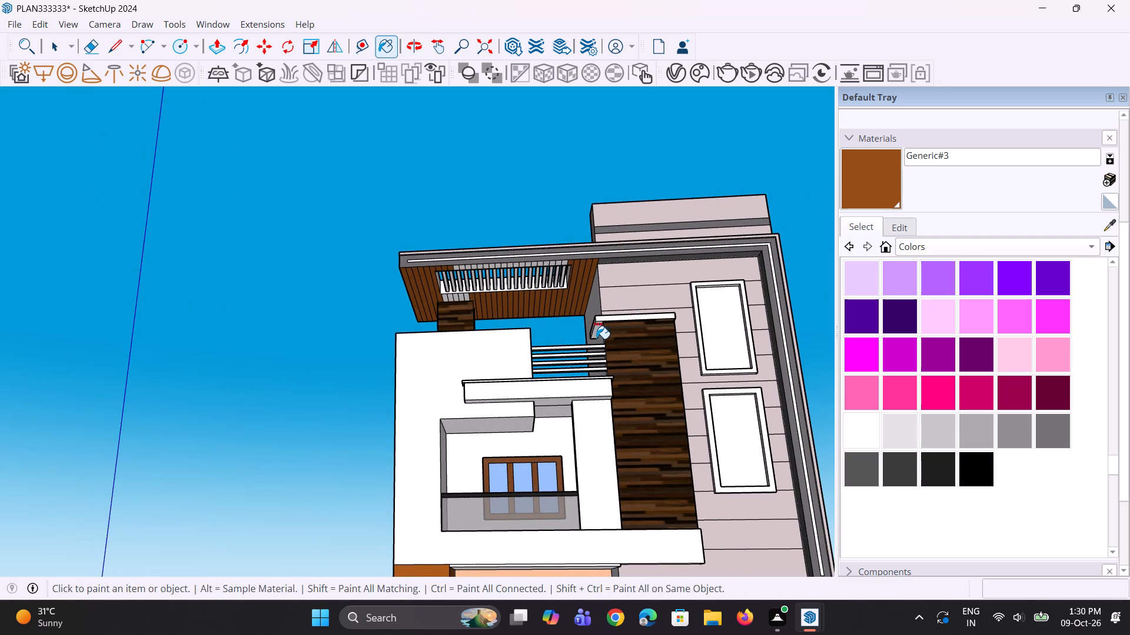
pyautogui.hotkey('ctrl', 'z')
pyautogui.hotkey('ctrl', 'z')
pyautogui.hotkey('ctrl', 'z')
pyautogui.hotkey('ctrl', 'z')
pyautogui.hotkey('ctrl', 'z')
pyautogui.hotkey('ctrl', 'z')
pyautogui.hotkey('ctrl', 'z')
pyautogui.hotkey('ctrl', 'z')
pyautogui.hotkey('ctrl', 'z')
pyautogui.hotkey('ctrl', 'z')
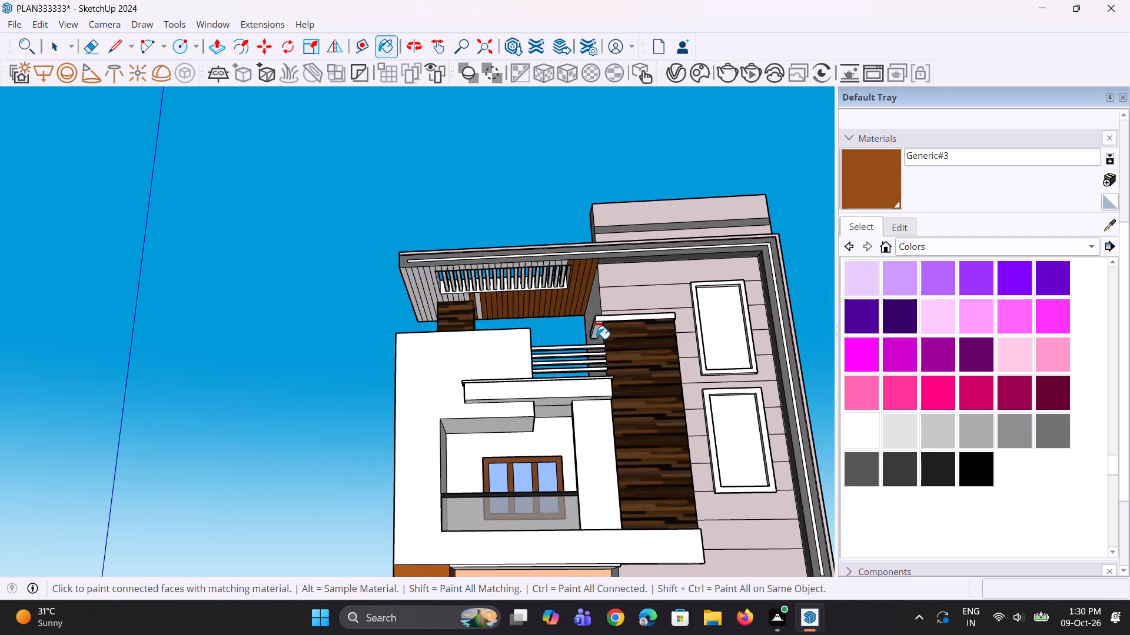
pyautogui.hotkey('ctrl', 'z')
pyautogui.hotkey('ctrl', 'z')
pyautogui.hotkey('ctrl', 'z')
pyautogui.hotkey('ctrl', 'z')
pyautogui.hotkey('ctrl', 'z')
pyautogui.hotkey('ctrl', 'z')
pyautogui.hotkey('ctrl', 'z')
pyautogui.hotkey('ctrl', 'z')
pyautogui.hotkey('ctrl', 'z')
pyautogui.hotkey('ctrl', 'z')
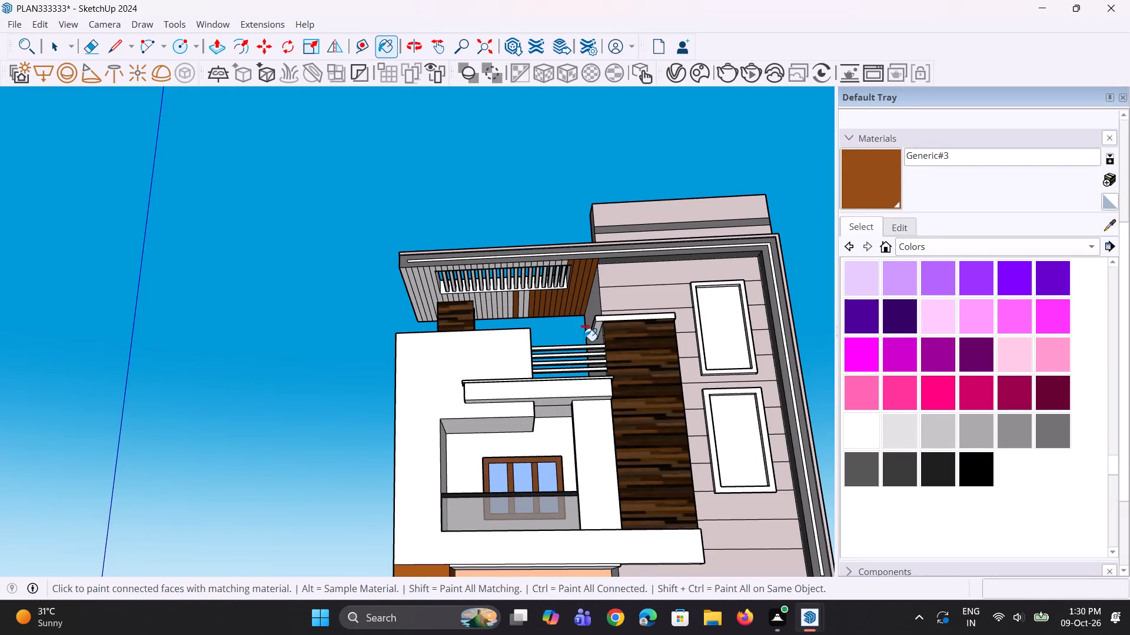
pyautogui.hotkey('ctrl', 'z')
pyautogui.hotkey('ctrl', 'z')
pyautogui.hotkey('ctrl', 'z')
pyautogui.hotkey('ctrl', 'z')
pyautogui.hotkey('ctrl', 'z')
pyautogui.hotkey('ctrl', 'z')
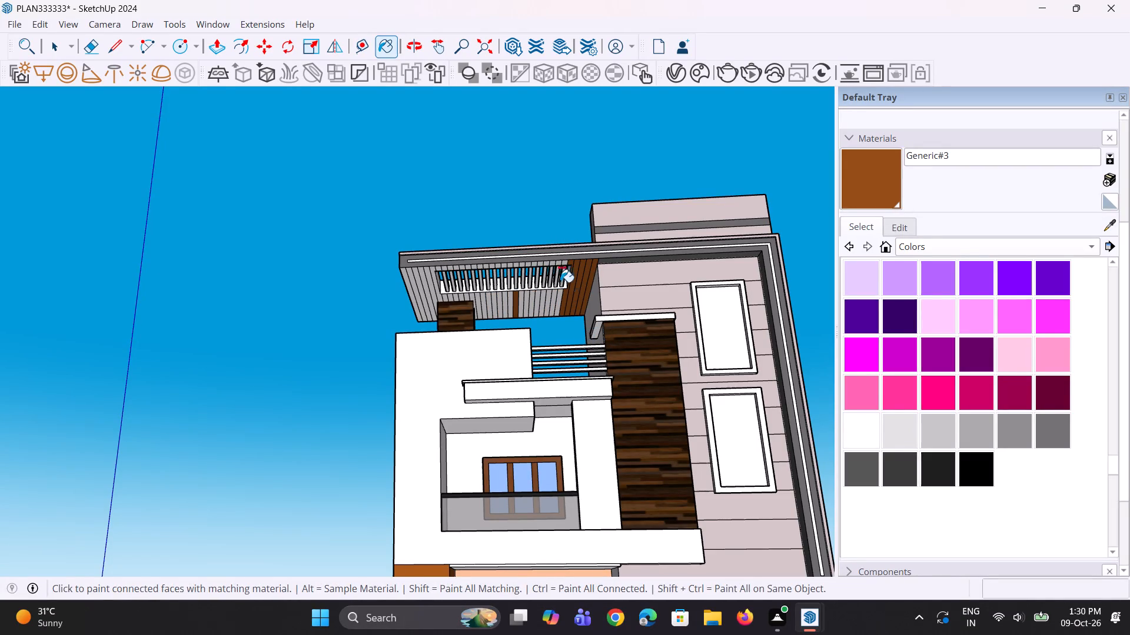
# Stop painting and create a new Generic material in the V-Ray Asset Editor.
pyautogui.press('space')
pyautogui.press('space')
pyautogui.press('space')
pyautogui.click(534, 192)
pyautogui.click(676, 74)
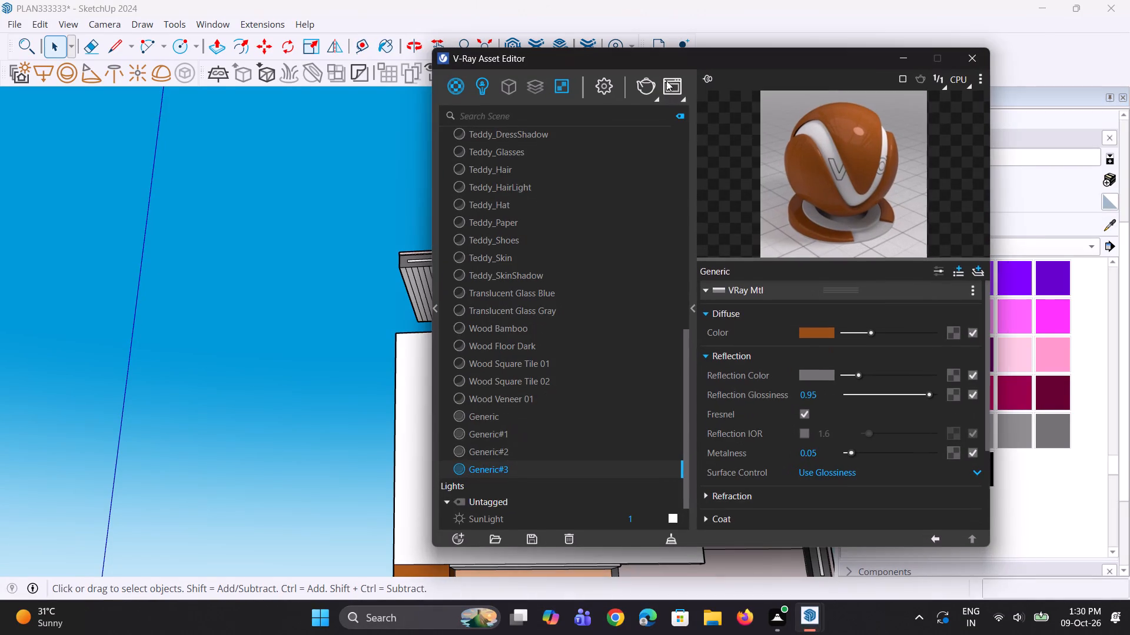
pyautogui.rightClick(457, 93)
pyautogui.click(474, 112)
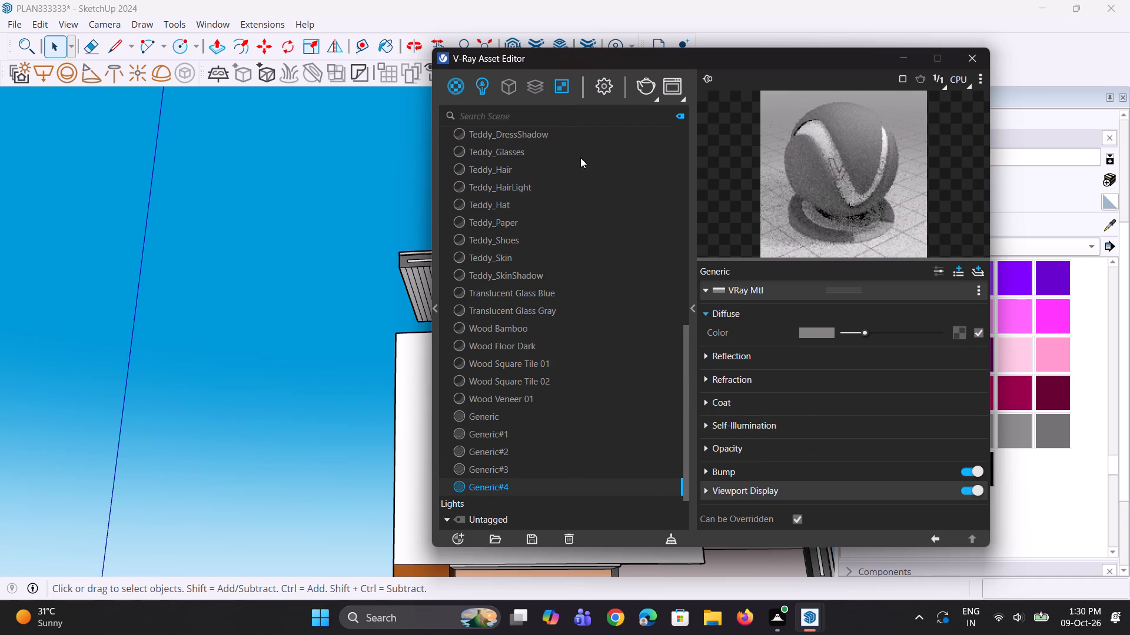
# Set the Generic#4 diffuse colour to a golden brown, about R 0.698, G 0.473, B 0.032.
pyautogui.click(817, 333)
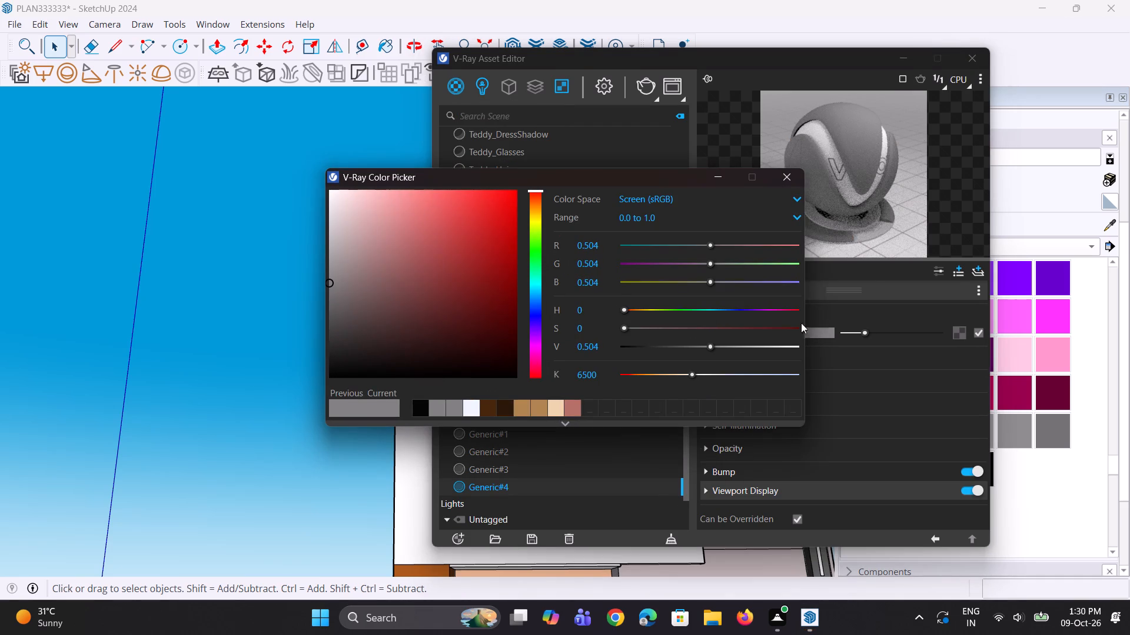
pyautogui.moveTo(543, 188); pyautogui.dragTo(543, 199)
pyautogui.moveTo(539, 191); pyautogui.dragTo(541, 211)
pyautogui.moveTo(457, 233); pyautogui.dragTo(508, 210)
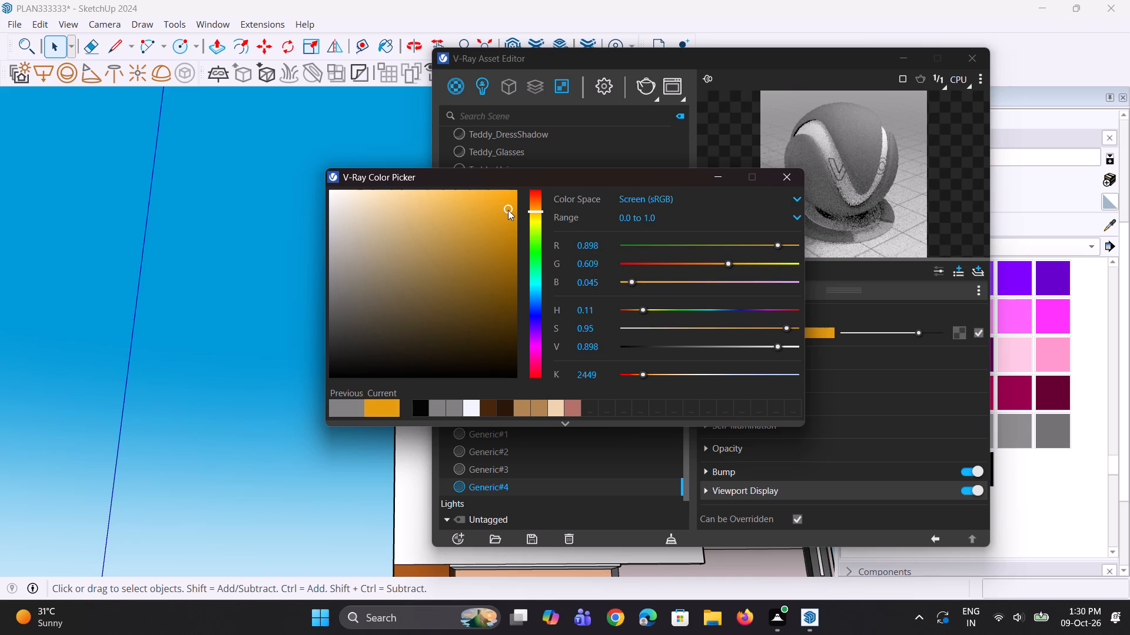
pyautogui.moveTo(508, 210); pyautogui.dragTo(510, 247)
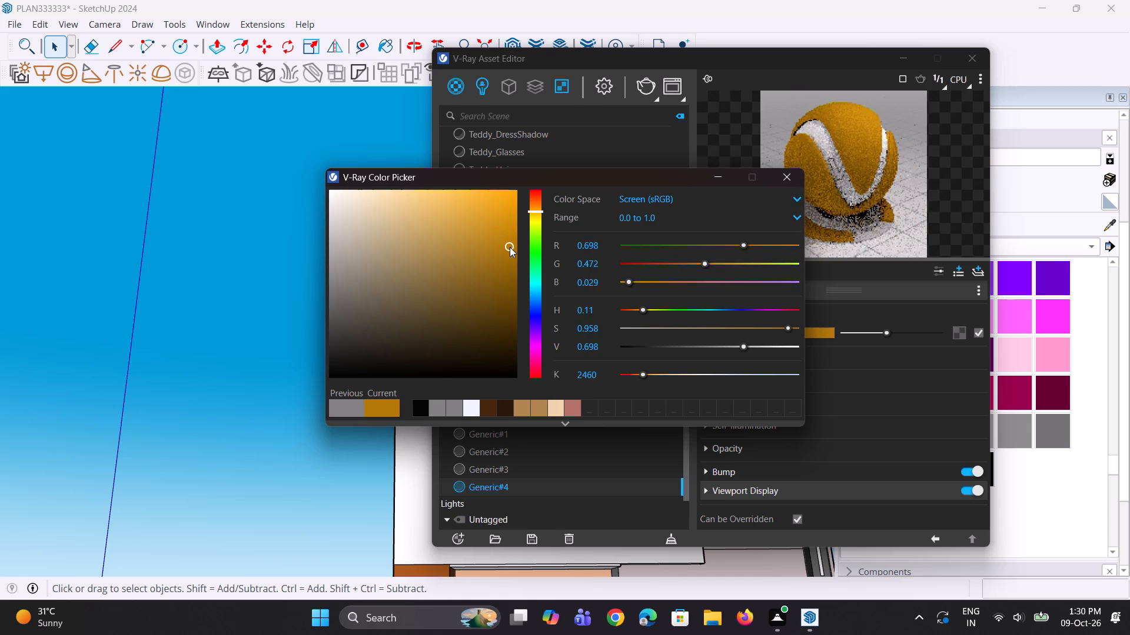
pyautogui.moveTo(510, 247); pyautogui.dragTo(509, 247)
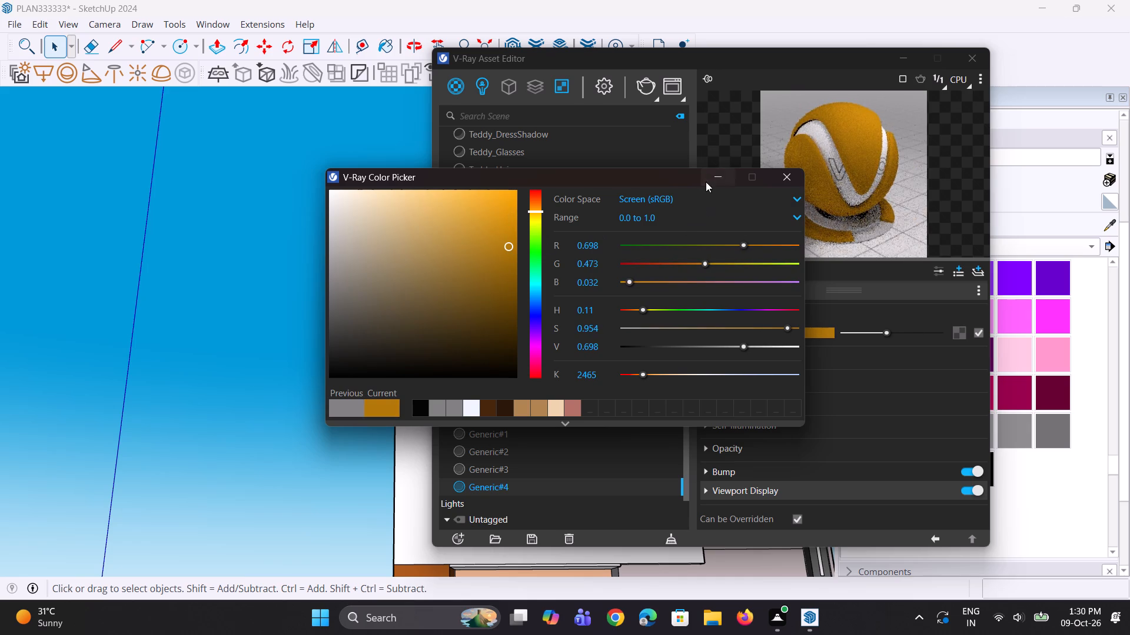
pyautogui.click(706, 182)
# Give Generic#4 a dark grey reflection colour and a reflection glossiness of 0.95, and put the Asset Editor away.
pyautogui.click(746, 362)
pyautogui.moveTo(844, 376); pyautogui.dragTo(845, 376)
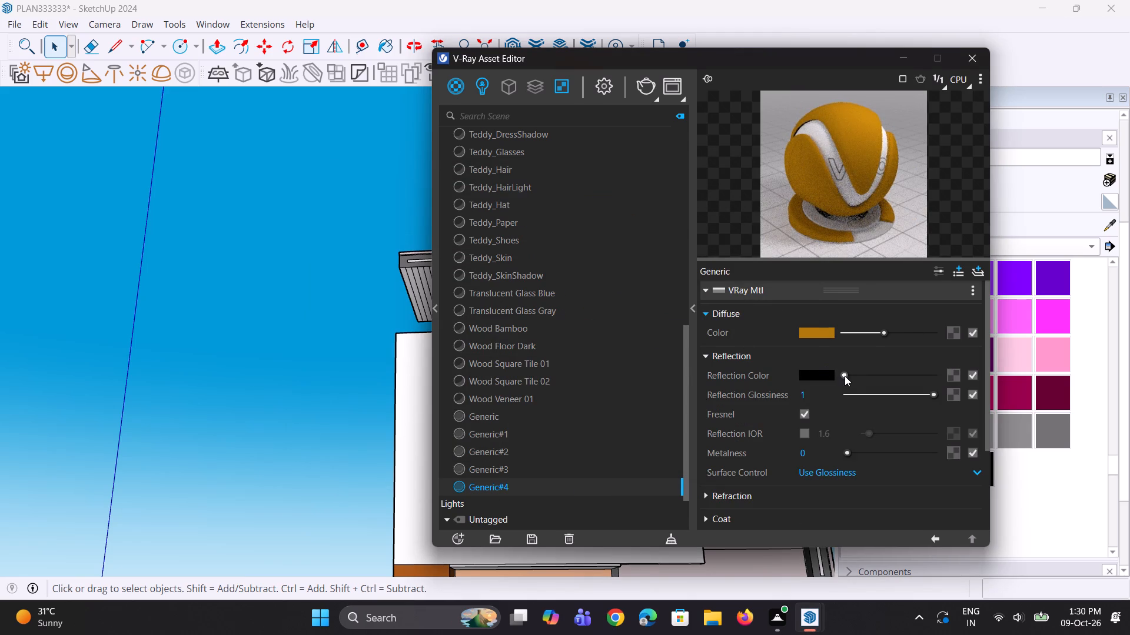
pyautogui.moveTo(845, 376); pyautogui.dragTo(852, 377)
pyautogui.moveTo(818, 393); pyautogui.dragTo(701, 401)
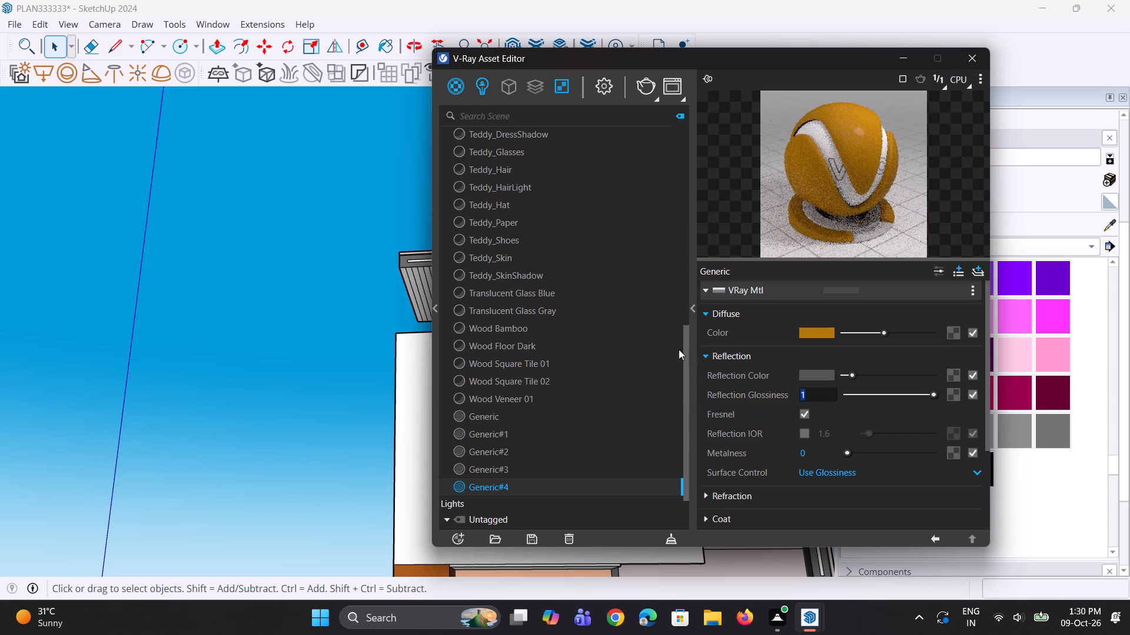
pyautogui.write('0.95')
pyautogui.press('Return')
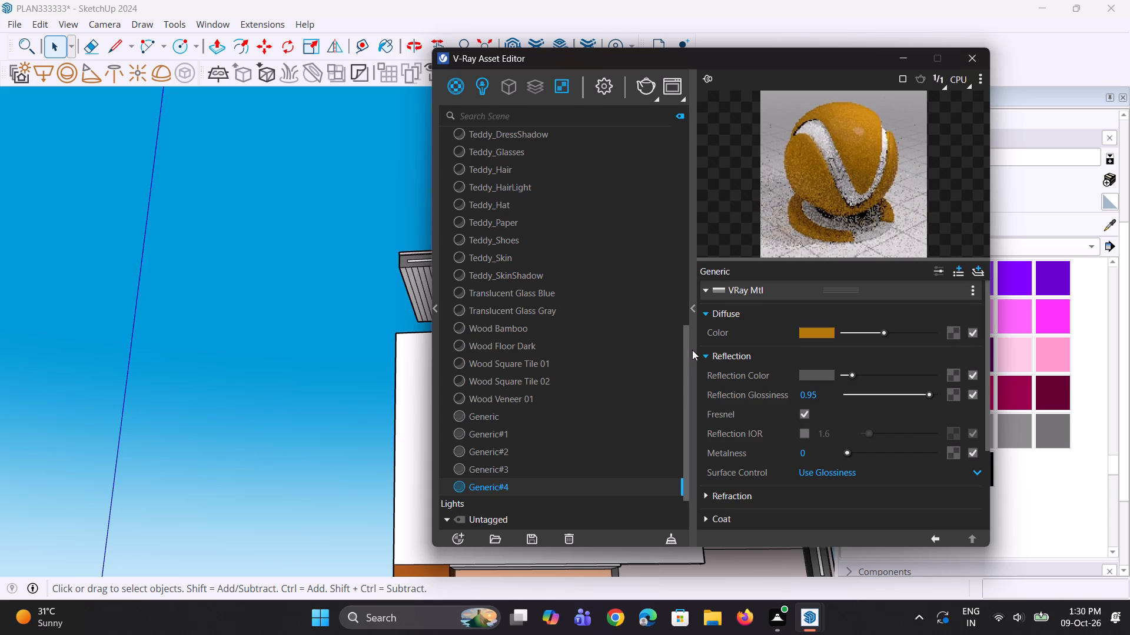
pyautogui.click(833, 189)
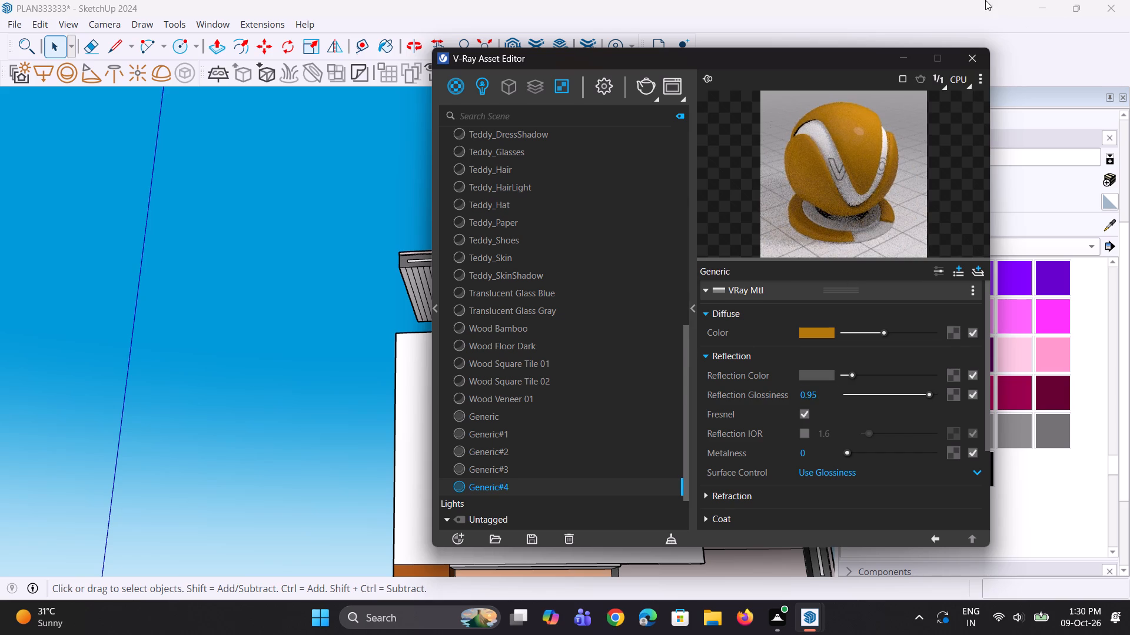
pyautogui.click(910, 60)
# Paint the long canopy soffit strips beside the house wall with Generic#4.
pyautogui.scroll(2, 547, 328)
pyautogui.scroll(1, 593, 280)
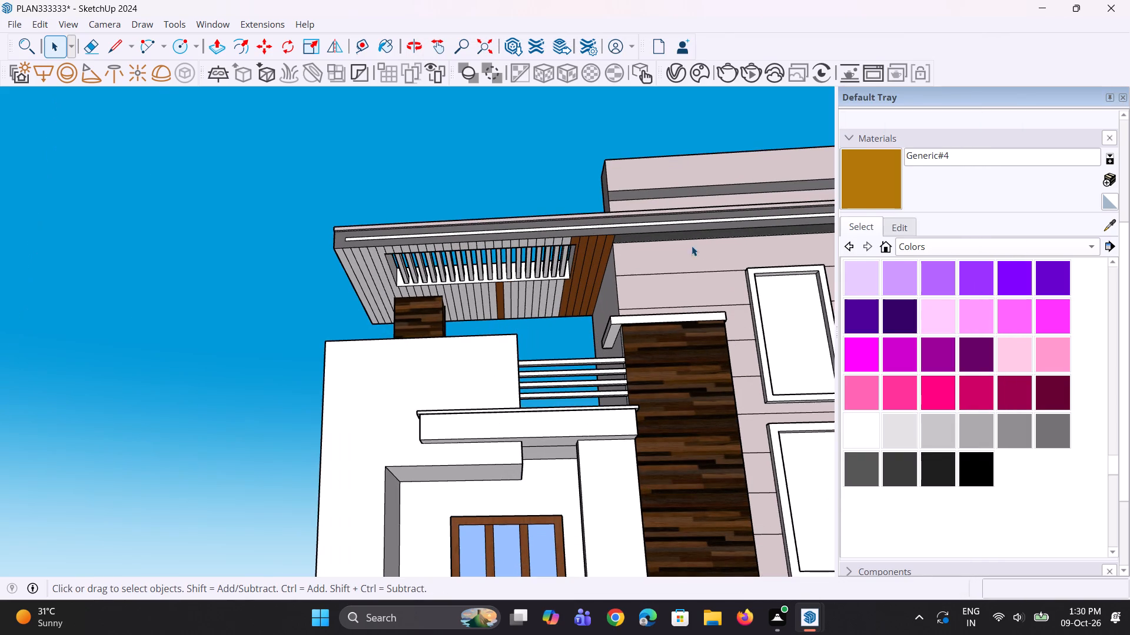
pyautogui.click(882, 185)
pyautogui.scroll(3, 611, 322)
pyautogui.click(590, 289)
pyautogui.doubleClick(585, 283)
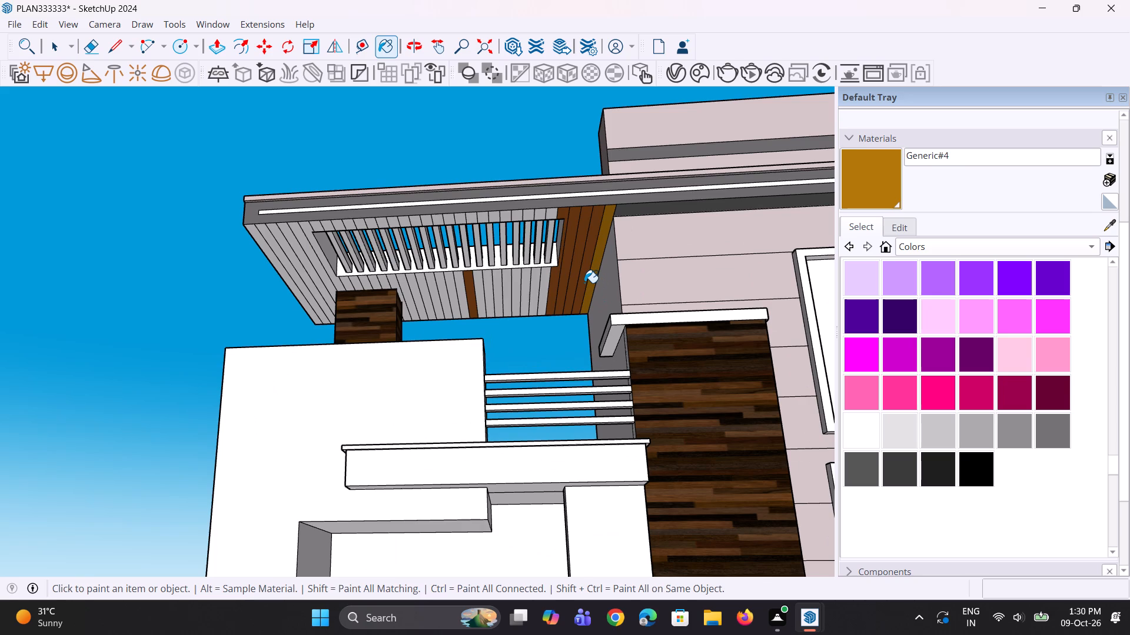
pyautogui.click(581, 282)
pyautogui.click(576, 280)
pyautogui.click(572, 278)
pyautogui.doubleClick(564, 276)
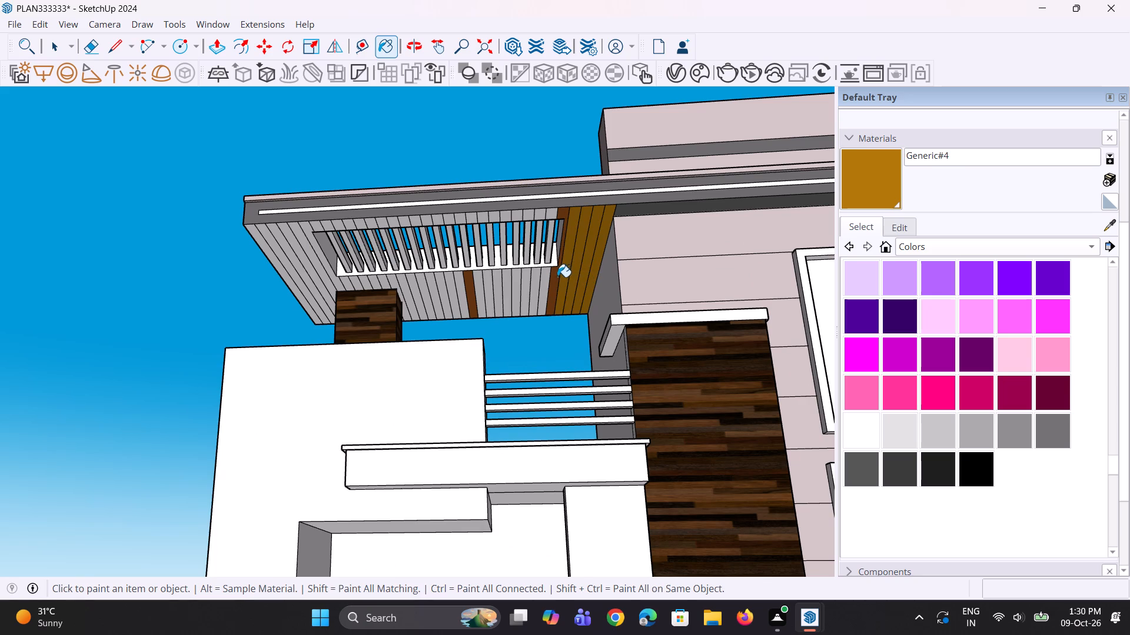
pyautogui.click(556, 278)
# Paint the short soffit strips along the louvre opening's rear edge with Generic#4, from the house side through the leftover brown strip.
pyautogui.click(544, 294)
pyautogui.doubleClick(534, 294)
pyautogui.click(530, 293)
pyautogui.tripleClick(526, 293)
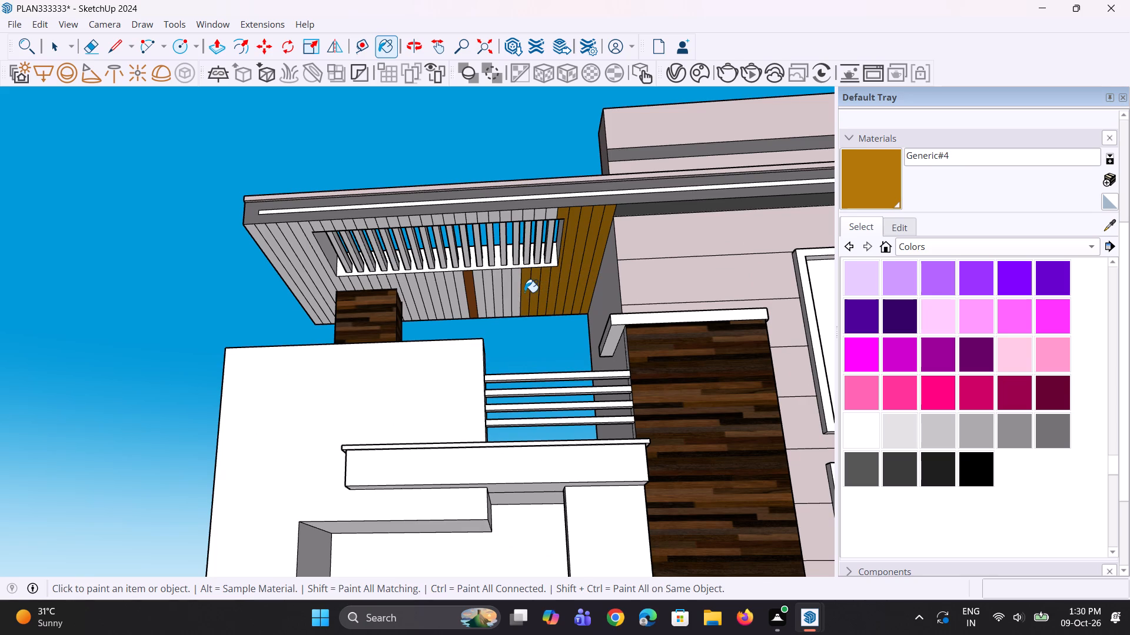
pyautogui.click(517, 290)
pyautogui.doubleClick(510, 289)
pyautogui.doubleClick(501, 289)
pyautogui.click(496, 289)
pyautogui.doubleClick(491, 290)
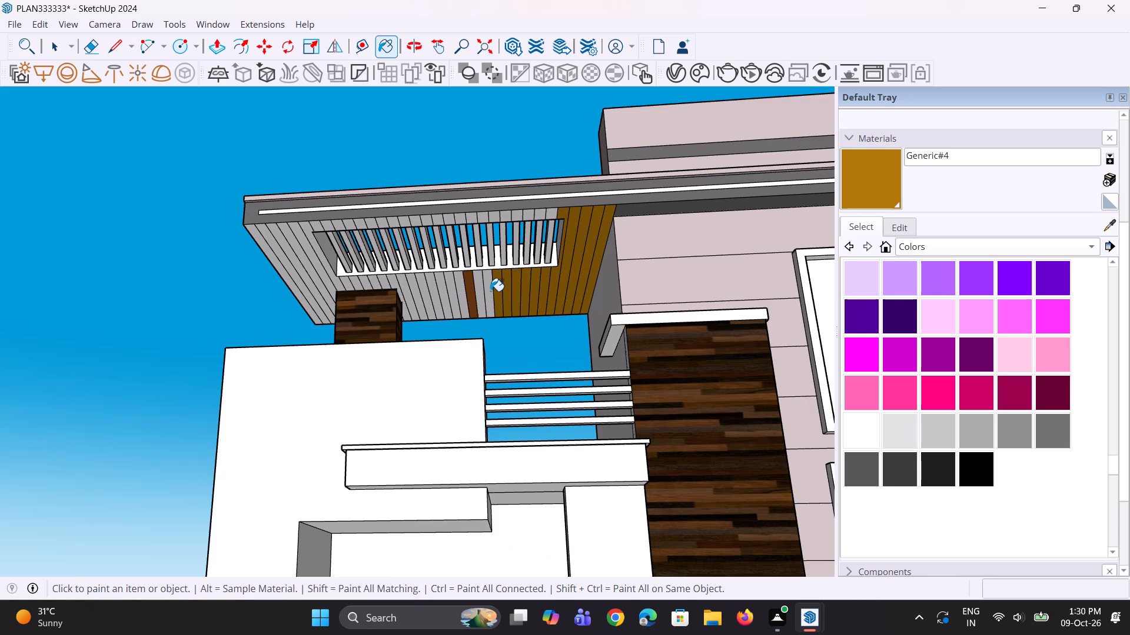
pyautogui.click(481, 294)
pyautogui.click(478, 294)
pyautogui.click(470, 294)
# Paint the following short rear-edge soffit strips, up to the wood-clad column, with Generic#4, including any skipped ones.
pyautogui.doubleClick(463, 295)
pyautogui.click(459, 295)
pyautogui.moveTo(454, 297); pyautogui.dragTo(447, 299)
pyautogui.doubleClick(438, 301)
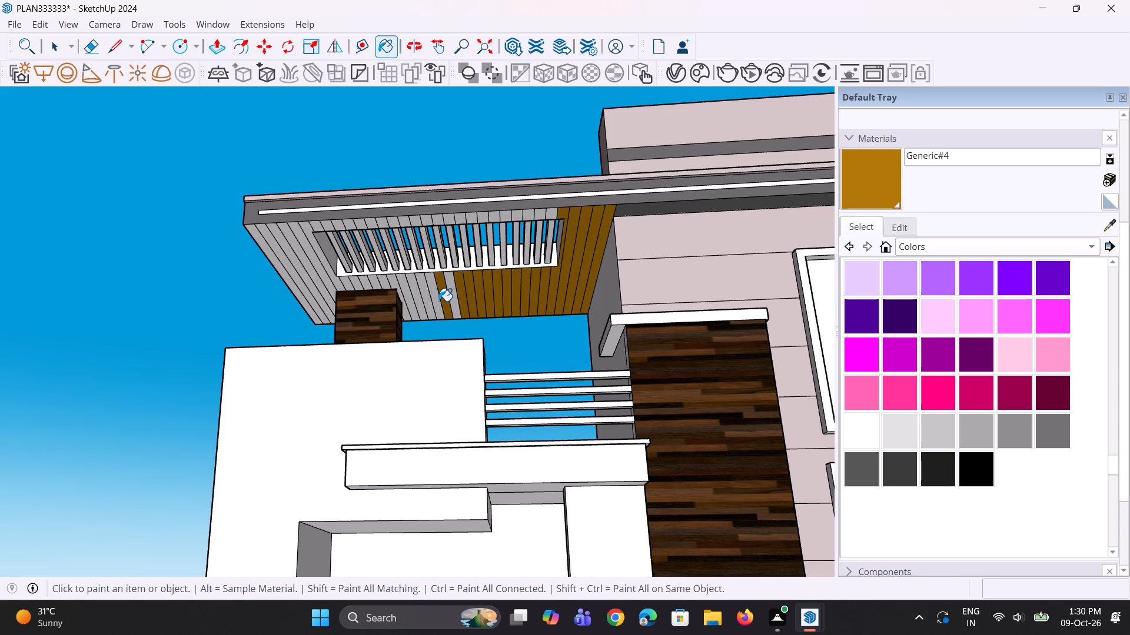
pyautogui.doubleClick(428, 303)
pyautogui.moveTo(420, 306); pyautogui.dragTo(408, 310)
pyautogui.click(397, 310)
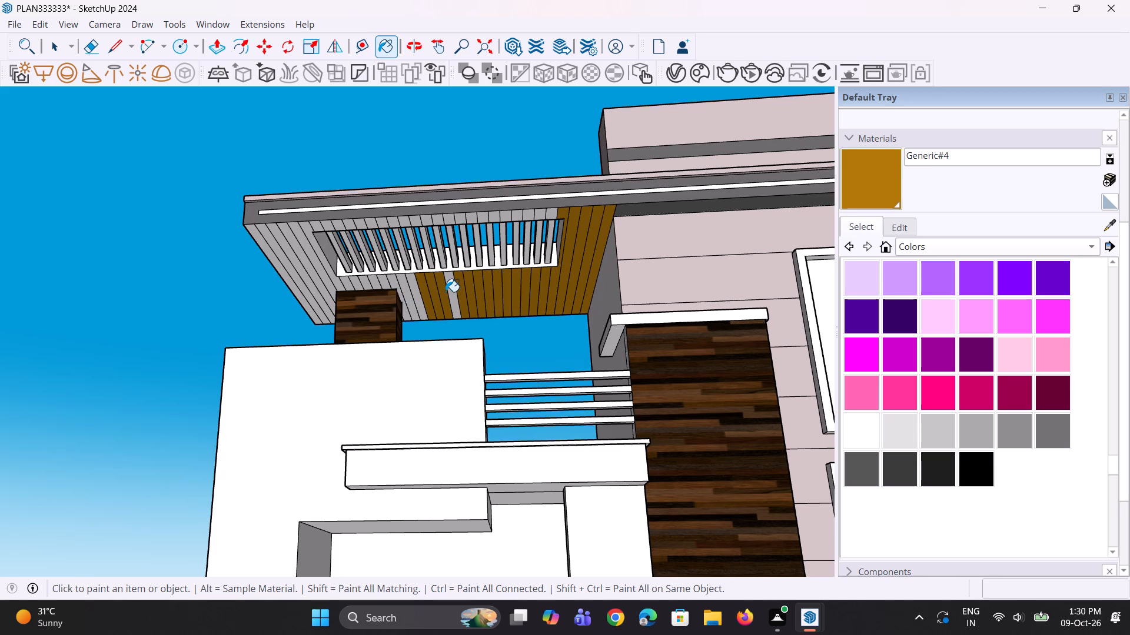
pyautogui.click(446, 292)
pyautogui.click(452, 292)
pyautogui.scroll(5, 426, 323)
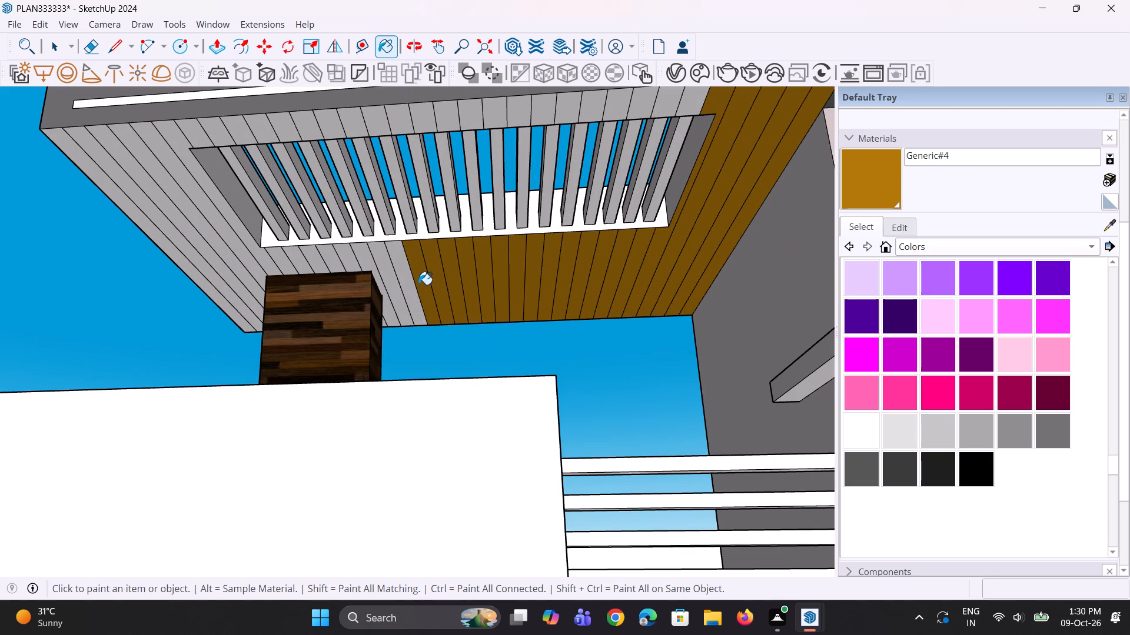
pyautogui.moveTo(418, 285); pyautogui.dragTo(409, 284)
pyautogui.click(384, 279)
pyautogui.moveTo(384, 272); pyautogui.dragTo(380, 266)
pyautogui.click(371, 262)
pyautogui.click(367, 260)
# Paint the long soffit strips at the canopy's outer end, beyond the louvre opening, with Generic#4.
pyautogui.scroll(-5, 506, 295)
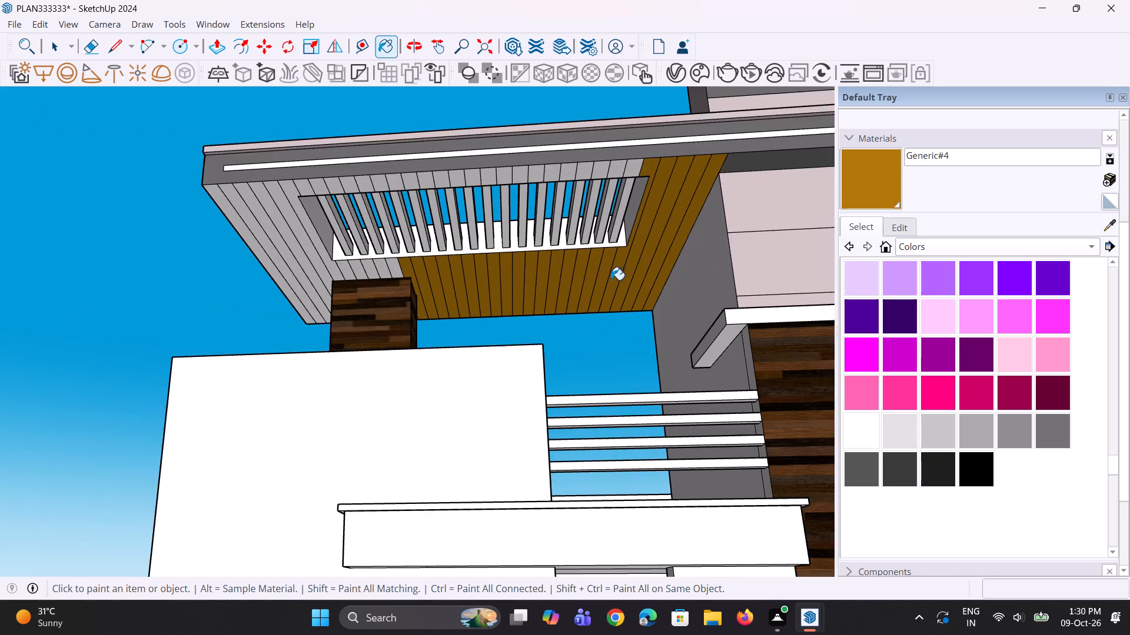
pyautogui.scroll(-2, 611, 280)
pyautogui.scroll(6, 410, 273)
pyautogui.click(385, 282)
pyautogui.click(398, 280)
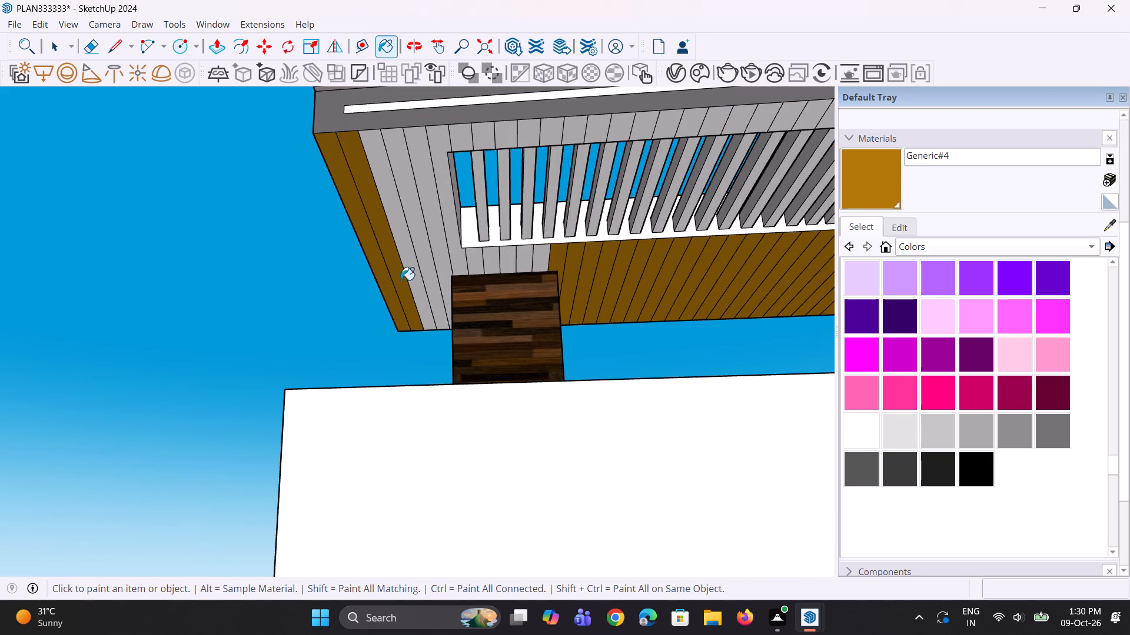
pyautogui.click(415, 273)
pyautogui.click(432, 272)
pyautogui.click(445, 270)
pyautogui.click(457, 269)
# Paint the remaining short soffit strips between the wood-clad column and the louvre opening with Generic#4.
pyautogui.click(474, 268)
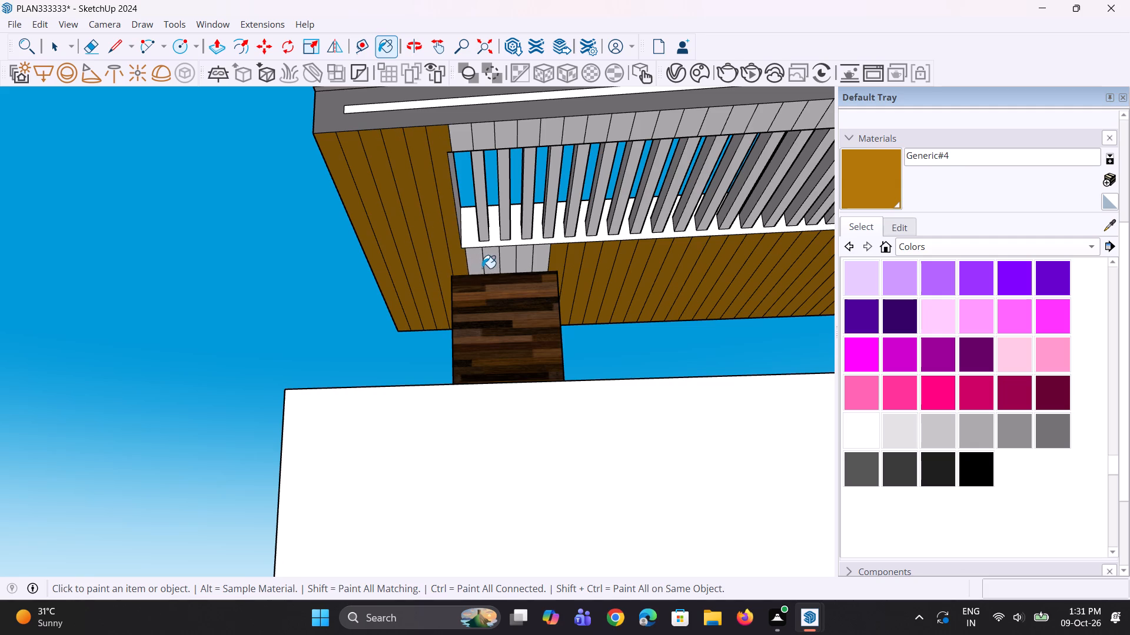
pyautogui.click(488, 268)
pyautogui.click(504, 264)
pyautogui.click(529, 261)
pyautogui.click(536, 263)
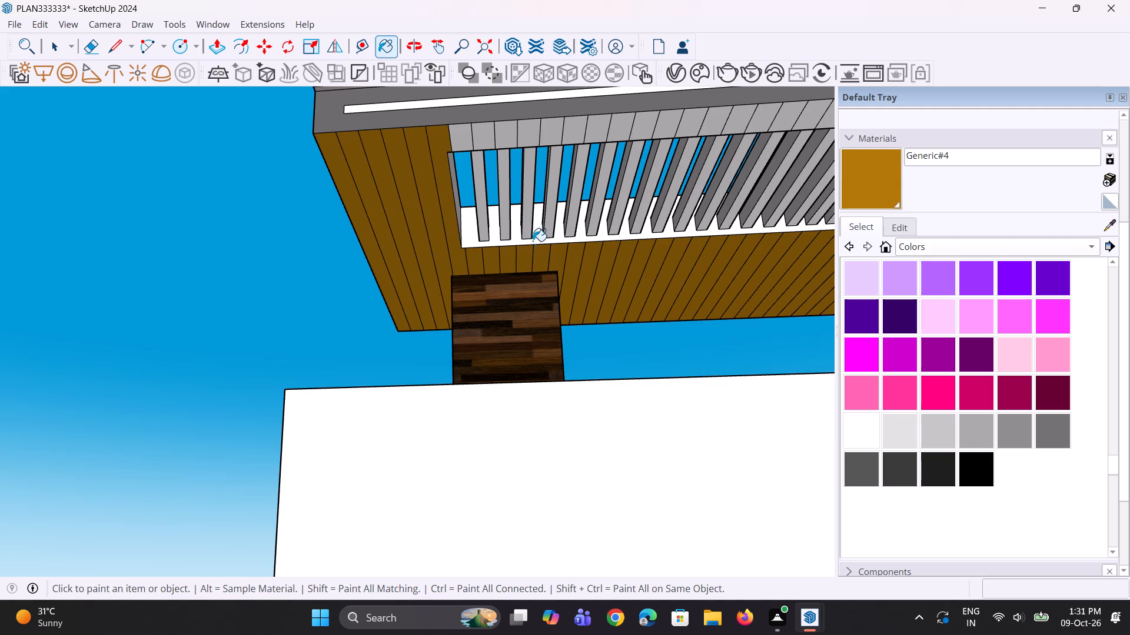
# Paint the first short soffit strips along the louvre opening's front edge, starting at the canopy's outer end, with Generic#4.
pyautogui.click(468, 148)
pyautogui.click(480, 151)
pyautogui.click(497, 148)
pyautogui.moveTo(514, 142); pyautogui.dragTo(523, 142)
pyautogui.moveTo(523, 142); pyautogui.dragTo(527, 143)
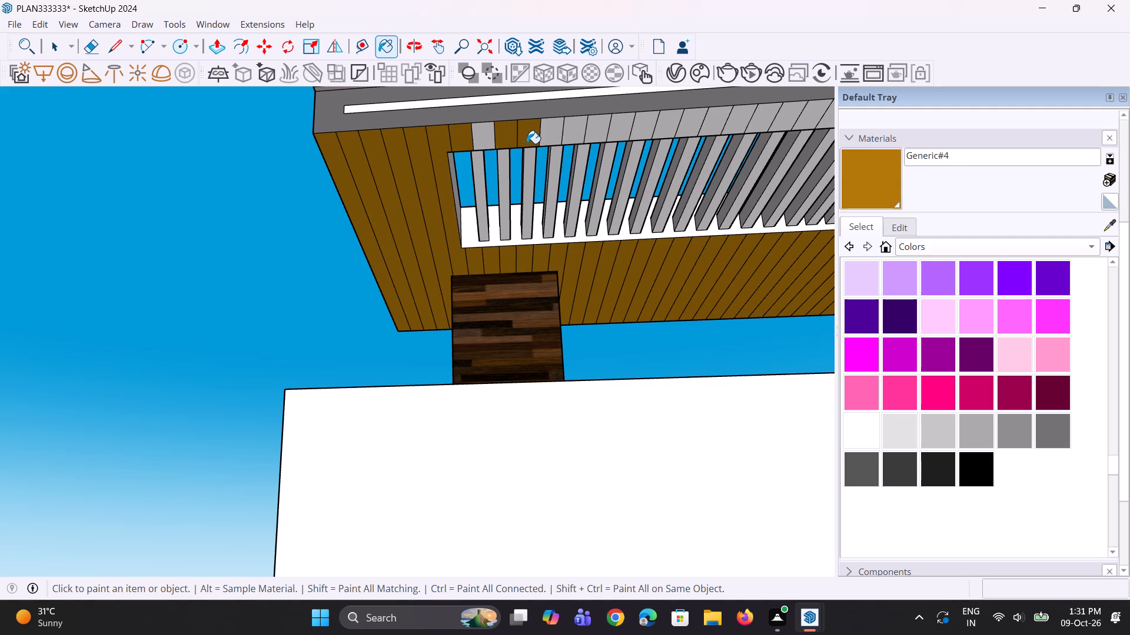
pyautogui.moveTo(527, 143); pyautogui.dragTo(539, 143)
pyautogui.click(549, 142)
pyautogui.click(481, 138)
# Continue painting the front-edge soffit strips with Generic#4 past the middle of the louvre opening.
pyautogui.scroll(-5, 461, 199)
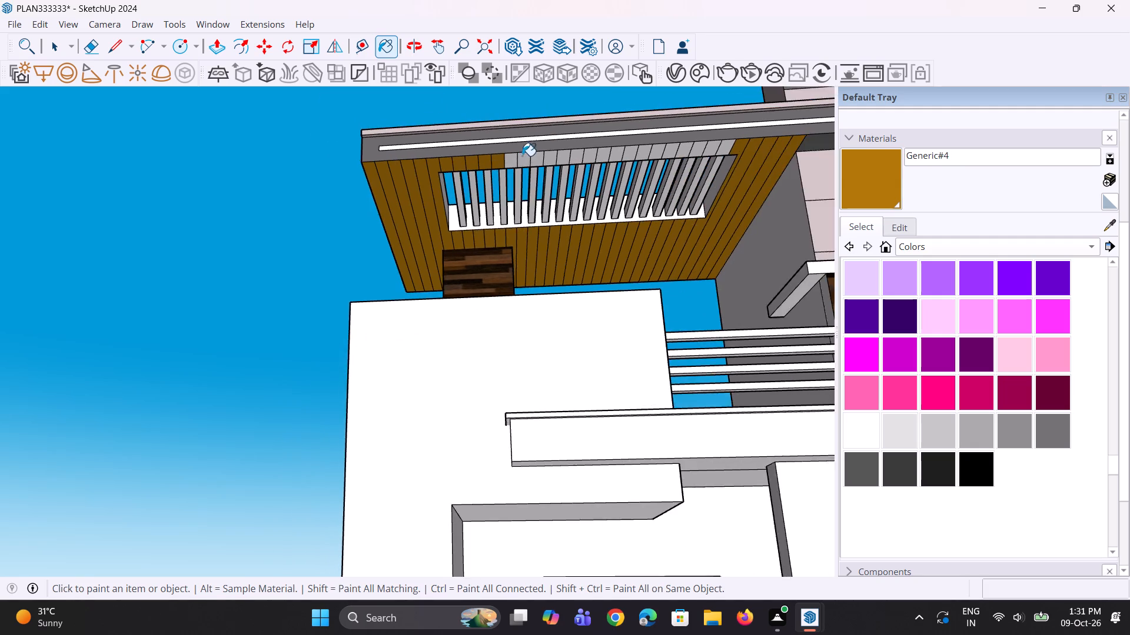
pyautogui.scroll(4, 561, 144)
pyautogui.click(495, 159)
pyautogui.click(505, 161)
pyautogui.click(526, 161)
pyautogui.click(538, 163)
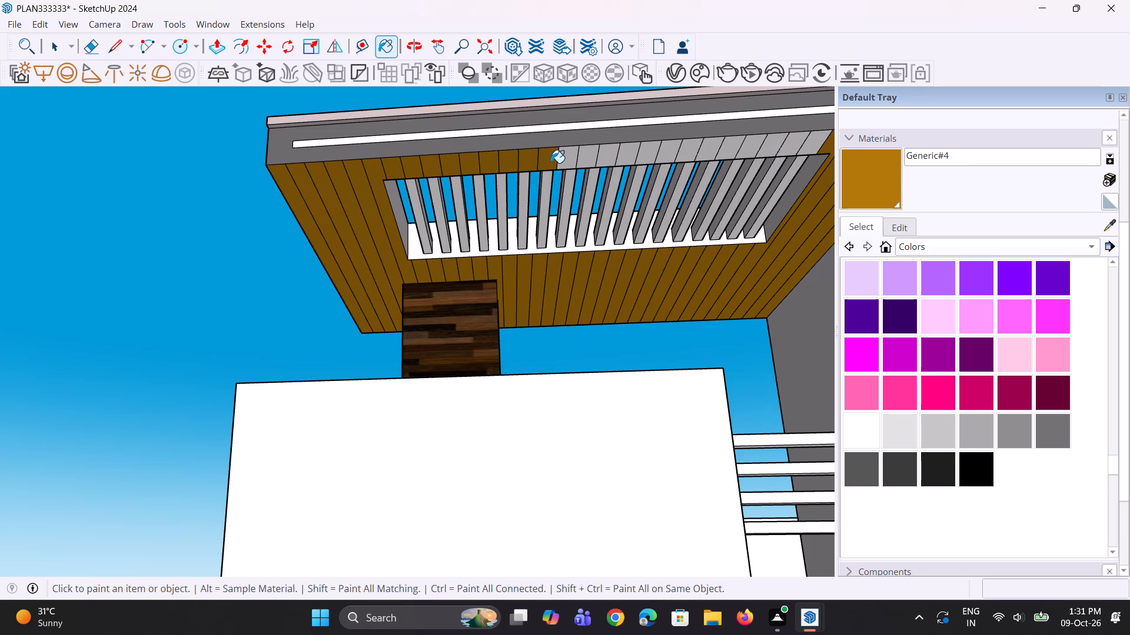
pyautogui.click(551, 163)
pyautogui.click(563, 163)
pyautogui.click(583, 163)
pyautogui.click(597, 163)
pyautogui.click(611, 162)
pyautogui.click(632, 158)
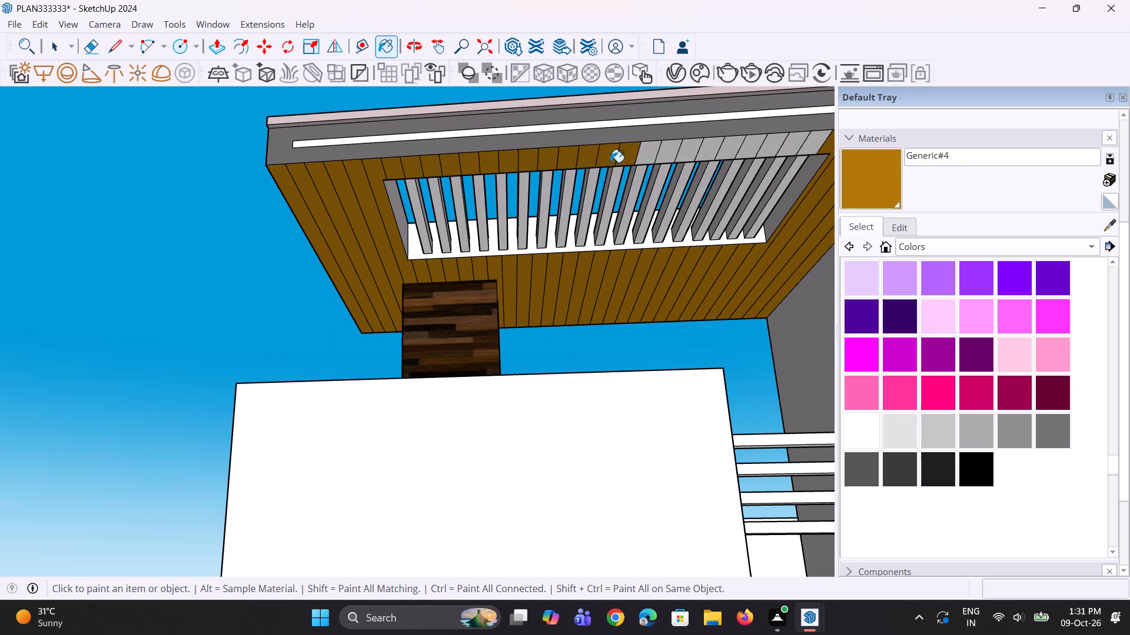
# Paint the remaining front-edge soffit strips with Generic#4, working from the house end back to the painted ones.
pyautogui.scroll(-3, 573, 196)
pyautogui.scroll(4, 785, 157)
pyautogui.click(742, 157)
pyautogui.click(723, 157)
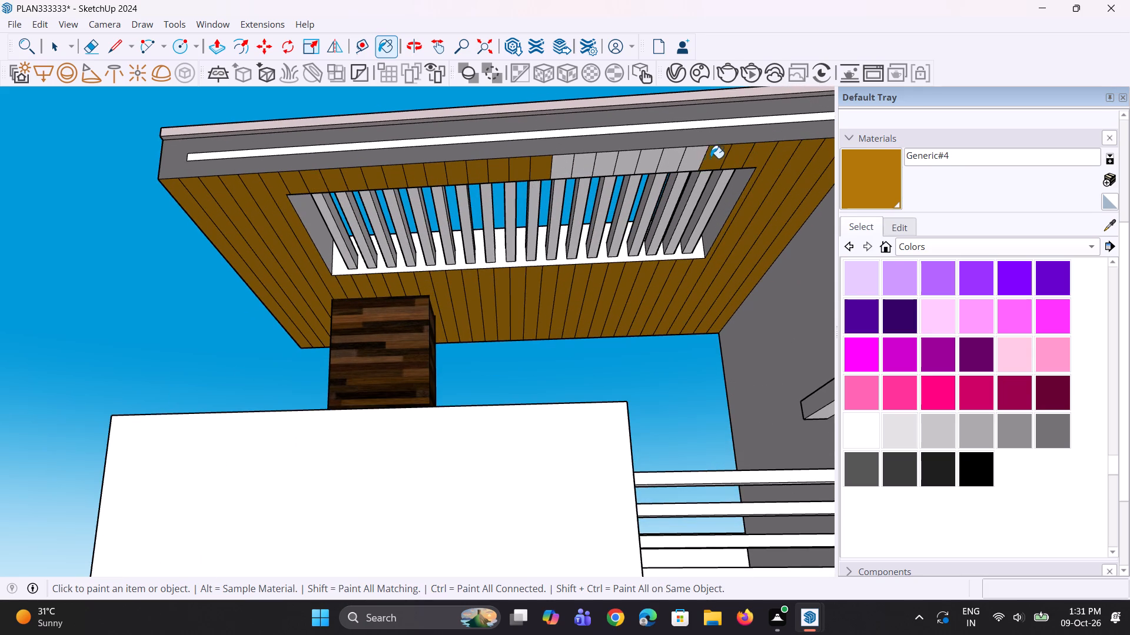
pyautogui.click(704, 161)
pyautogui.click(690, 162)
pyautogui.click(664, 160)
pyautogui.click(644, 165)
pyautogui.click(621, 168)
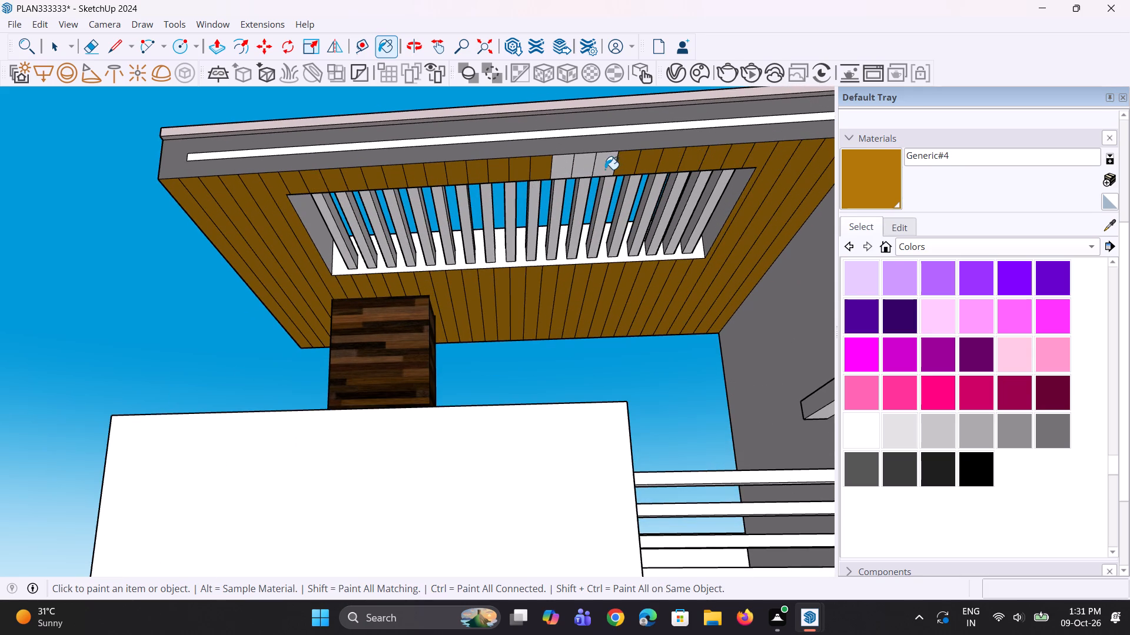
pyautogui.click(605, 169)
pyautogui.click(593, 172)
pyautogui.click(580, 173)
pyautogui.click(567, 173)
# Stop painting and examine the canopy soffit and the whole house facade from the front.
pyautogui.scroll(-5, 564, 174)
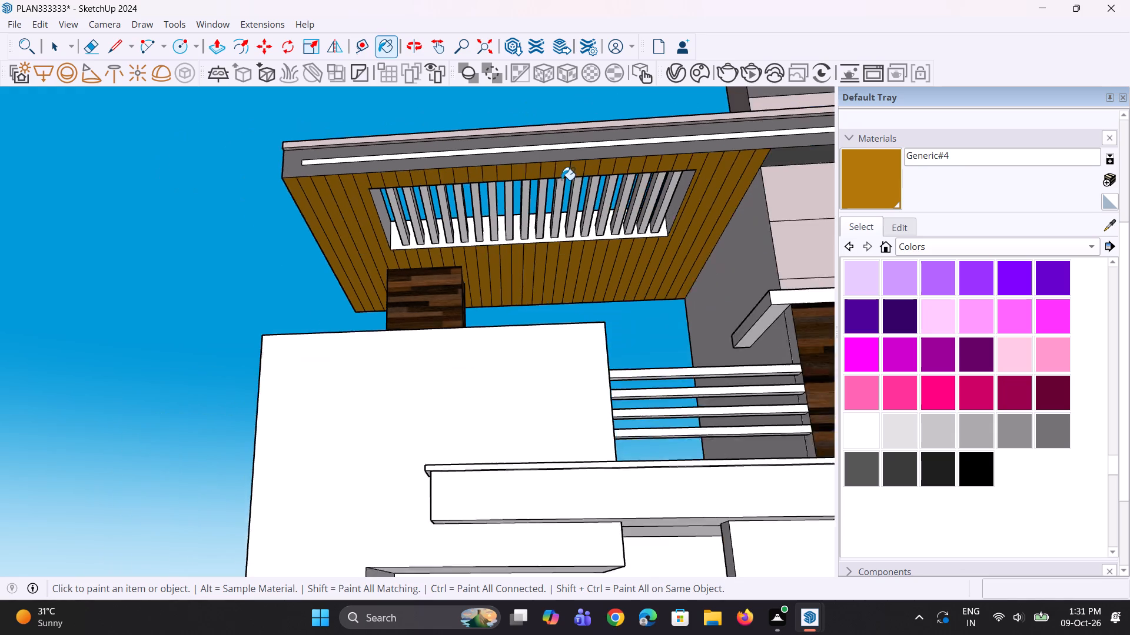
pyautogui.moveTo(564, 196); pyautogui.dragTo(583, 162, button='middle')
pyautogui.scroll(-8, 590, 188)
pyautogui.moveTo(623, 205); pyautogui.dragTo(630, 279, button='middle')
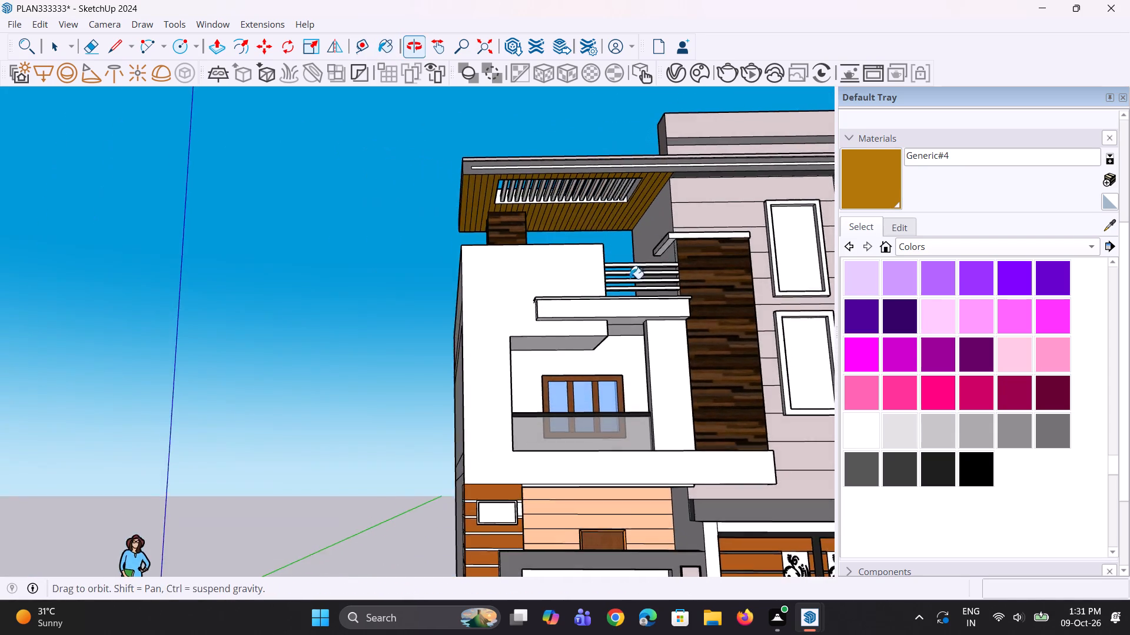
pyautogui.scroll(2, 692, 213)
pyautogui.press('space')
pyautogui.moveTo(590, 189); pyautogui.dragTo(583, 189, button='middle')
pyautogui.scroll(-4, 583, 189)
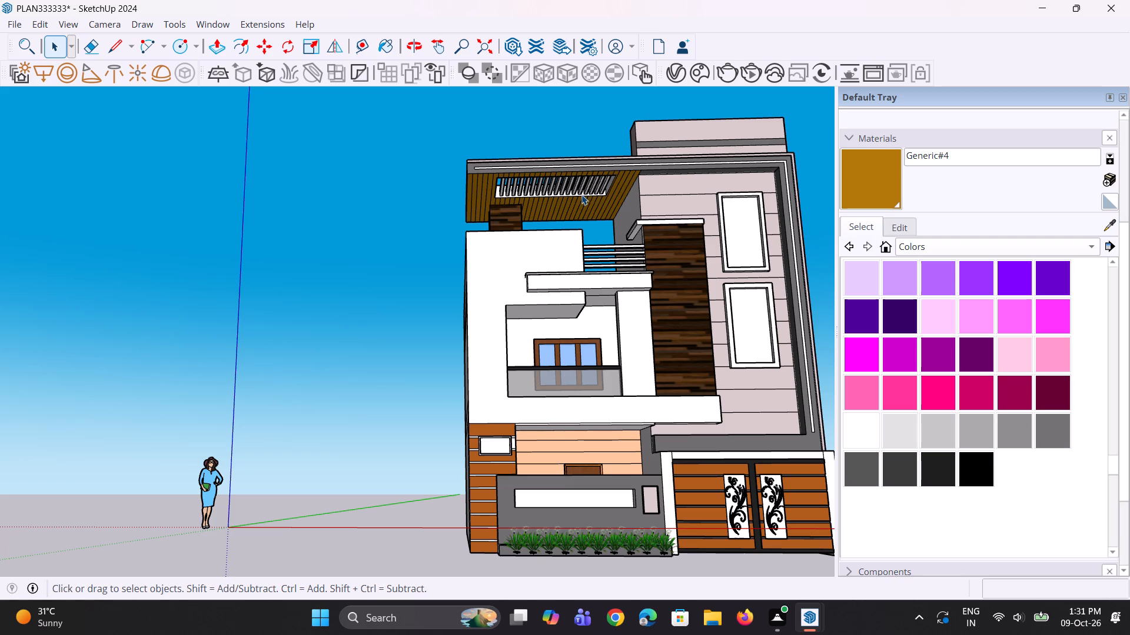
pyautogui.scroll(-3, 643, 213)
pyautogui.moveTo(639, 213); pyautogui.dragTo(590, 296, button='middle')
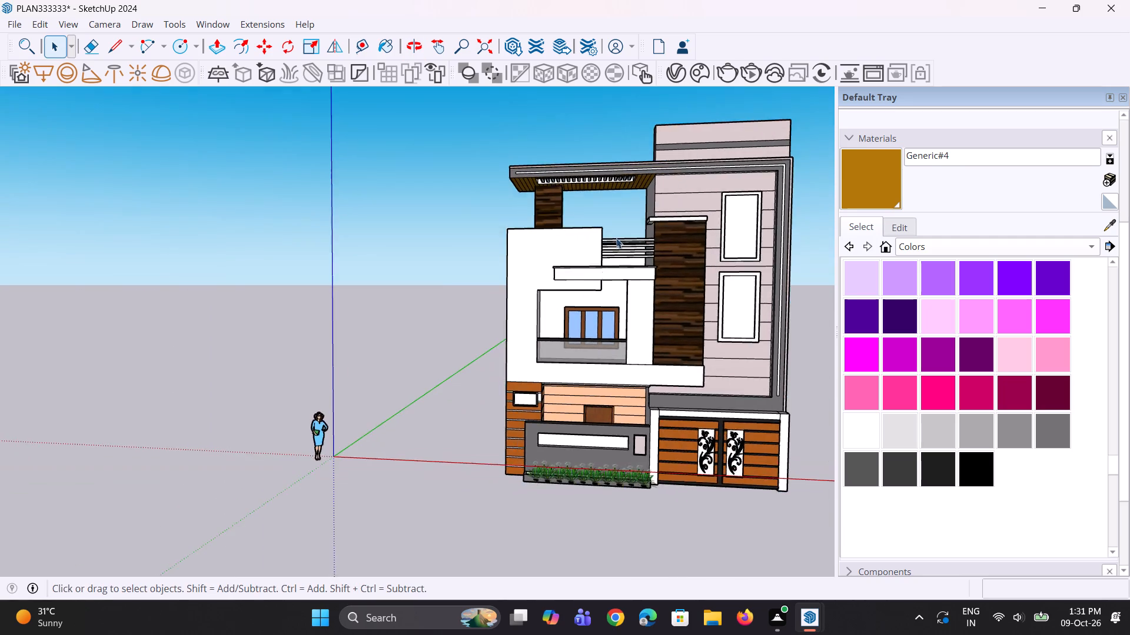
# Choose dark grey Color M07 and paint the underside and side of the louvre slat nearest the house wall.
pyautogui.scroll(3, 617, 238)
pyautogui.click(935, 467)
pyautogui.moveTo(559, 291); pyautogui.dragTo(584, 190, button='middle')
pyautogui.scroll(3, 541, 179)
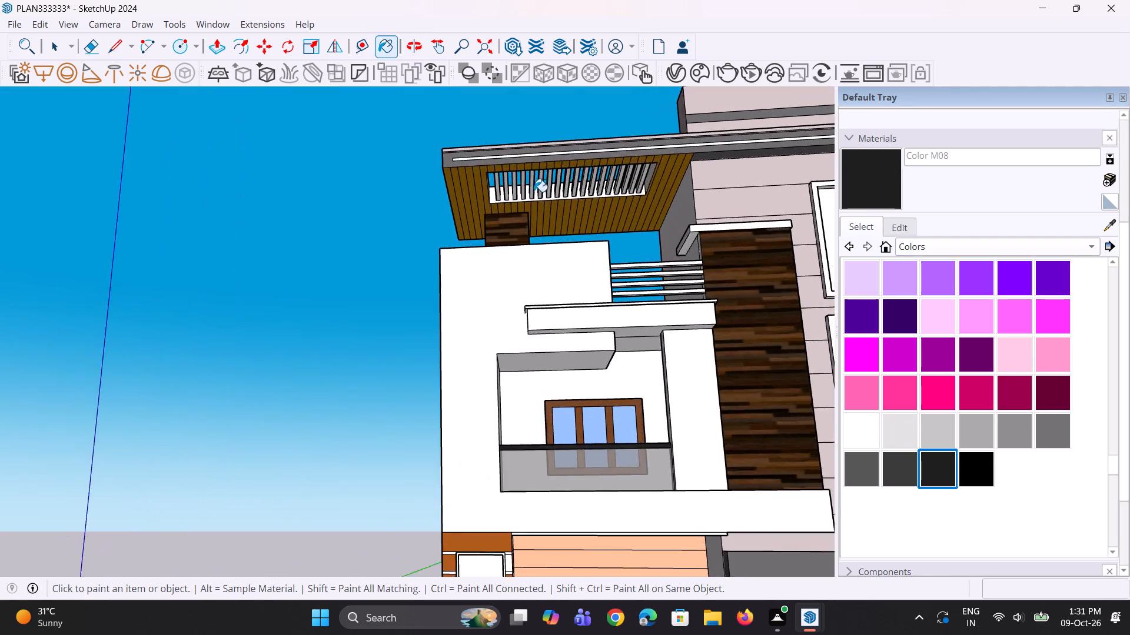
pyautogui.scroll(4, 534, 192)
pyautogui.click(885, 474)
pyautogui.moveTo(905, 479); pyautogui.dragTo(850, 317, button='middle')
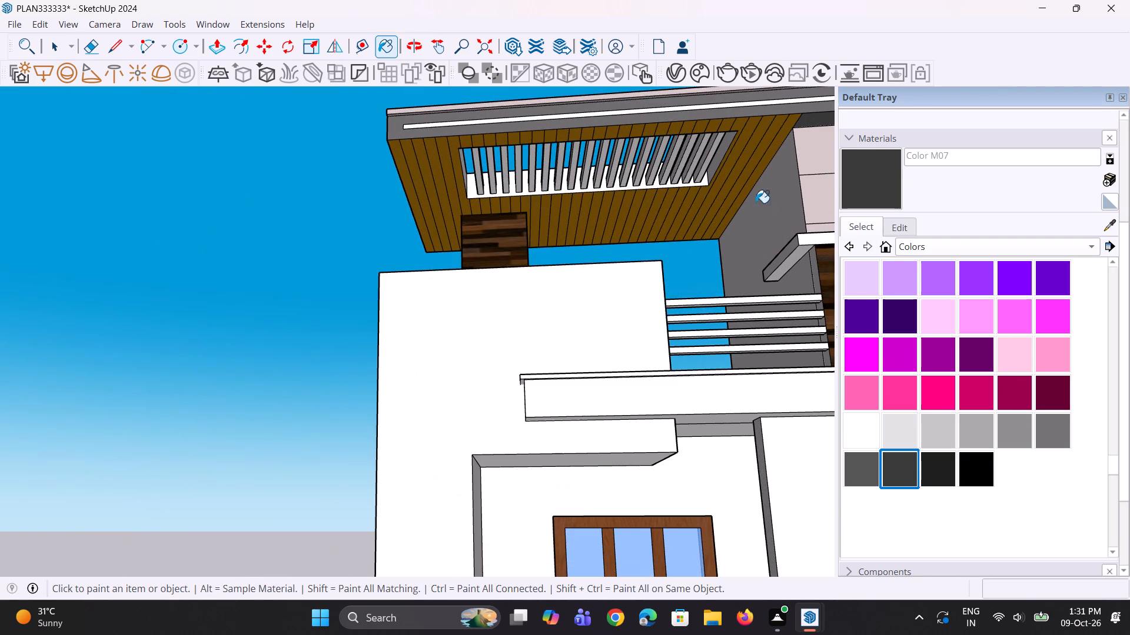
pyautogui.scroll(5, 755, 196)
pyautogui.click(704, 137)
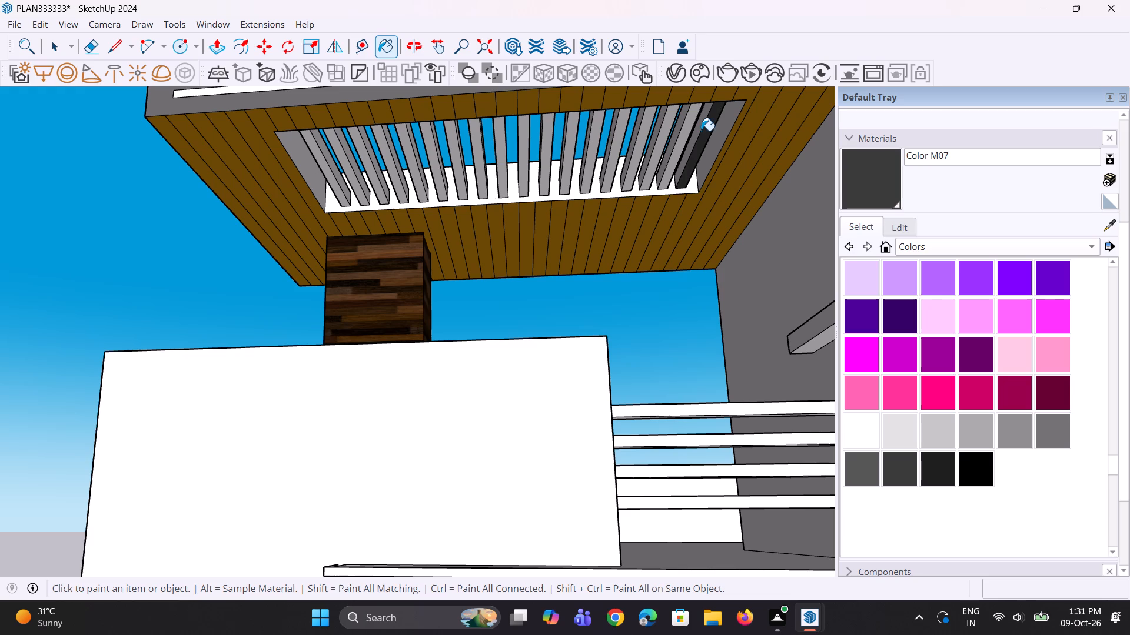
pyautogui.click(701, 131)
pyautogui.scroll(9, 687, 143)
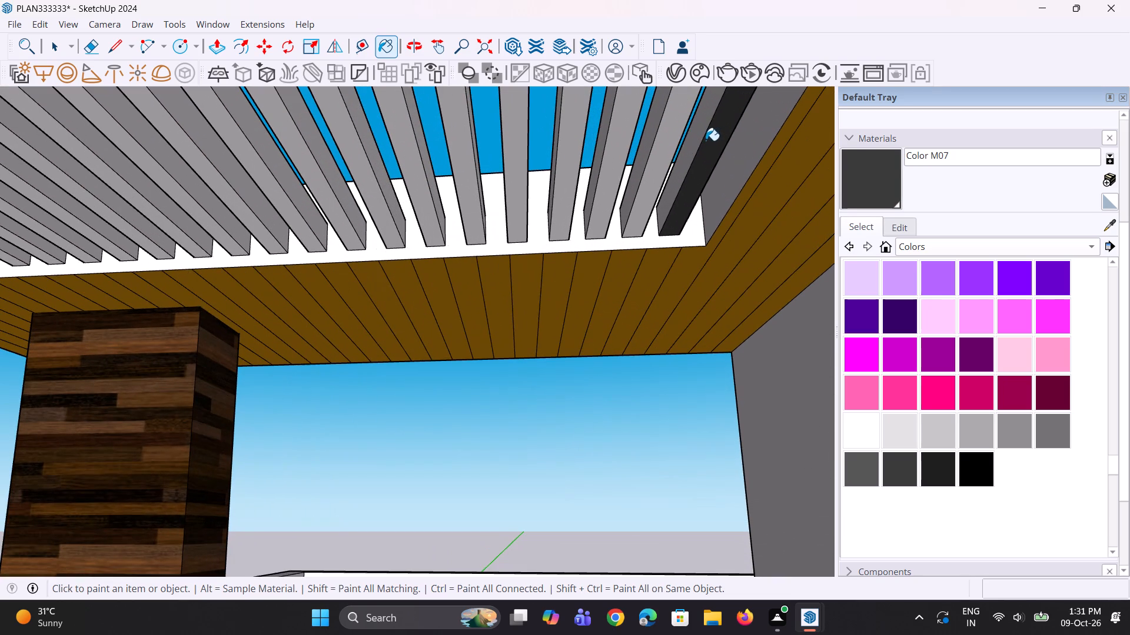
pyautogui.click(702, 133)
# Paint the undersides and sides of the next six louvre slats with Color M07, working outward from the house wall.
pyautogui.click(657, 165)
pyautogui.click(647, 152)
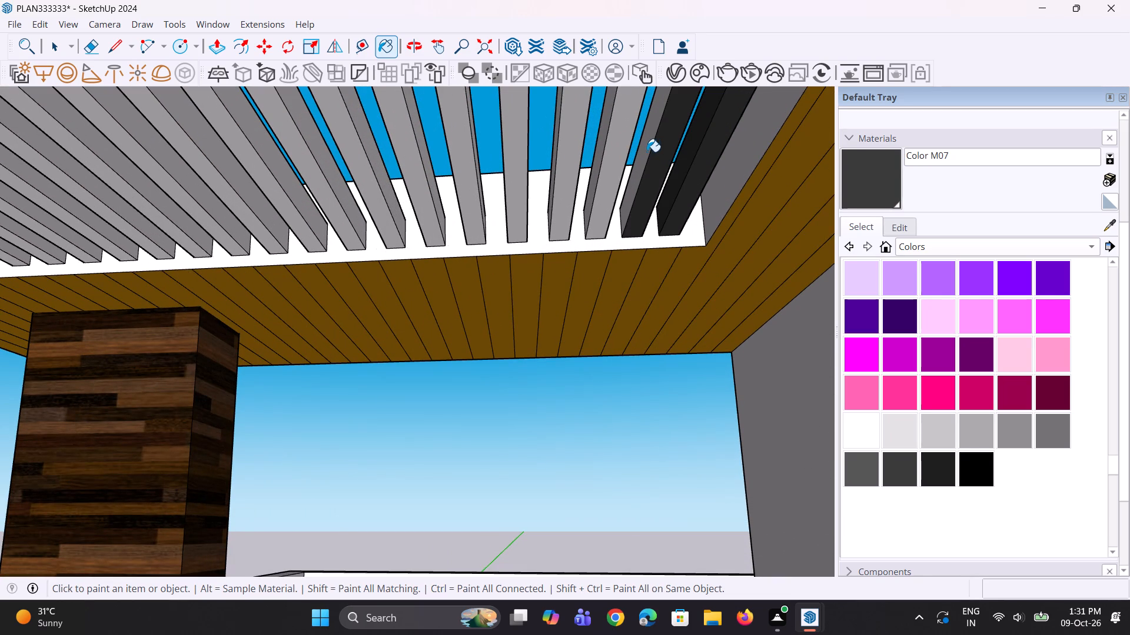
pyautogui.click(614, 161)
pyautogui.click(599, 152)
pyautogui.click(567, 161)
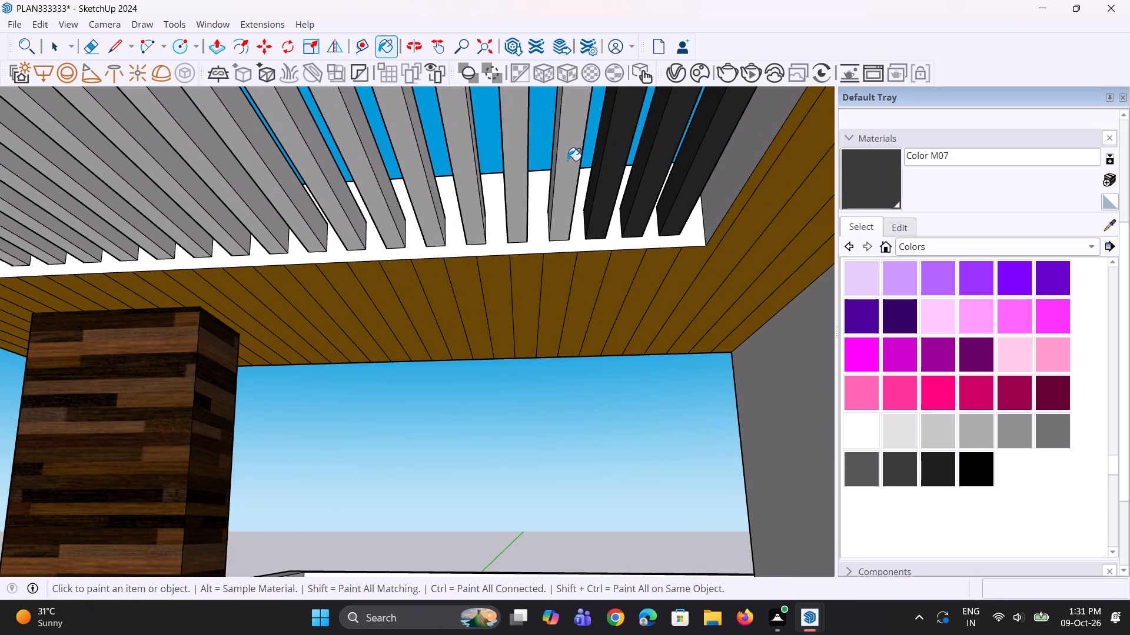
pyautogui.click(553, 156)
pyautogui.moveTo(536, 185); pyautogui.dragTo(596, 193, button='middle')
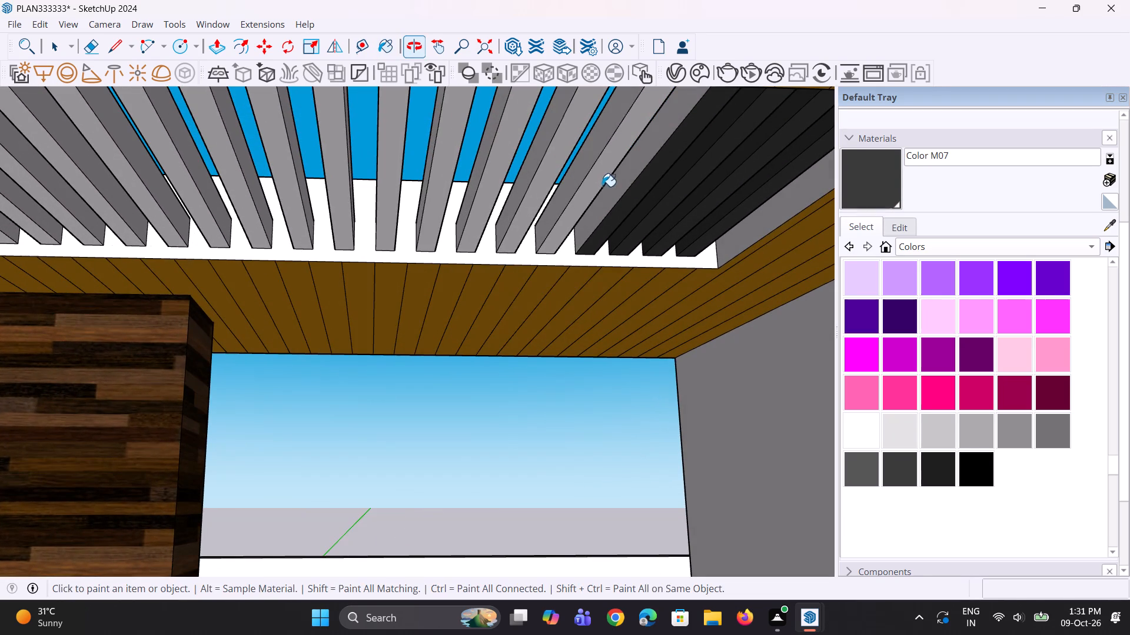
pyautogui.click(620, 185)
pyautogui.click(599, 180)
pyautogui.click(590, 166)
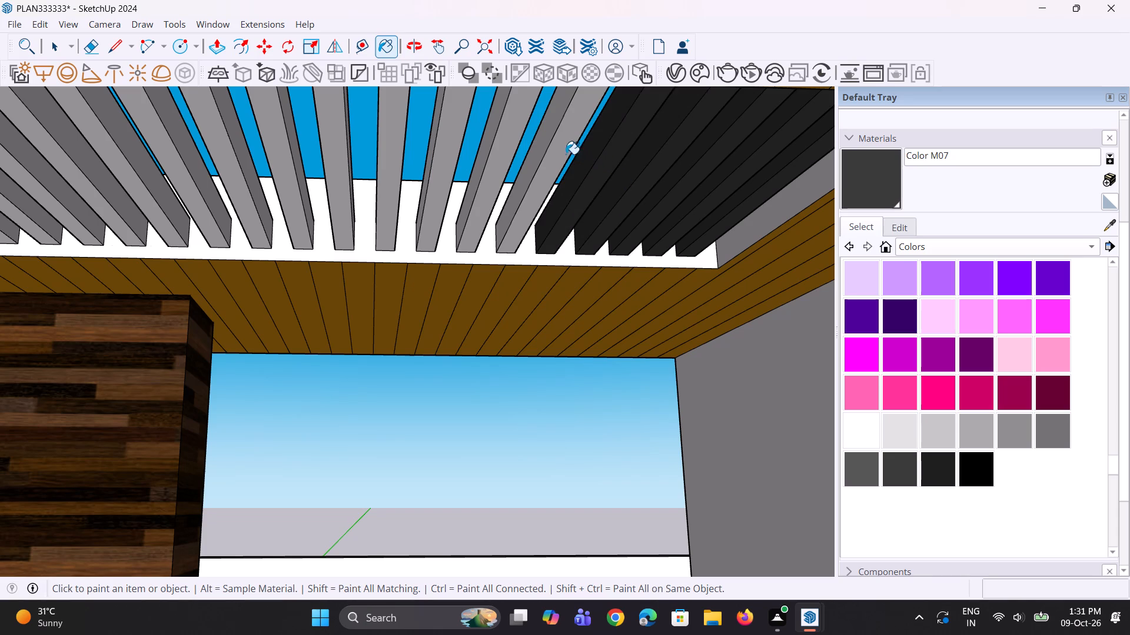
pyautogui.click(562, 152)
pyautogui.click(543, 148)
pyautogui.click(513, 149)
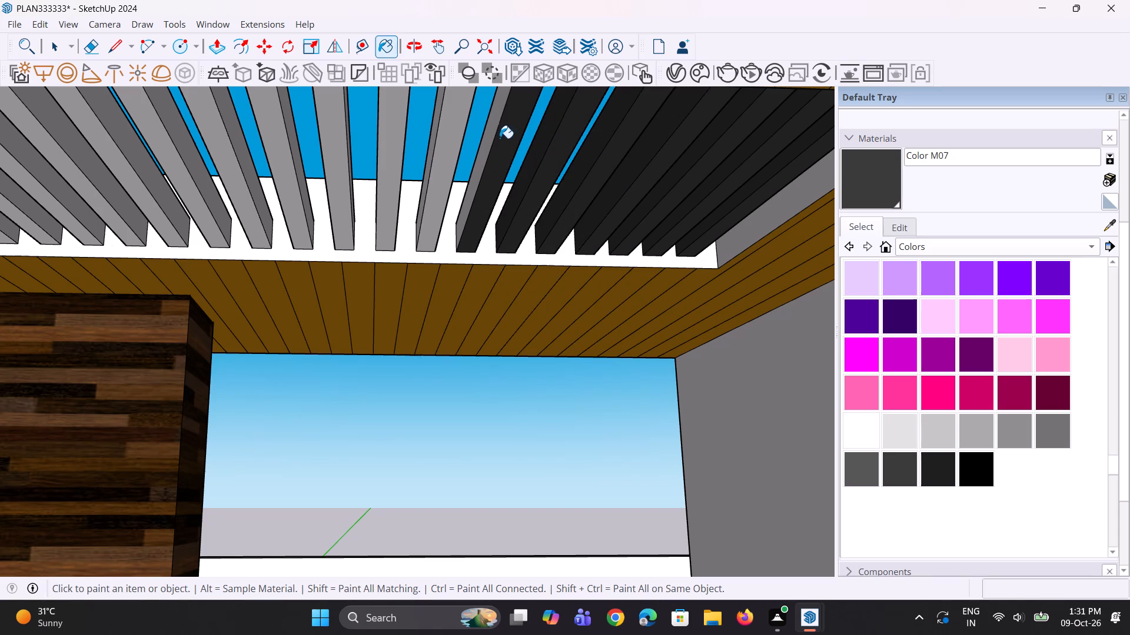
pyautogui.click(493, 132)
# Paint the undersides and sides of four more louvre slats past the middle of the opening with Color M07.
pyautogui.scroll(-5, 595, 210)
pyautogui.moveTo(526, 208); pyautogui.dragTo(536, 208, button='middle')
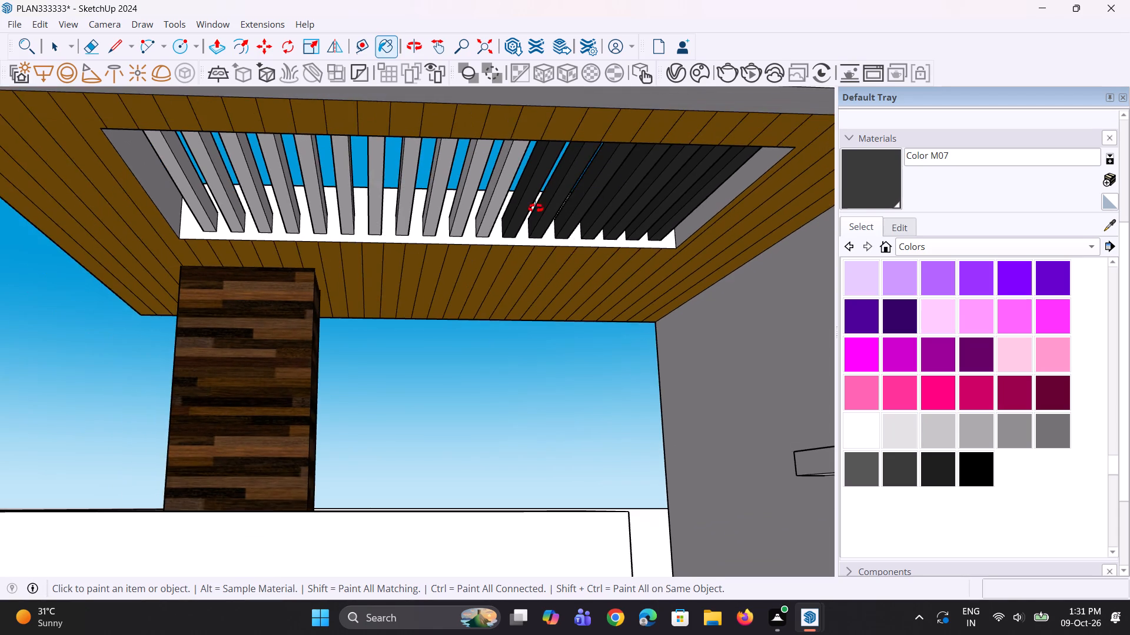
pyautogui.moveTo(536, 208); pyautogui.dragTo(563, 177, button='middle')
pyautogui.scroll(3, 520, 185)
pyautogui.click(519, 179)
pyautogui.click(508, 161)
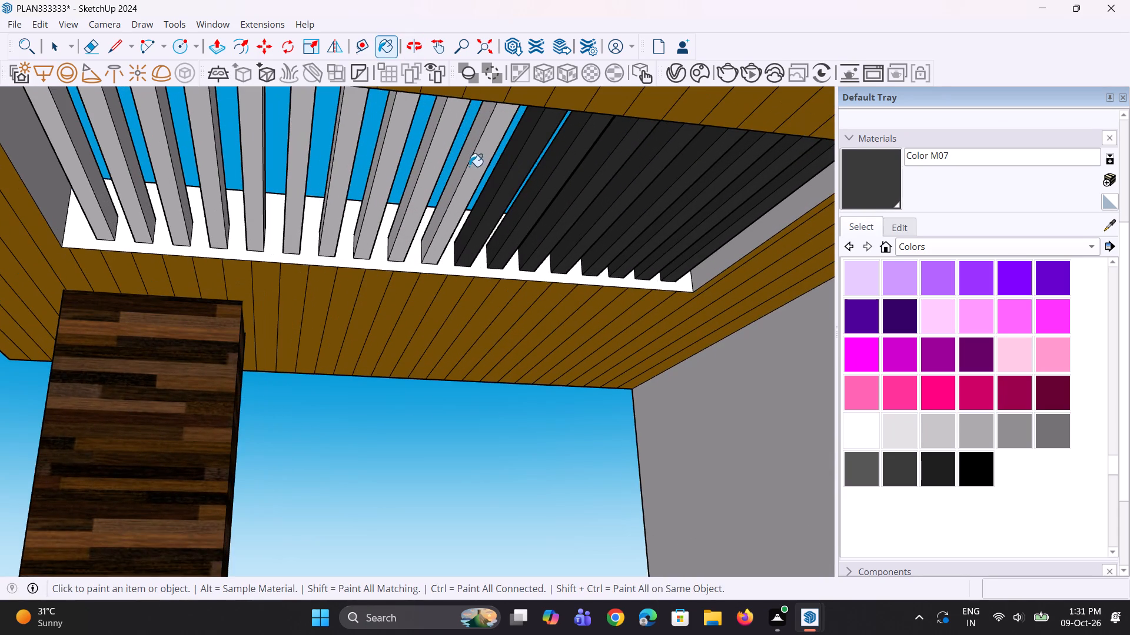
pyautogui.click(474, 172)
pyautogui.click(466, 165)
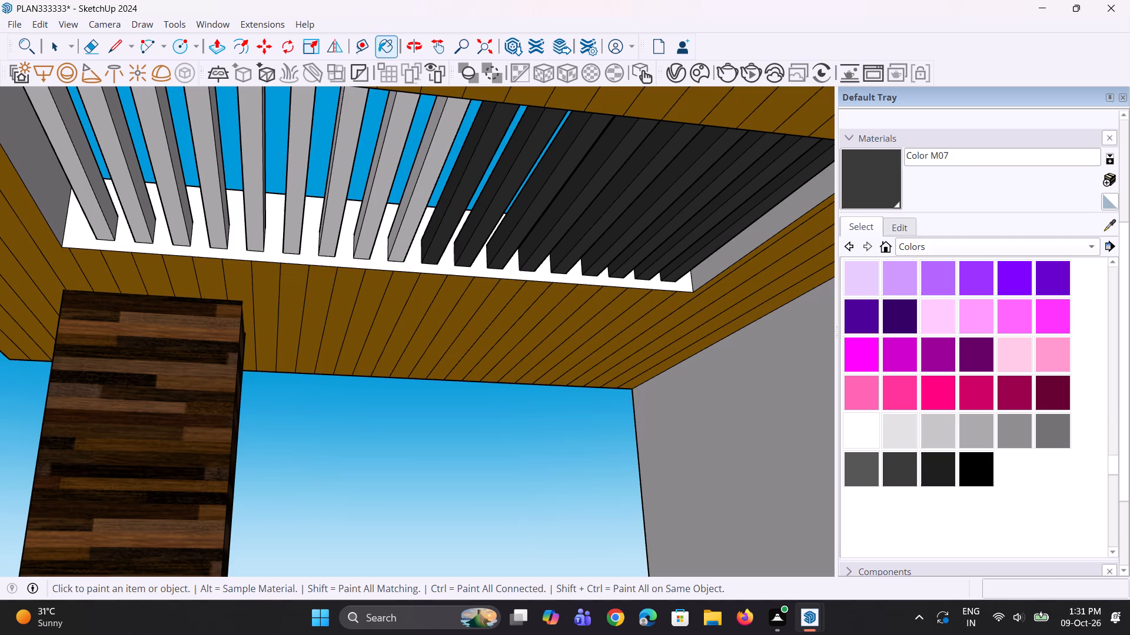
pyautogui.scroll(-4, 745, 279)
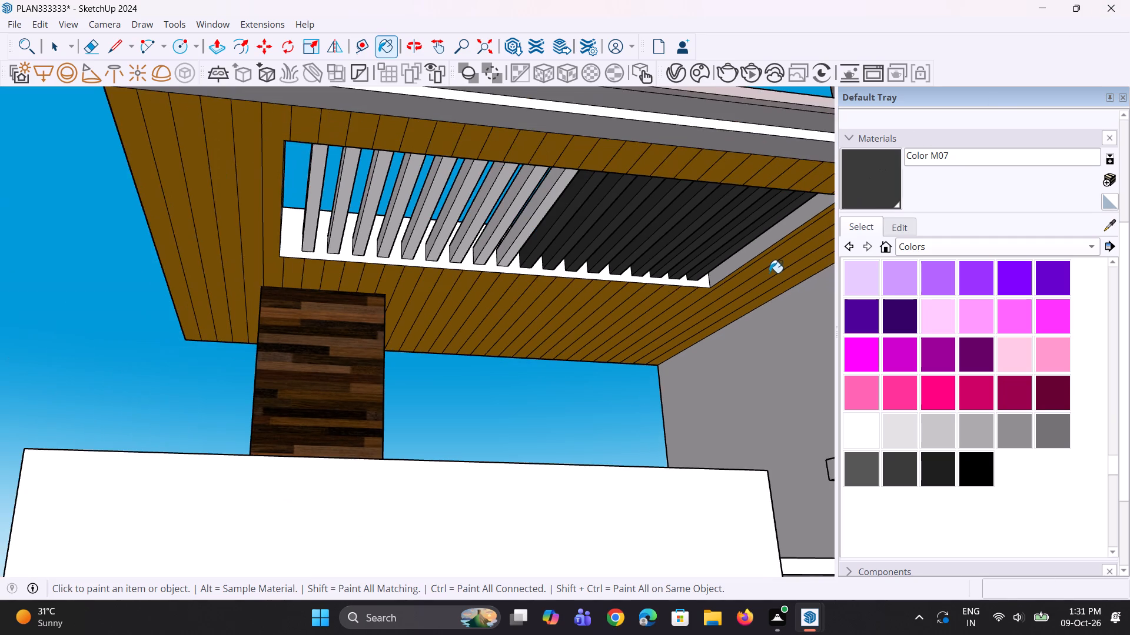
pyautogui.scroll(3, 556, 267)
pyautogui.click(508, 233)
pyautogui.click(502, 210)
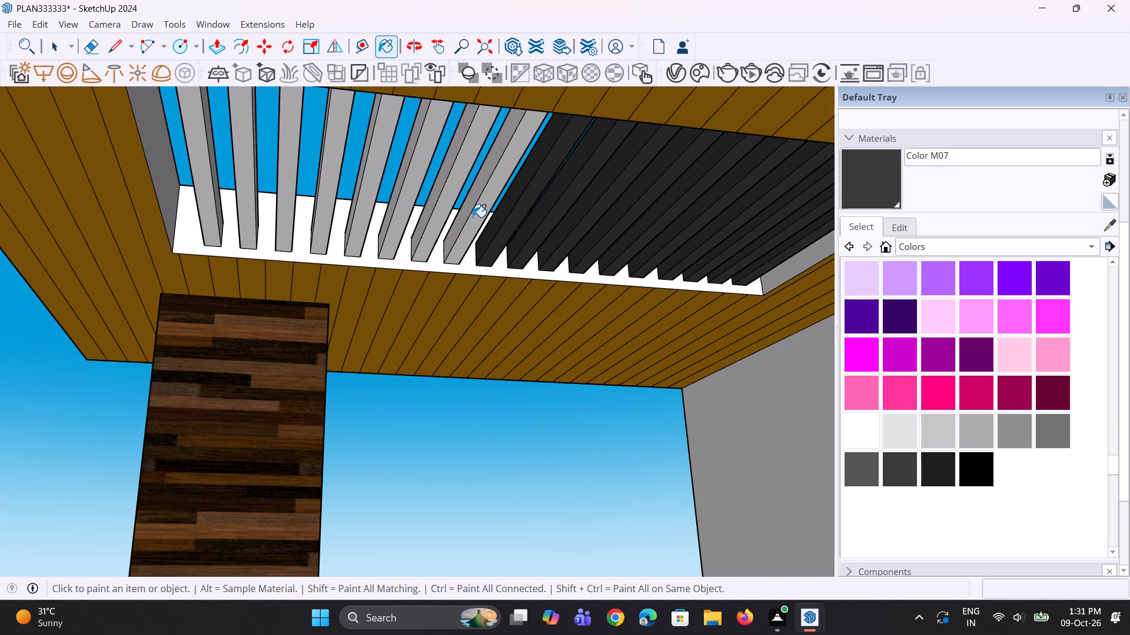
pyautogui.click(473, 217)
pyautogui.click(471, 204)
# Paint the undersides and sides of the following three slats with Color M07, continuing toward the canopy's outer end.
pyautogui.scroll(-5, 522, 200)
pyautogui.scroll(3, 455, 216)
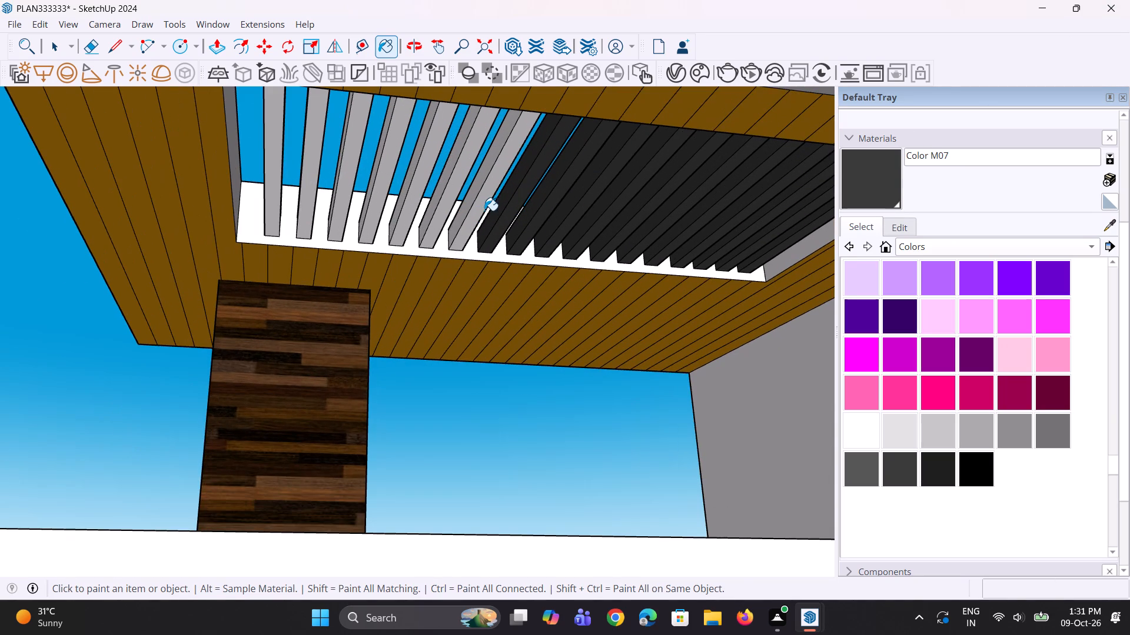
pyautogui.click(484, 210)
pyautogui.click(471, 188)
pyautogui.click(451, 193)
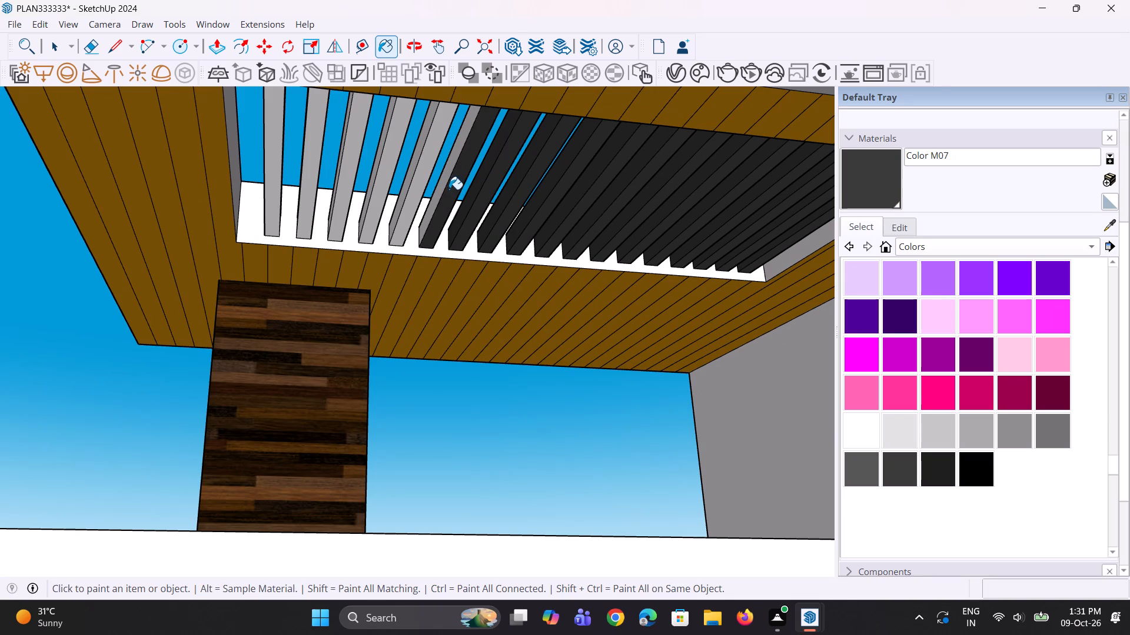
pyautogui.click(448, 186)
pyautogui.click(448, 179)
pyautogui.click(421, 179)
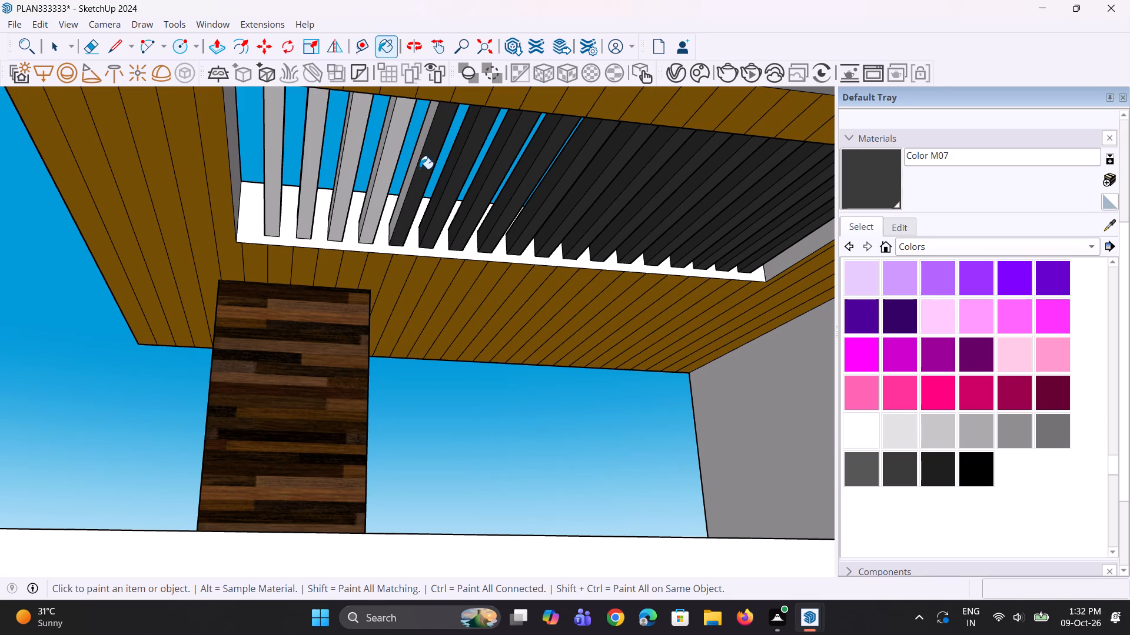
pyautogui.click(418, 156)
# Paint two more slats' undersides and sides above the wood-clad column with Color M07.
pyautogui.scroll(-4, 524, 160)
pyautogui.scroll(4, 392, 163)
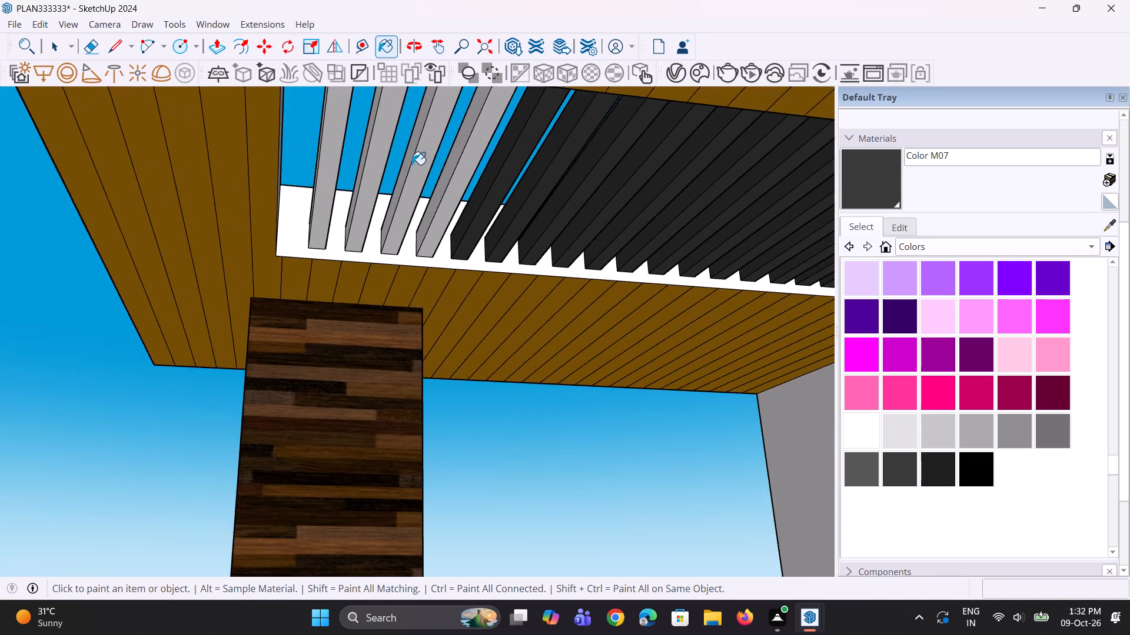
pyautogui.scroll(2, 412, 165)
pyautogui.click(470, 190)
pyautogui.click(458, 176)
pyautogui.click(406, 186)
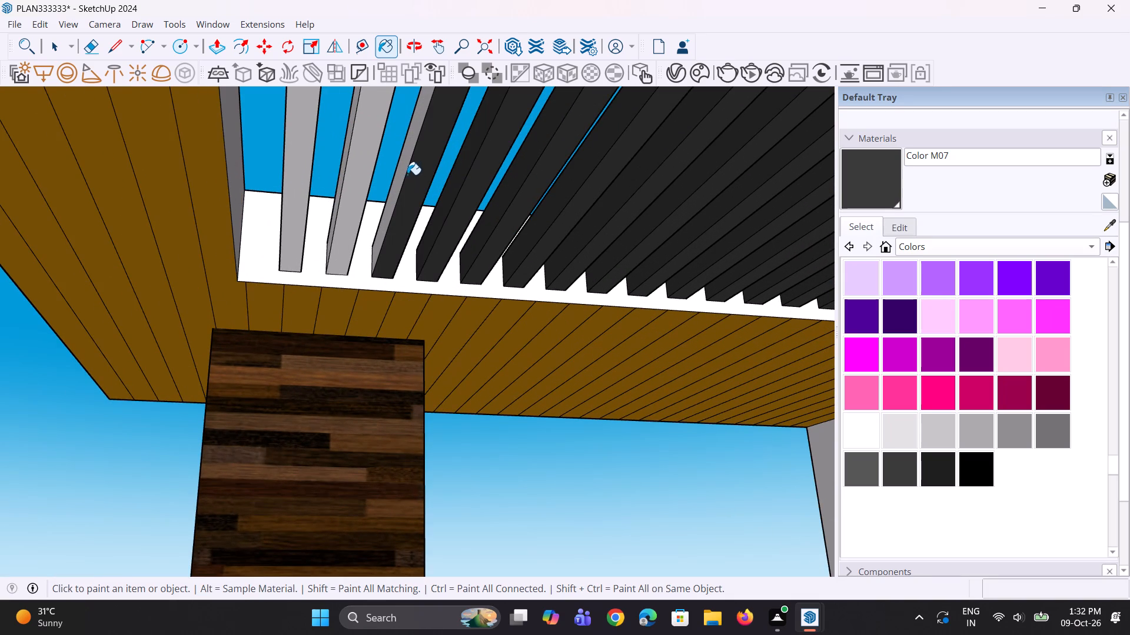
pyautogui.click(408, 169)
pyautogui.click(410, 161)
pyautogui.scroll(-3, 456, 182)
pyautogui.scroll(2, 399, 192)
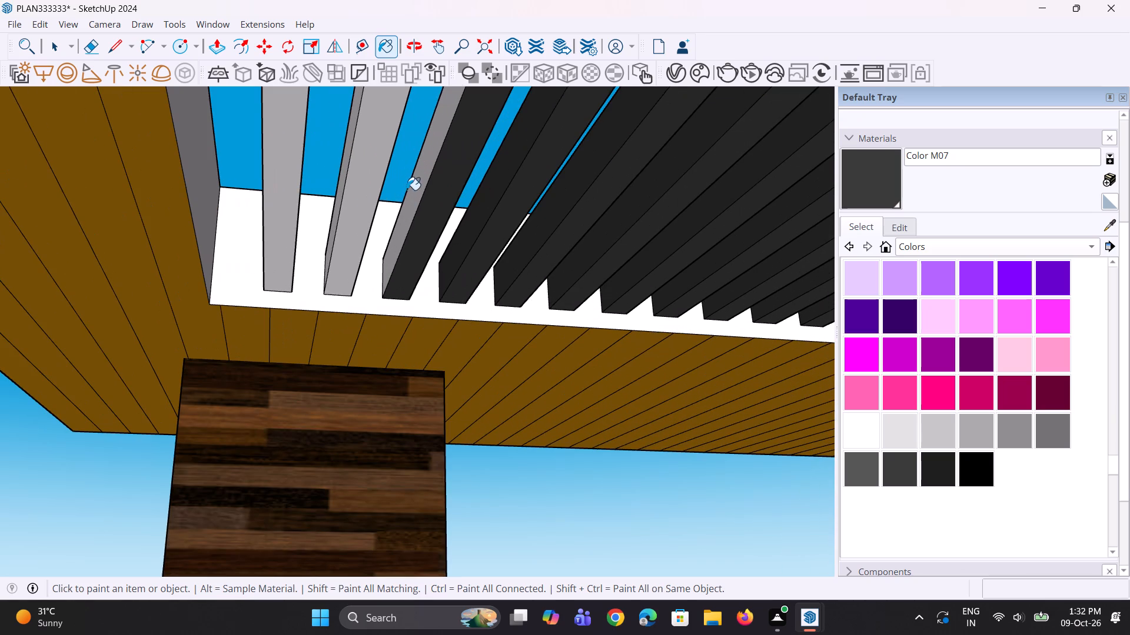
pyautogui.click(416, 190)
# Paint the undersides and sides of the last two louvre slats at the canopy's outer end with Color M07.
pyautogui.click(374, 182)
pyautogui.scroll(-4, 496, 218)
pyautogui.scroll(2, 408, 193)
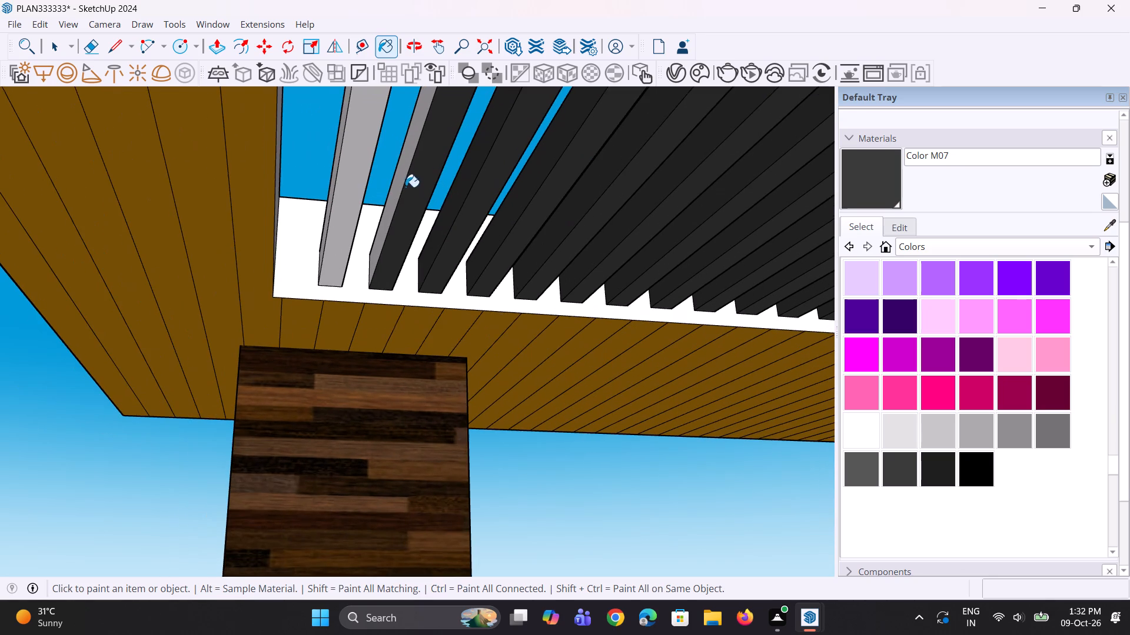
pyautogui.click(399, 173)
pyautogui.scroll(-5, 457, 208)
pyautogui.scroll(3, 395, 205)
pyautogui.click(400, 202)
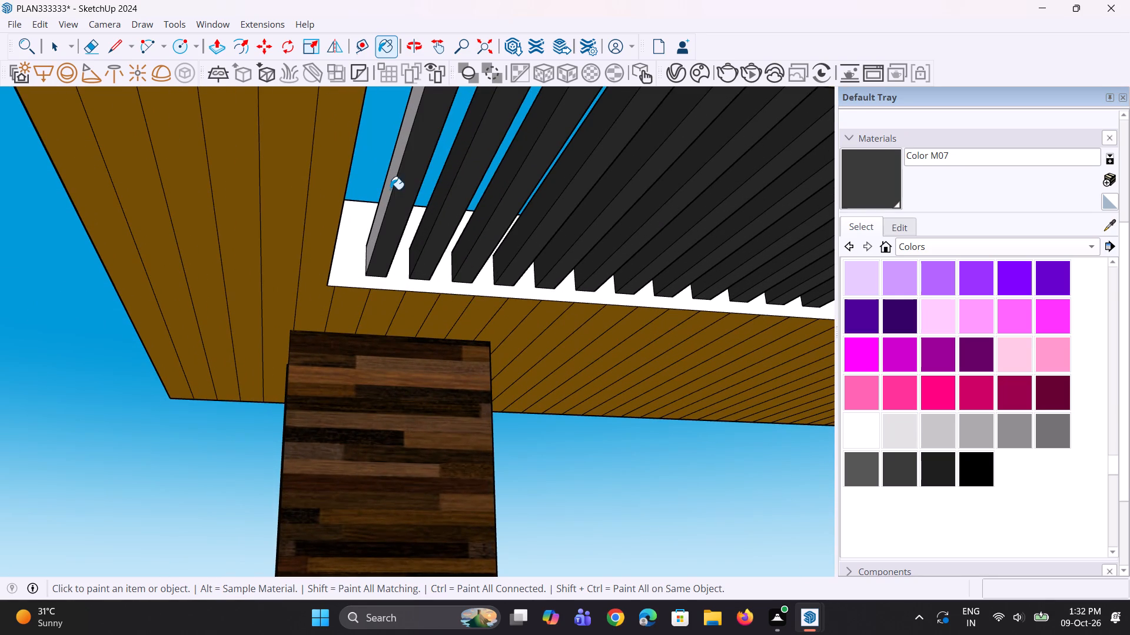
pyautogui.click(389, 184)
# From above the canopy, paint the tops and exposed sides of the first slats at the outer end with Color M07, up to the fourth slat's top.
pyautogui.scroll(-5, 404, 190)
pyautogui.moveTo(412, 209); pyautogui.dragTo(437, 269, button='middle')
pyautogui.scroll(-3, 511, 232)
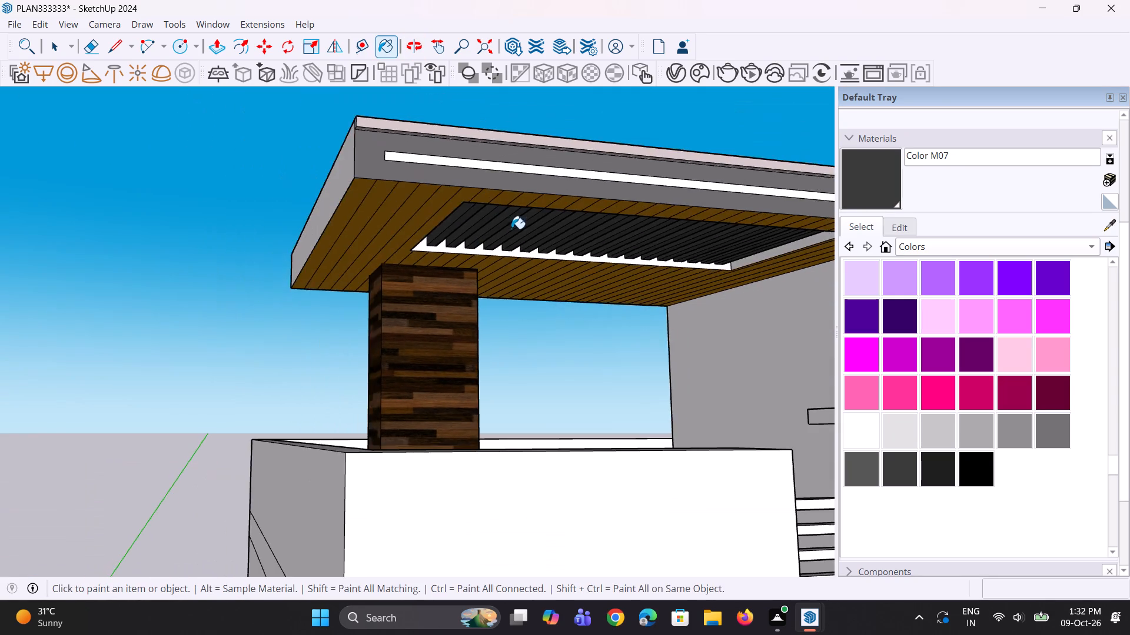
pyautogui.scroll(-6, 511, 229)
pyautogui.moveTo(482, 185); pyautogui.dragTo(567, 448, button='middle')
pyautogui.scroll(7, 533, 292)
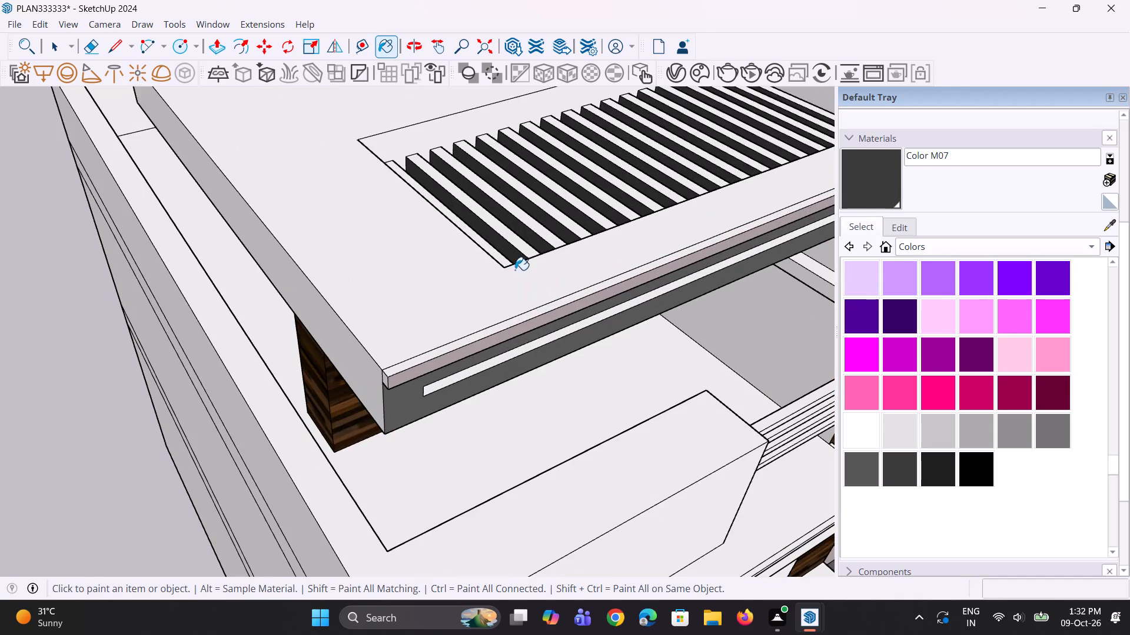
pyautogui.moveTo(515, 269); pyautogui.dragTo(212, 268, button='middle')
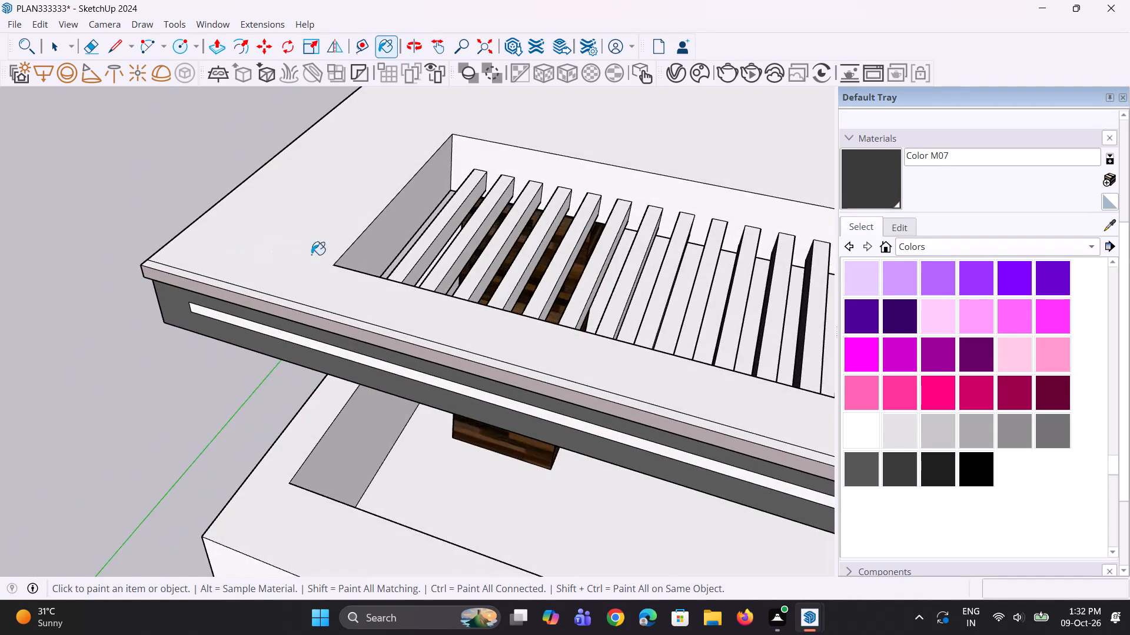
pyautogui.scroll(5, 354, 260)
pyautogui.click(438, 233)
pyautogui.click(446, 242)
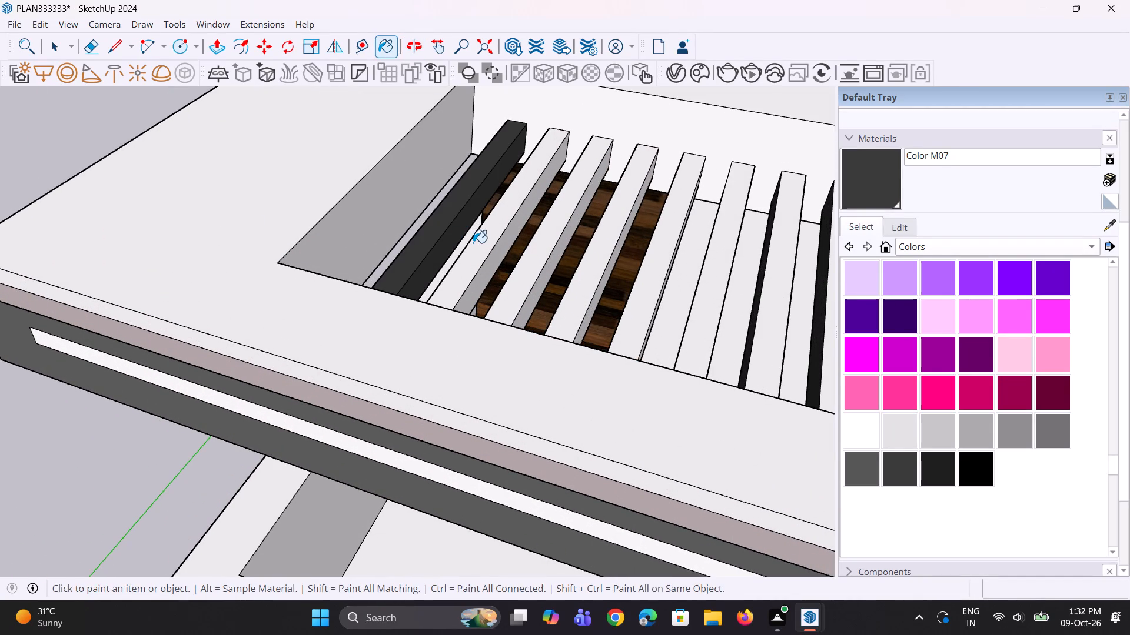
pyautogui.click(481, 248)
pyautogui.click(497, 259)
pyautogui.moveTo(519, 265); pyautogui.dragTo(451, 241, button='middle')
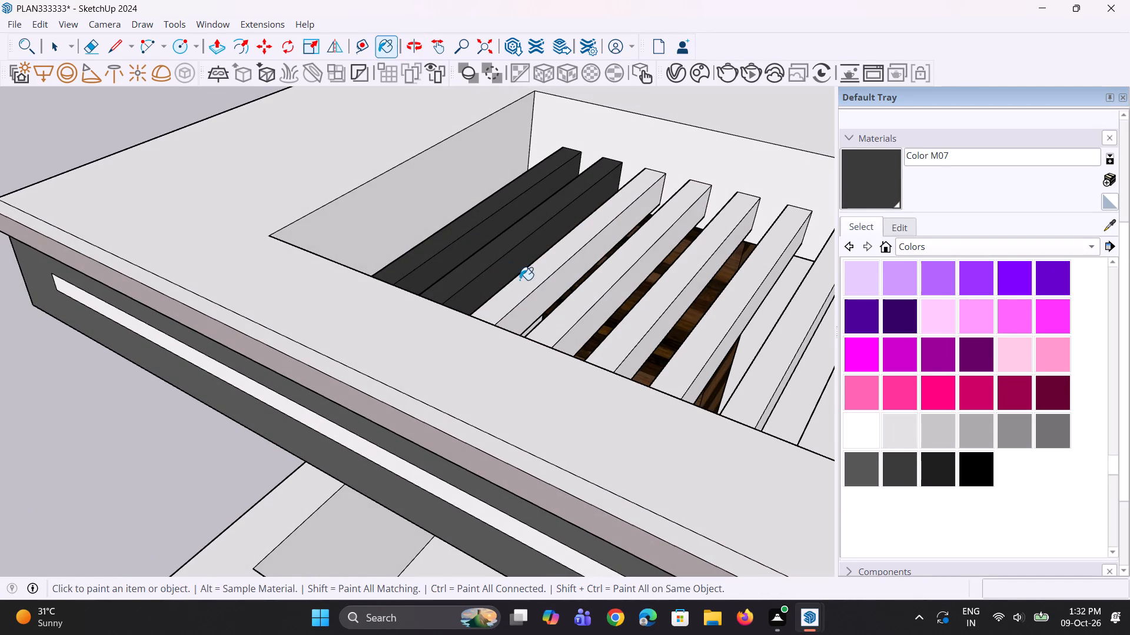
pyautogui.click(526, 286)
pyautogui.click(541, 299)
pyautogui.moveTo(573, 312); pyautogui.dragTo(580, 312)
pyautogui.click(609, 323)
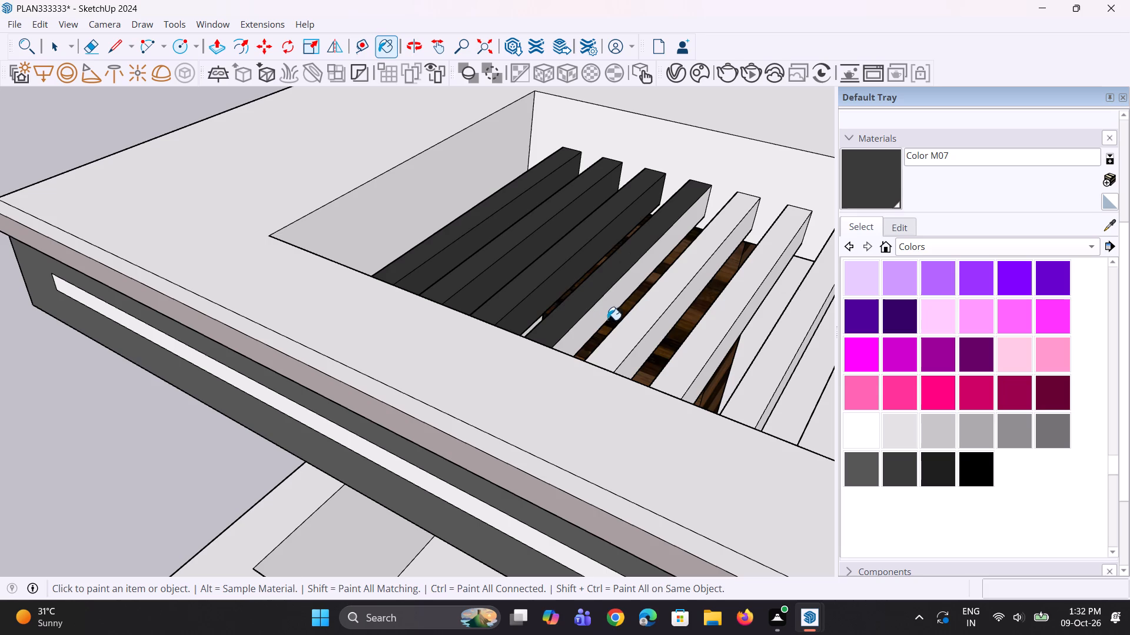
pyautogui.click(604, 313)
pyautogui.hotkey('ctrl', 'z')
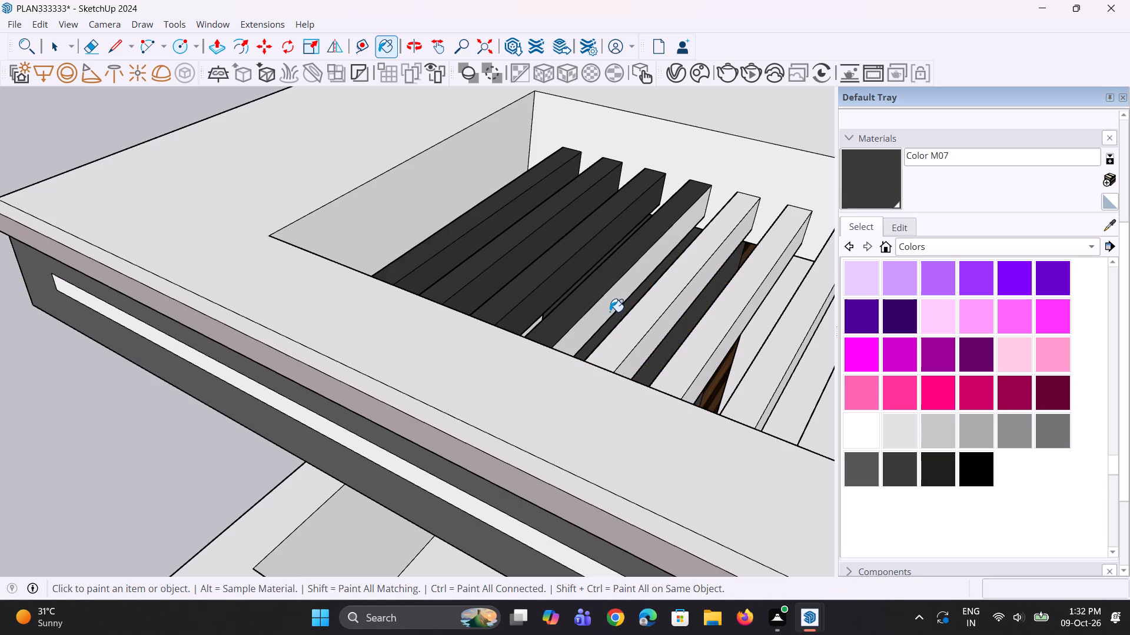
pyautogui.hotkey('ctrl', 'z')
# Paint the fourth slat's exposed side and the tops and sides of the fifth and sixth slats with Color M07, then stop painting.
pyautogui.click(596, 320)
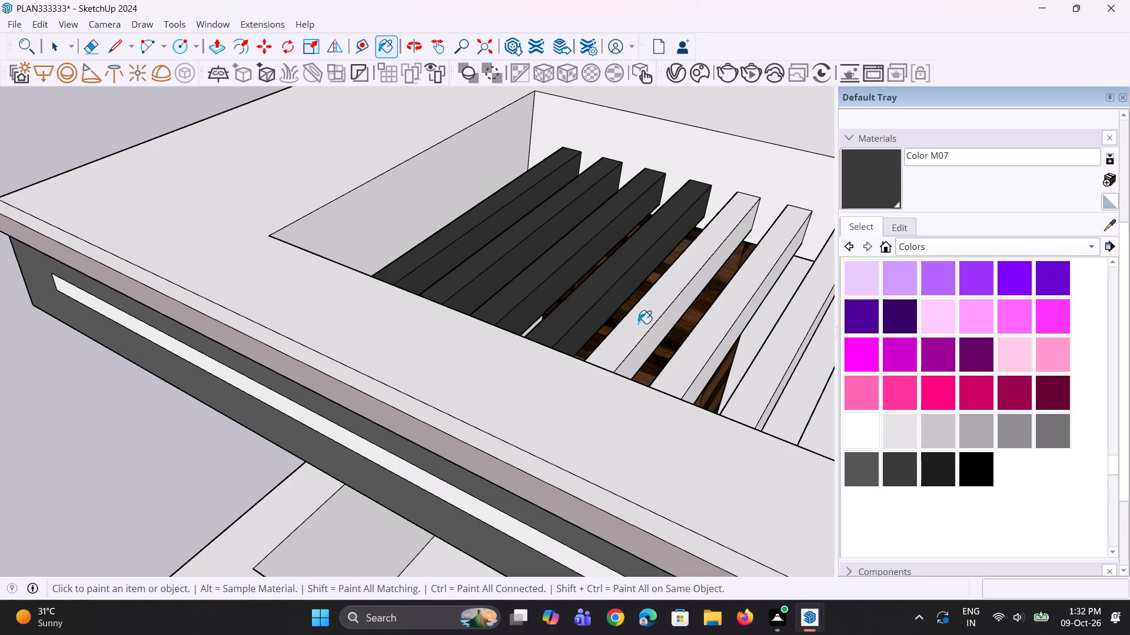
pyautogui.click(639, 323)
pyautogui.click(655, 336)
pyautogui.click(697, 347)
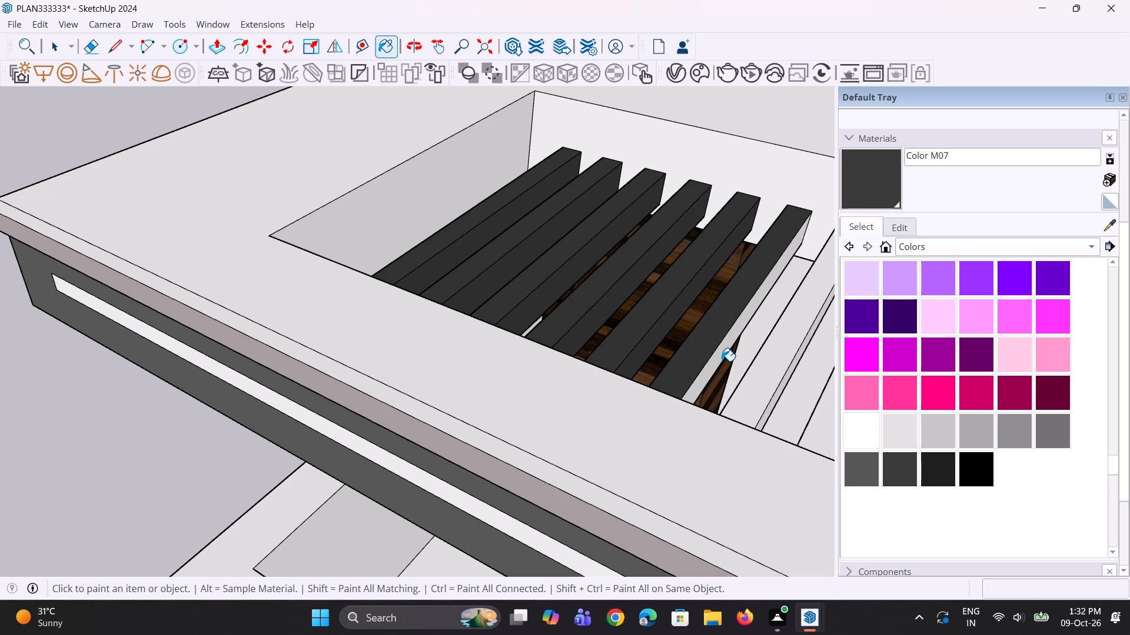
pyautogui.click(722, 361)
pyautogui.click(719, 355)
pyautogui.scroll(-2, 666, 303)
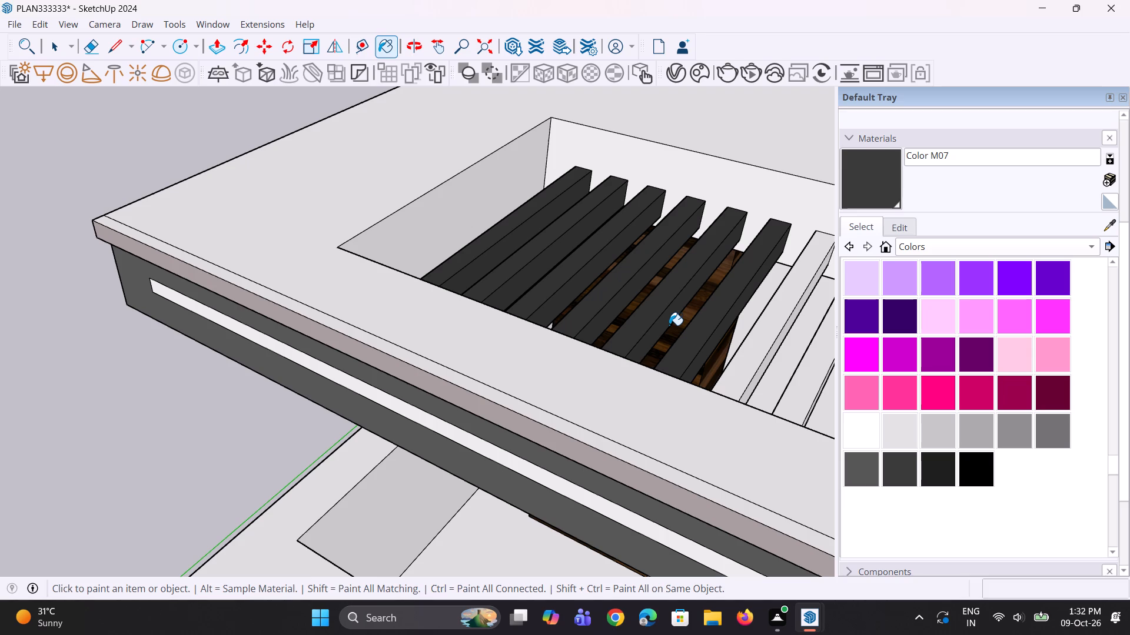
pyautogui.scroll(-5, 599, 246)
pyautogui.moveTo(801, 287); pyautogui.dragTo(703, 279, button='middle')
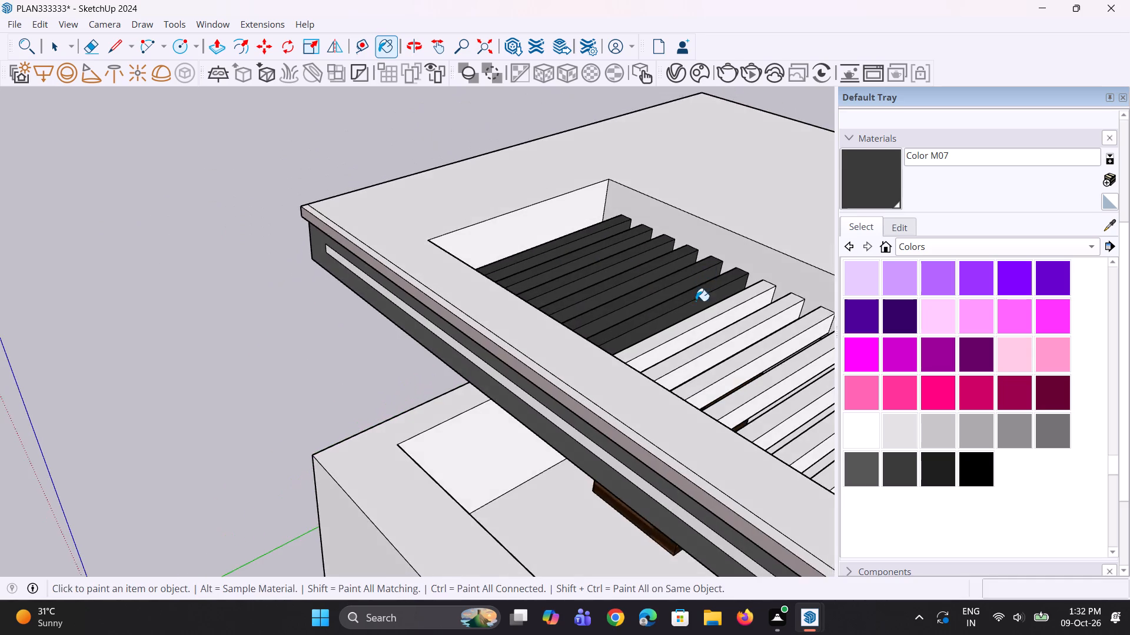
pyautogui.scroll(2, 684, 378)
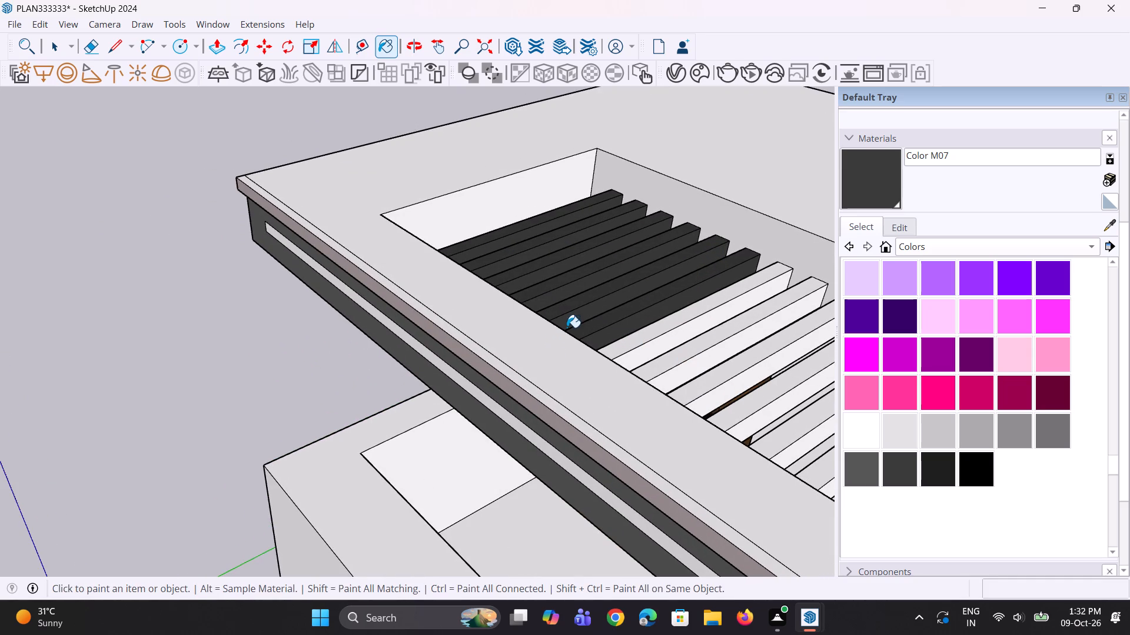
pyautogui.press('space')
pyautogui.doubleClick(162, 230)
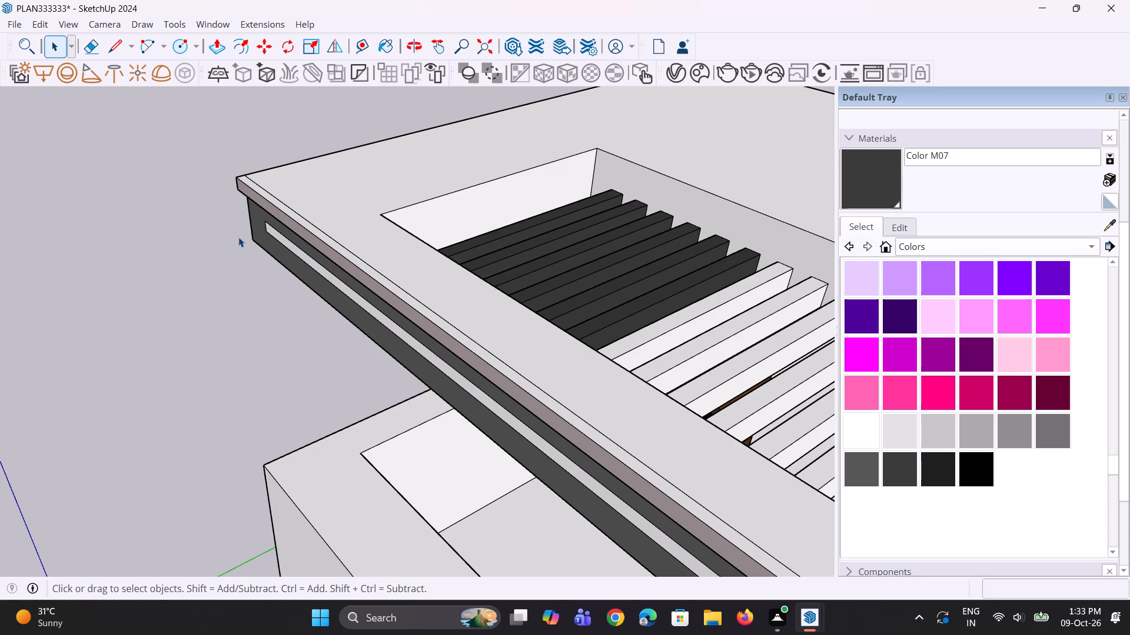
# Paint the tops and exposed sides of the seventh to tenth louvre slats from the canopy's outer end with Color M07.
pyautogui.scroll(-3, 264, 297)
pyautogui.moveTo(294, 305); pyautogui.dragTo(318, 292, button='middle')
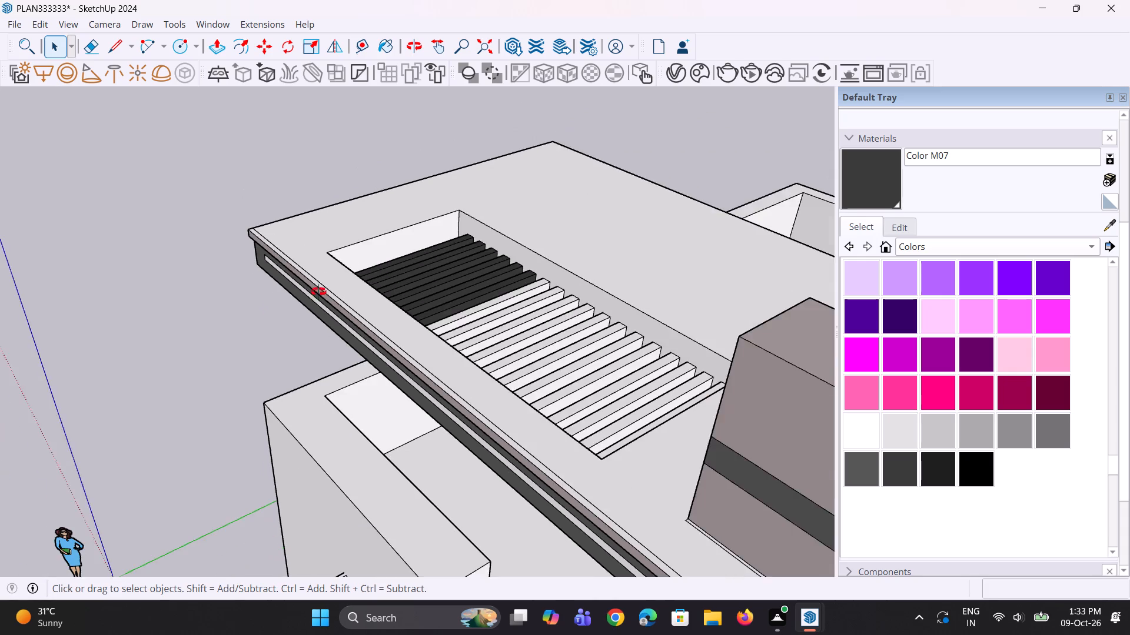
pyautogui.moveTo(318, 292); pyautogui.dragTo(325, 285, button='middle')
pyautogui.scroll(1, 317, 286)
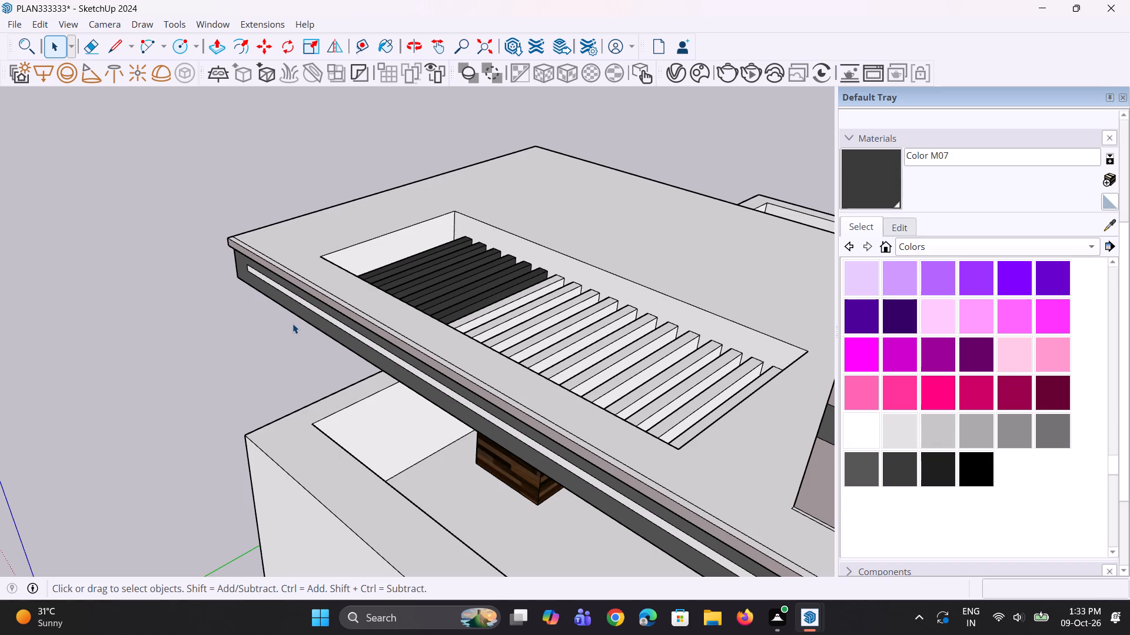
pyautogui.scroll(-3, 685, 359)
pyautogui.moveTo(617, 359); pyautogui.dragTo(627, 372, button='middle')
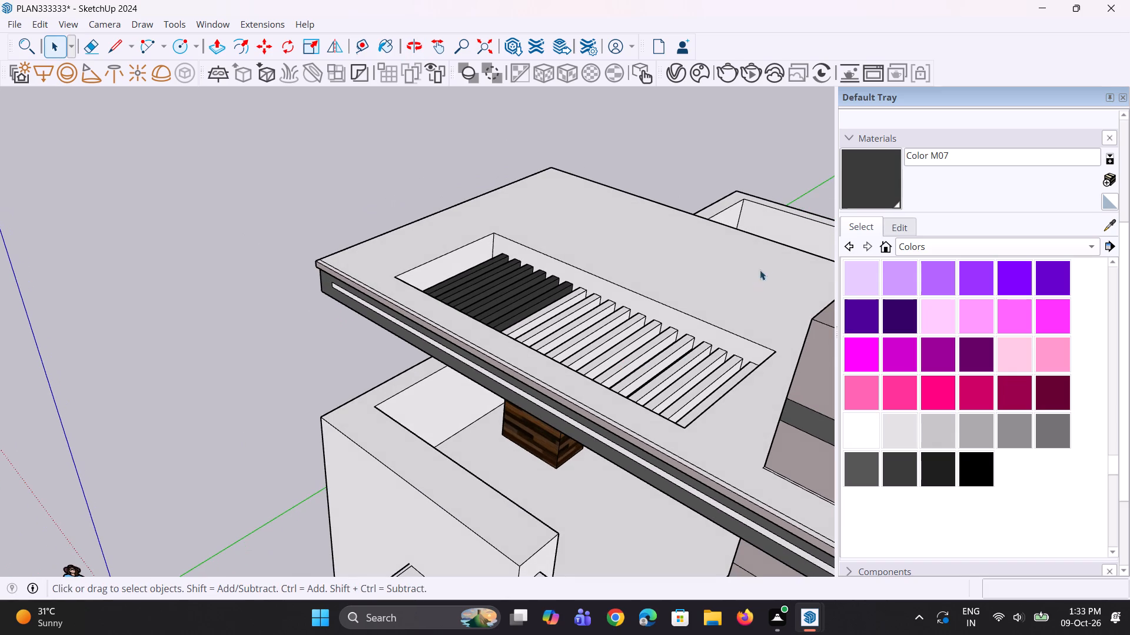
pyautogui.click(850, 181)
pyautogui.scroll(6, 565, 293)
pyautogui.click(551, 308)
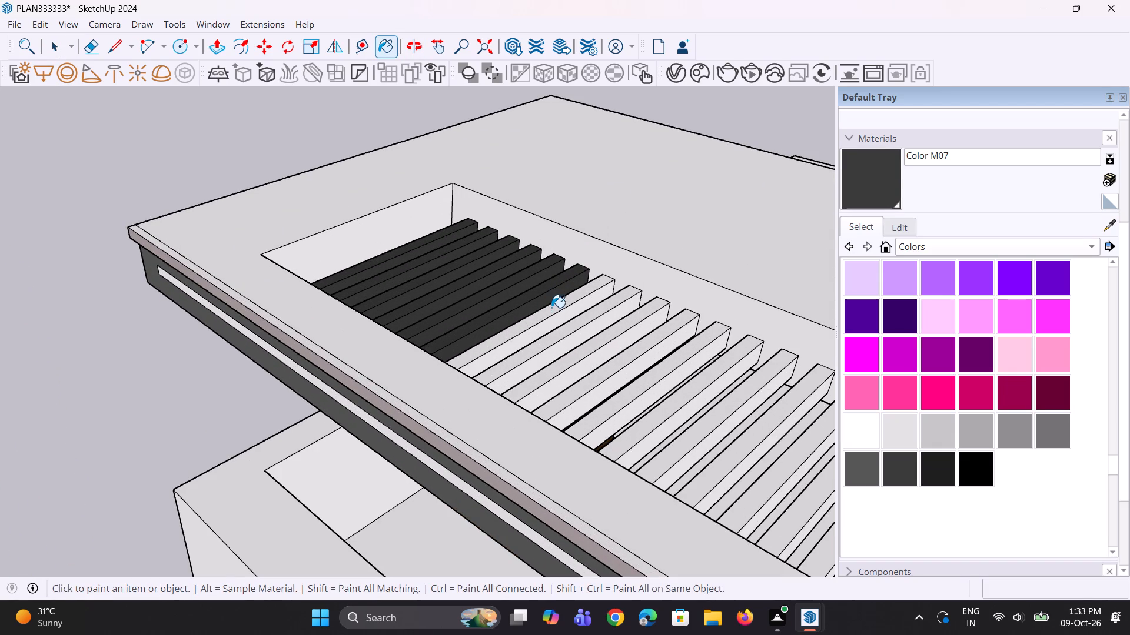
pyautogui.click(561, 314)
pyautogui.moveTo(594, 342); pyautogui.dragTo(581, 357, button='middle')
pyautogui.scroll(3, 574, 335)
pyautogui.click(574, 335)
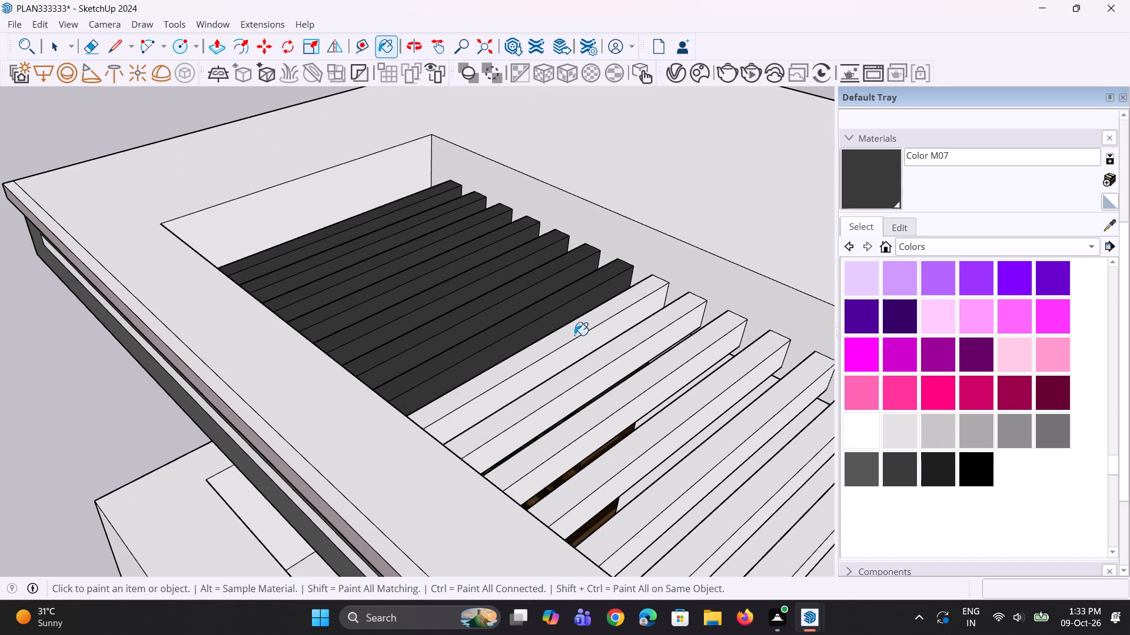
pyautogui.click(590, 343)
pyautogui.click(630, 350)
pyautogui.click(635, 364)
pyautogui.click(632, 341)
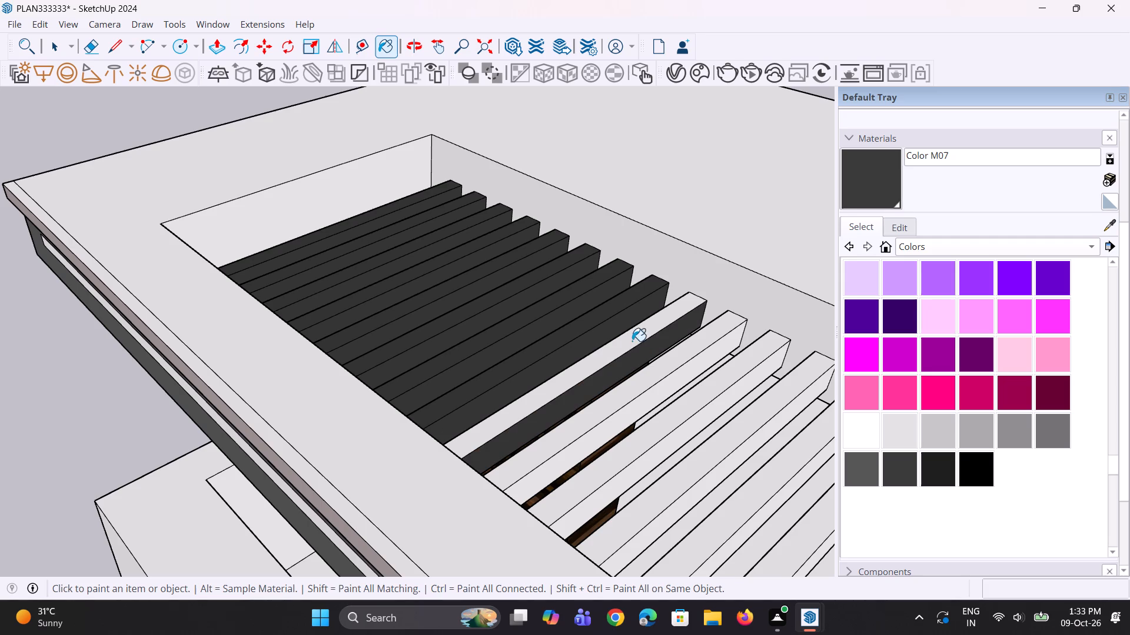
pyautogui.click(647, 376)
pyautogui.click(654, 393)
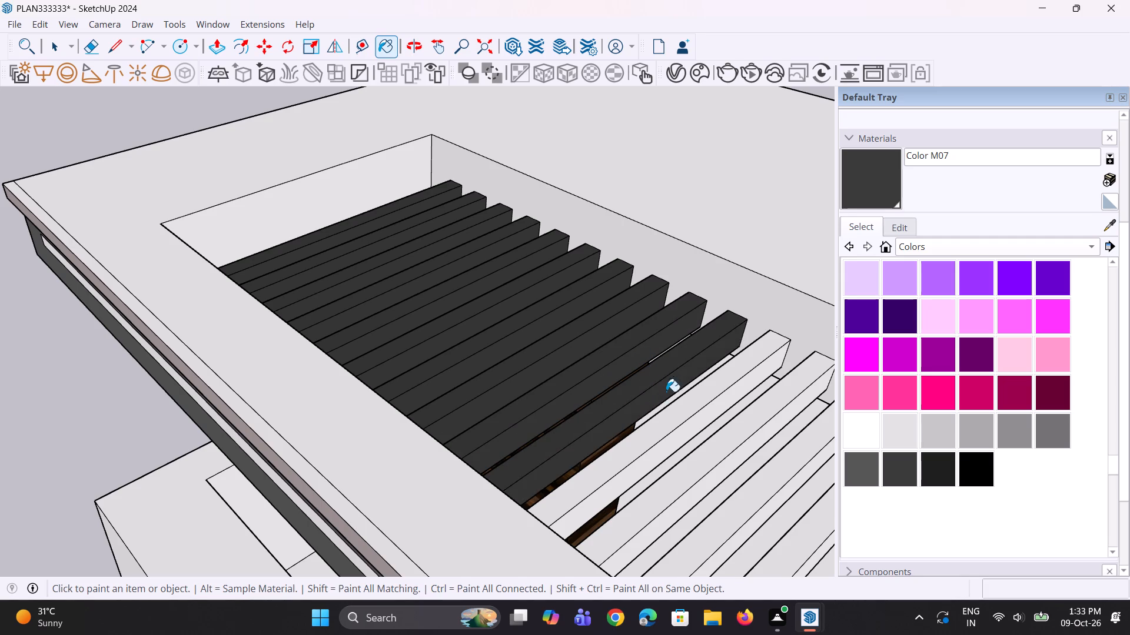
# Switch the paint to Color M06 and apply it to the eleventh slat's top and exposed side.
pyautogui.scroll(-4, 666, 386)
pyautogui.moveTo(683, 399); pyautogui.dragTo(683, 384, button='middle')
pyautogui.scroll(4, 679, 389)
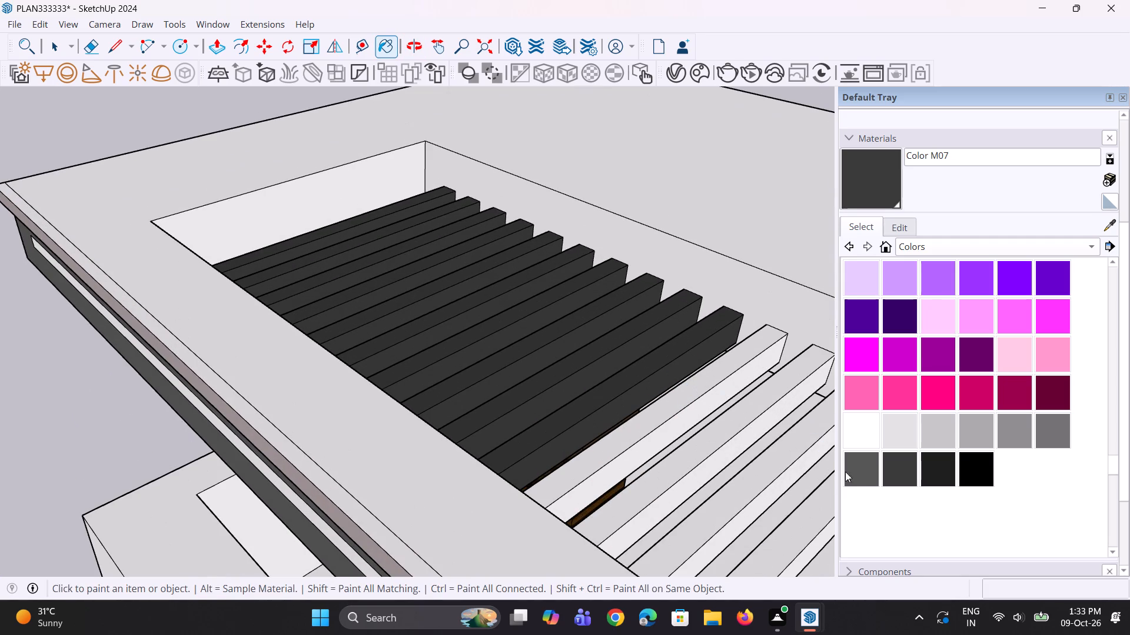
pyautogui.click(862, 488)
pyautogui.click(857, 477)
pyautogui.click(686, 406)
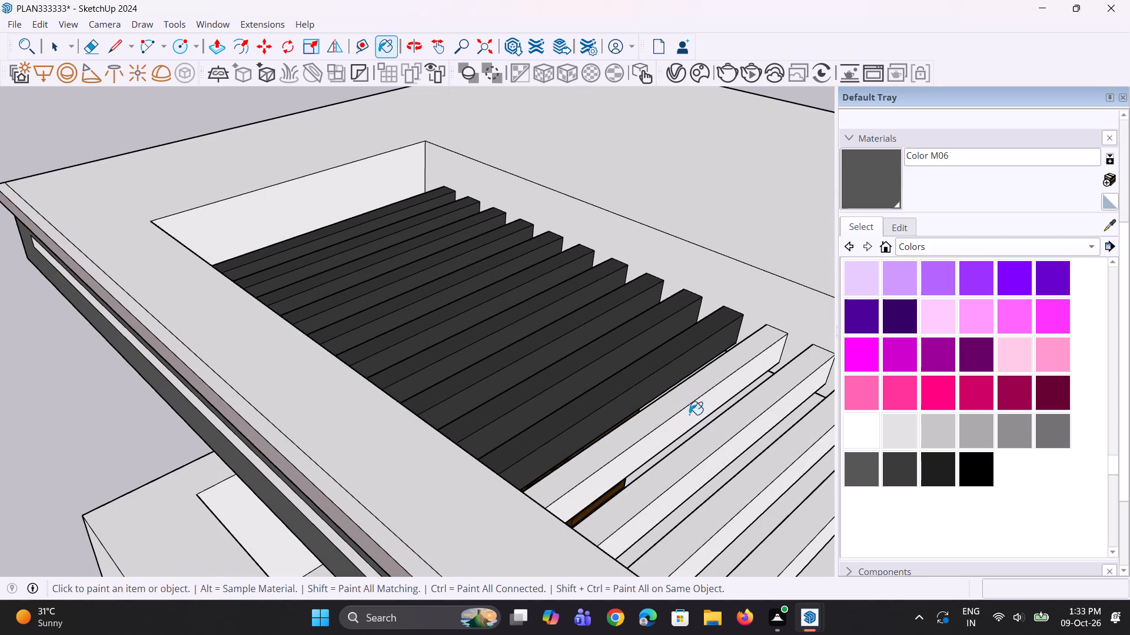
pyautogui.click(685, 401)
pyautogui.click(689, 419)
# Repaint the tops and exposed sides of the tenth and ninth slats with Color M06.
pyautogui.moveTo(666, 440); pyautogui.dragTo(602, 415, button='middle')
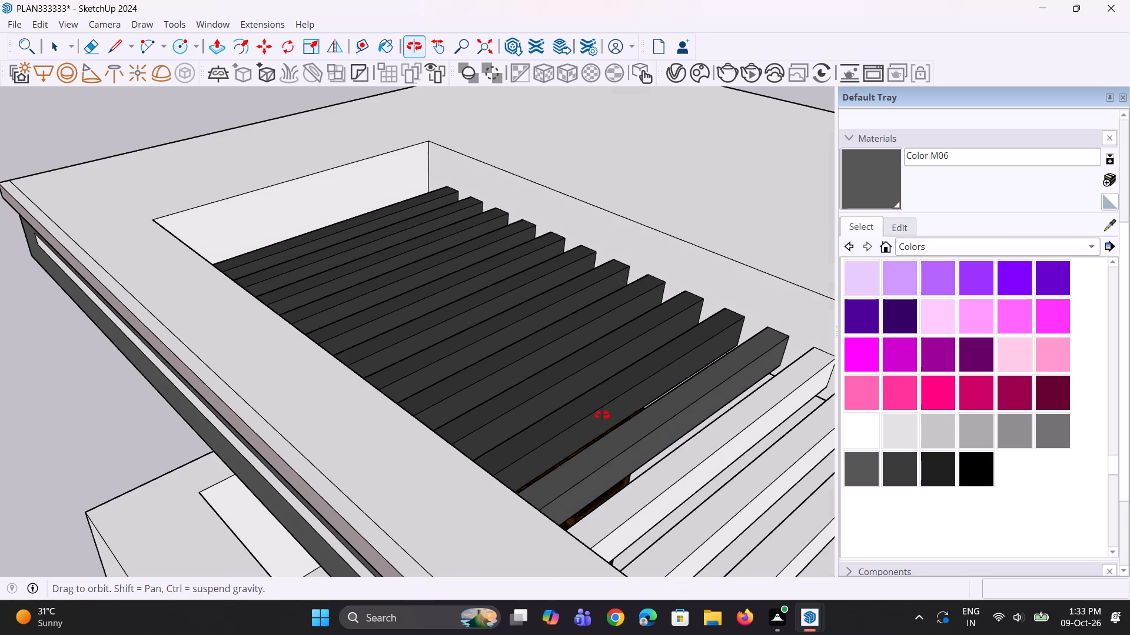
pyautogui.moveTo(602, 415); pyautogui.dragTo(734, 494, button='middle')
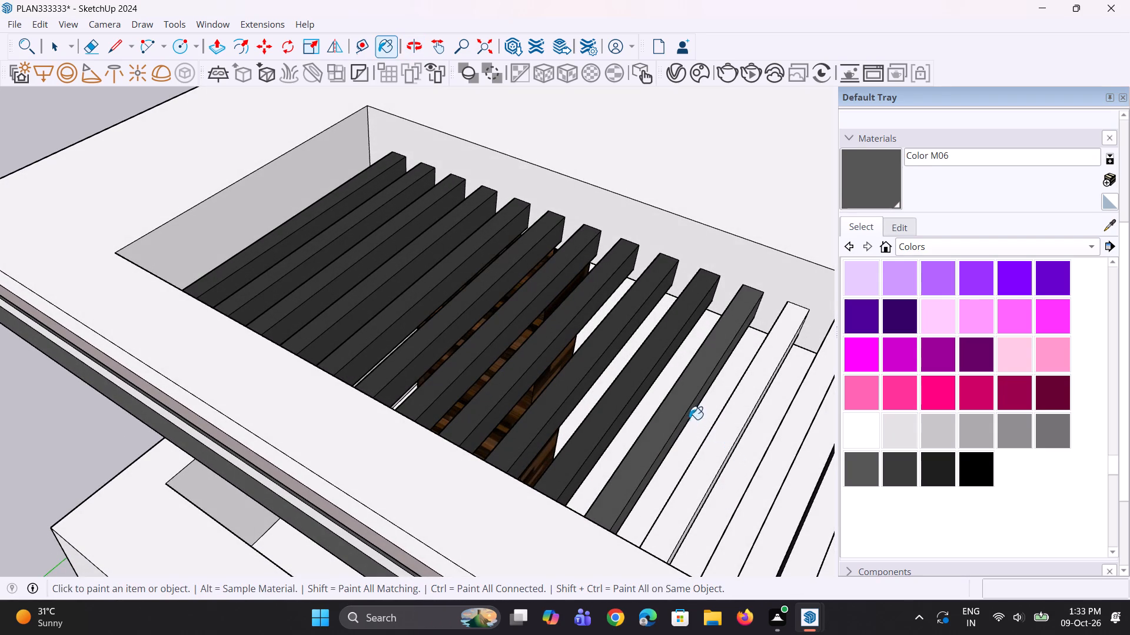
pyautogui.click(627, 378)
pyautogui.click(640, 393)
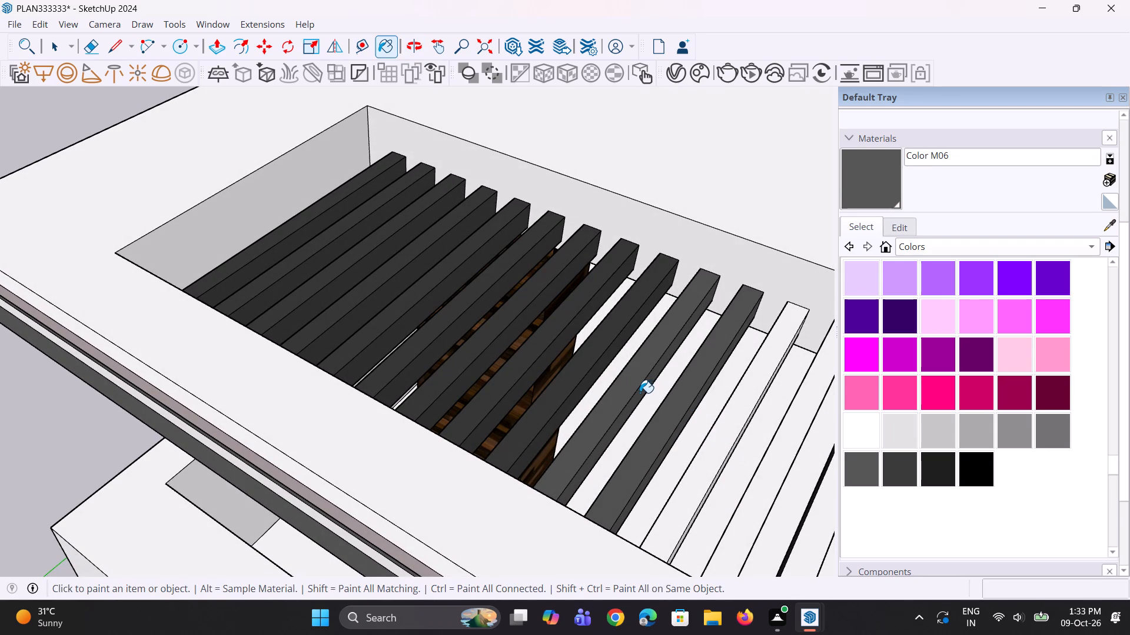
pyautogui.click(587, 359)
pyautogui.click(599, 373)
# Paint the tops and exposed sides of the twelfth, thirteenth and fourteenth slats with Color M06.
pyautogui.scroll(-3, 562, 353)
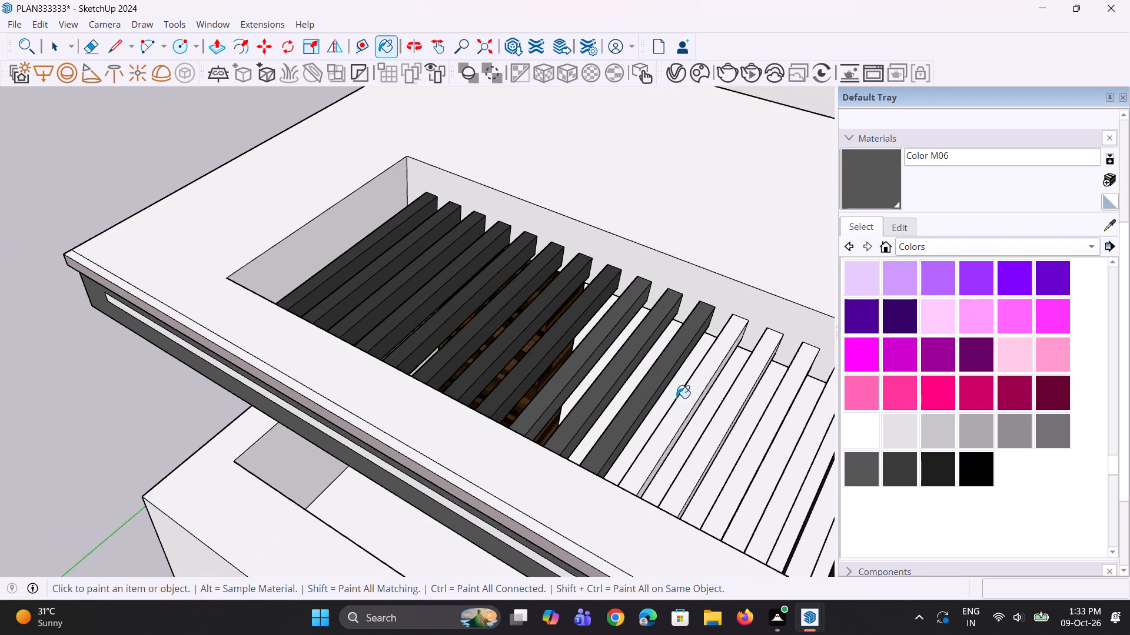
pyautogui.scroll(3, 689, 417)
pyautogui.click(684, 411)
pyautogui.click(692, 417)
pyautogui.moveTo(704, 427); pyautogui.dragTo(675, 367, button='middle')
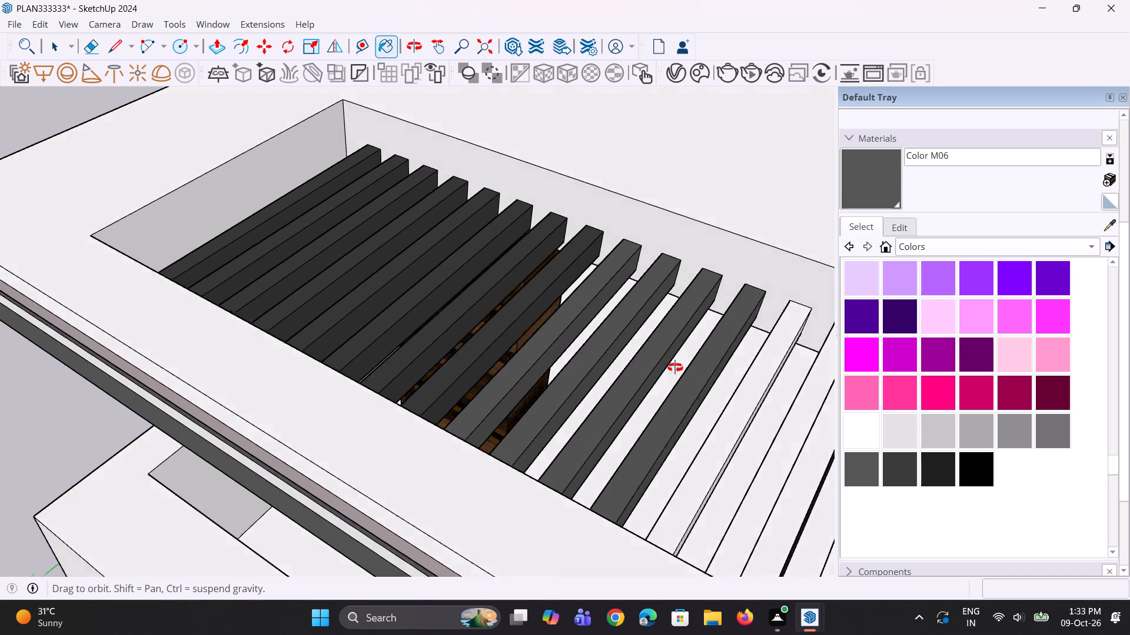
pyautogui.moveTo(675, 367); pyautogui.dragTo(643, 333, button='middle')
pyautogui.click(689, 397)
pyautogui.click(709, 413)
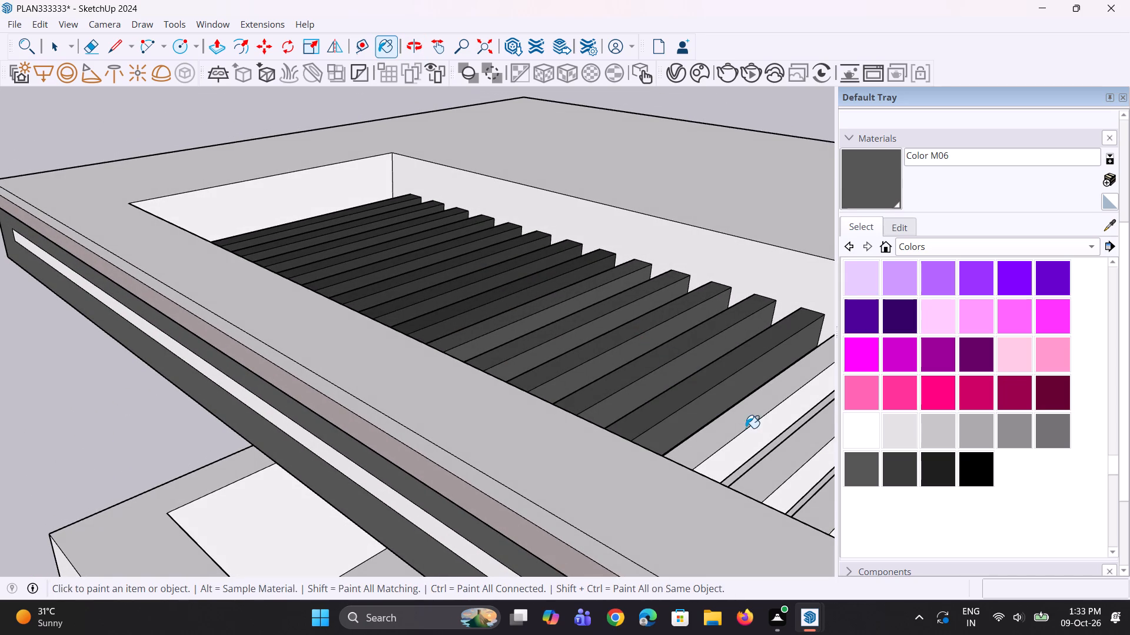
pyautogui.click(746, 428)
pyautogui.click(755, 443)
pyautogui.click(736, 429)
# Repaint the tops and exposed sides of the eighth and seventh slats with Color M06.
pyautogui.scroll(-3, 664, 407)
pyautogui.moveTo(606, 403); pyautogui.dragTo(630, 465, button='middle')
pyautogui.scroll(2, 543, 325)
pyautogui.click(538, 322)
pyautogui.click(532, 300)
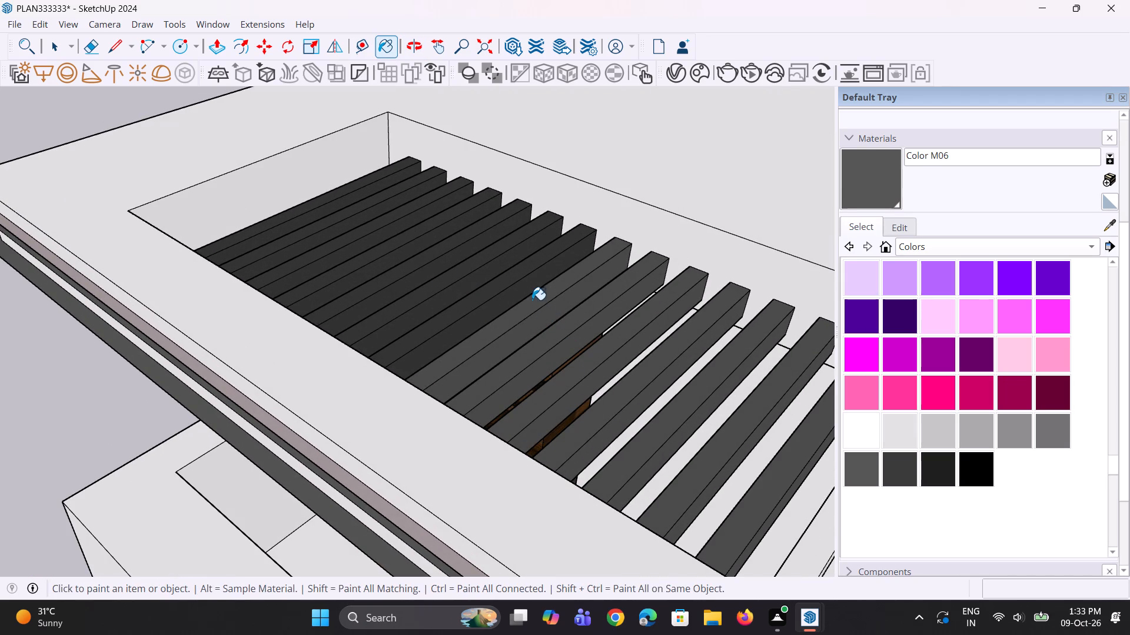
pyautogui.click(535, 279)
pyautogui.click(530, 268)
# Paint the tops and exposed sides of the fifteenth slat through the last slat at the canopy's inner end with Color M06.
pyautogui.scroll(-4, 488, 241)
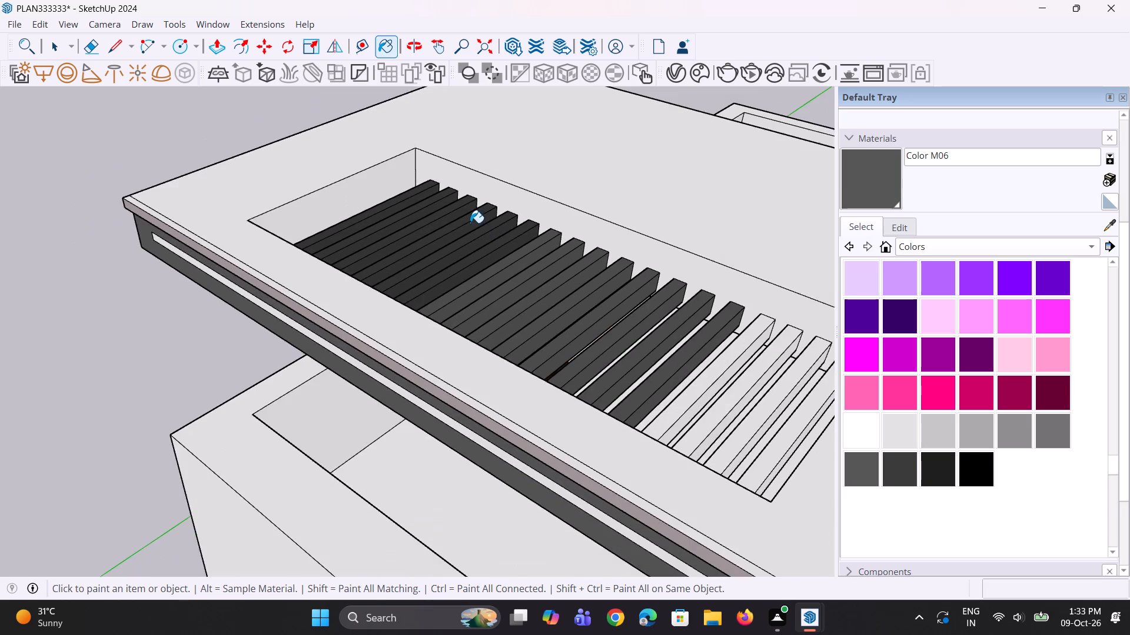
pyautogui.scroll(-3, 470, 223)
pyautogui.scroll(6, 644, 360)
pyautogui.click(583, 337)
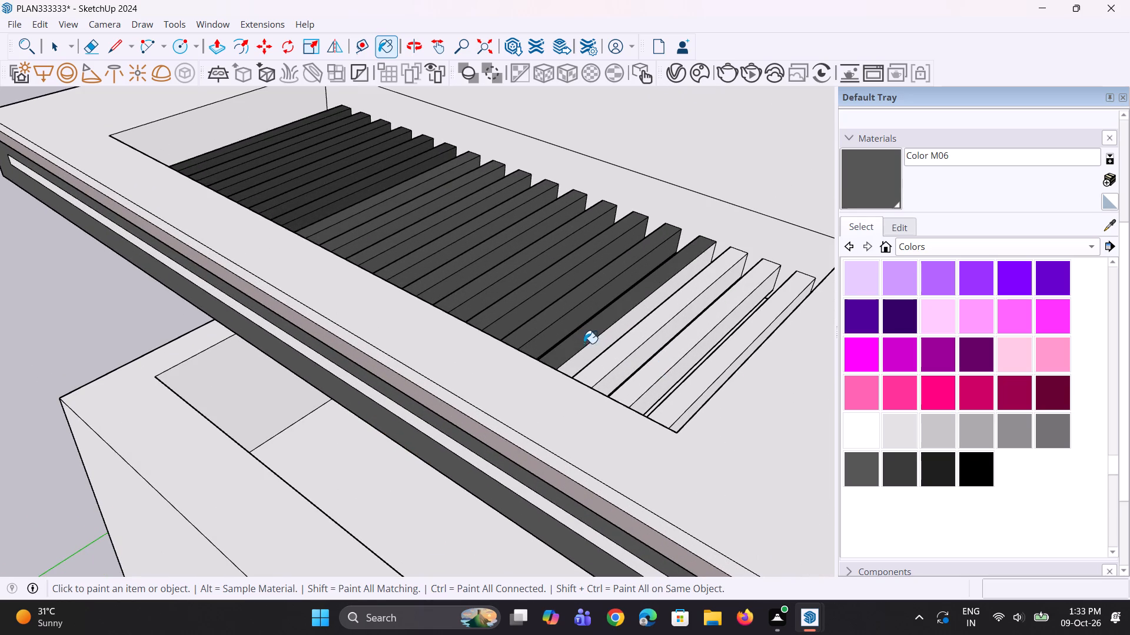
pyautogui.click(587, 352)
pyautogui.moveTo(618, 410); pyautogui.dragTo(629, 362, button='middle')
pyautogui.scroll(2, 625, 347)
pyautogui.moveTo(624, 343); pyautogui.dragTo(620, 363, button='middle')
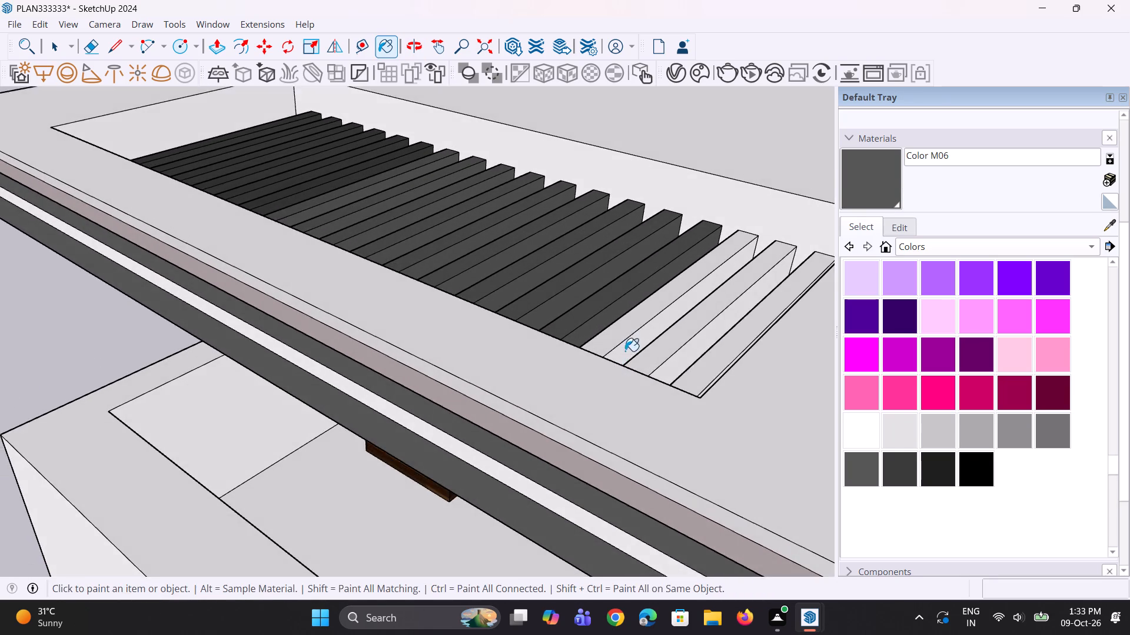
pyautogui.scroll(2, 627, 340)
pyautogui.click(625, 323)
pyautogui.click(629, 347)
pyautogui.click(667, 347)
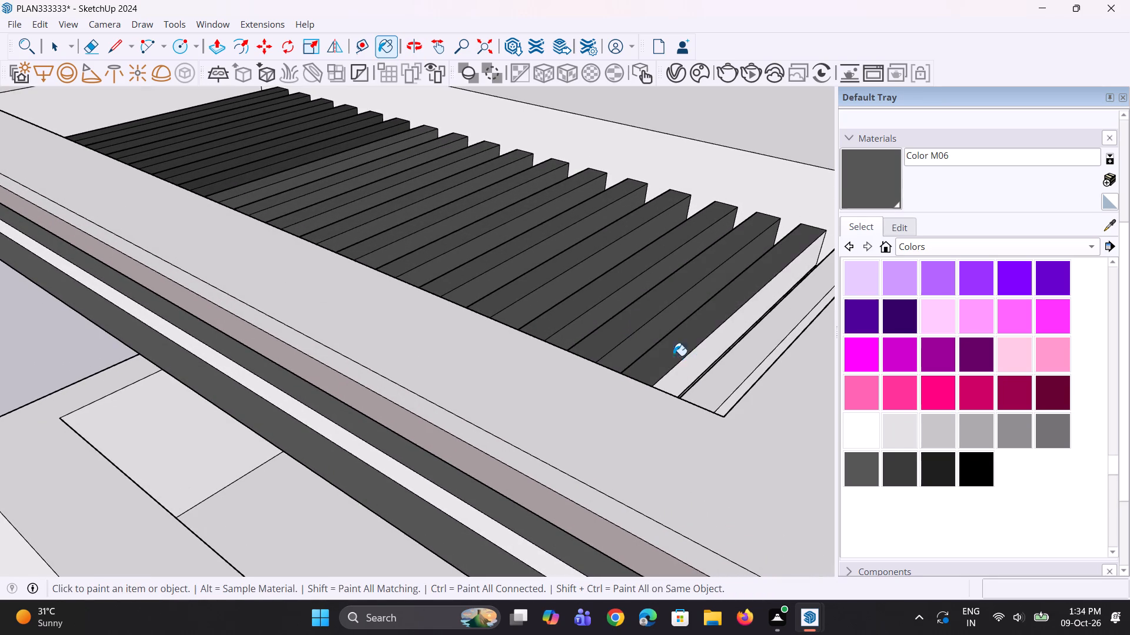
pyautogui.click(686, 368)
# Apply Color M06 to the remaining faces of the last slat at the canopy's inner end.
pyautogui.moveTo(689, 382); pyautogui.dragTo(726, 460, button='middle')
pyautogui.scroll(1, 722, 442)
pyautogui.click(723, 446)
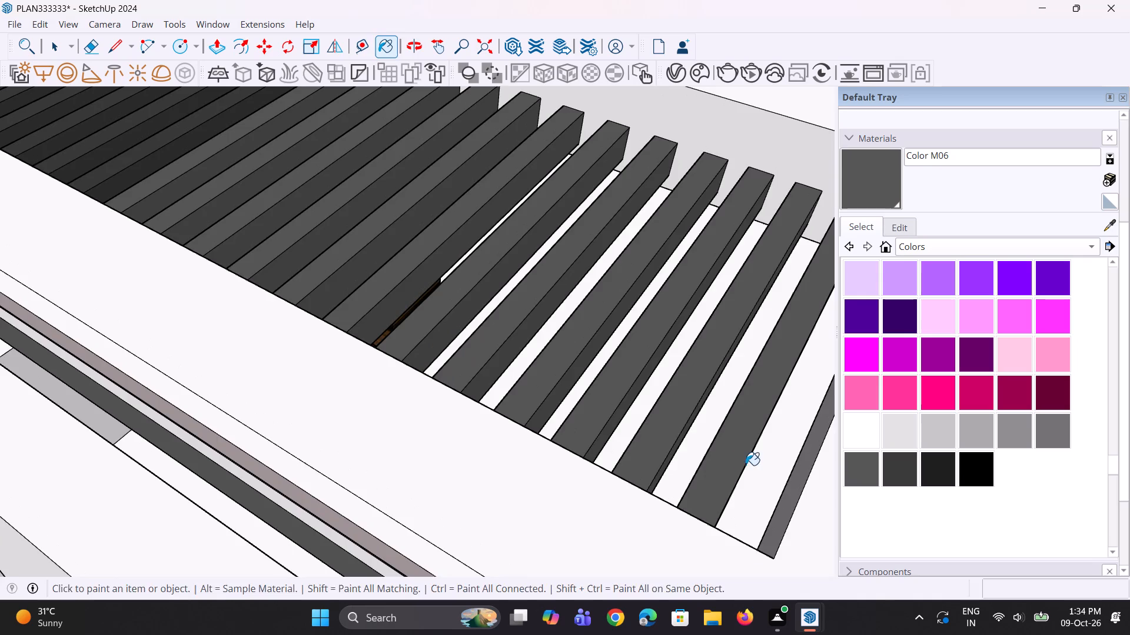
pyautogui.moveTo(746, 465); pyautogui.dragTo(681, 441, button='middle')
pyautogui.scroll(1, 741, 471)
pyautogui.click(742, 472)
# Repaint the tops and exposed sides of the sixth, fifth and fourth slats from the outer end with Color M06.
pyautogui.moveTo(663, 479); pyautogui.dragTo(833, 505, button='middle')
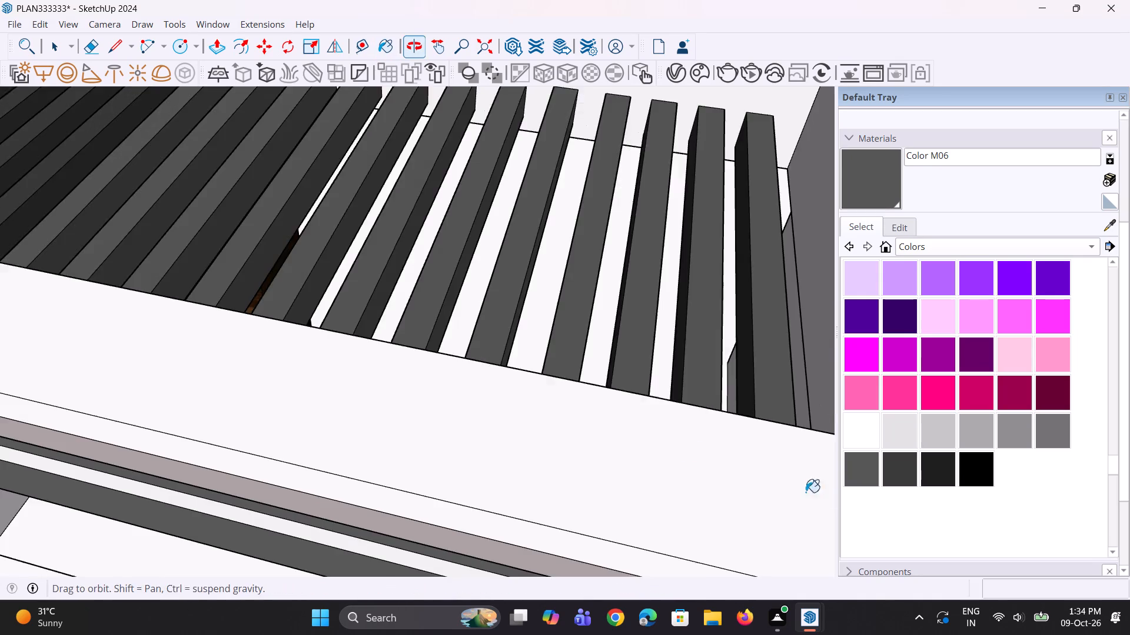
pyautogui.scroll(-4, 675, 453)
pyautogui.moveTo(674, 446); pyautogui.dragTo(767, 435, button='middle')
pyautogui.scroll(-7, 752, 403)
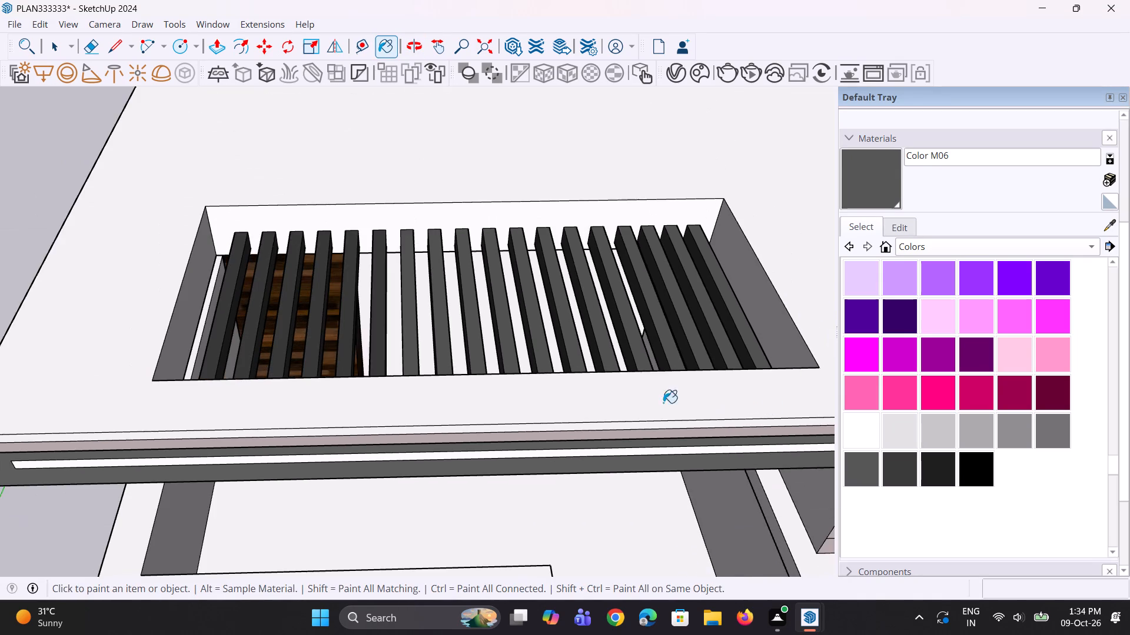
pyautogui.scroll(-4, 626, 384)
pyautogui.moveTo(682, 400); pyautogui.dragTo(514, 442, button='middle')
pyautogui.scroll(7, 427, 403)
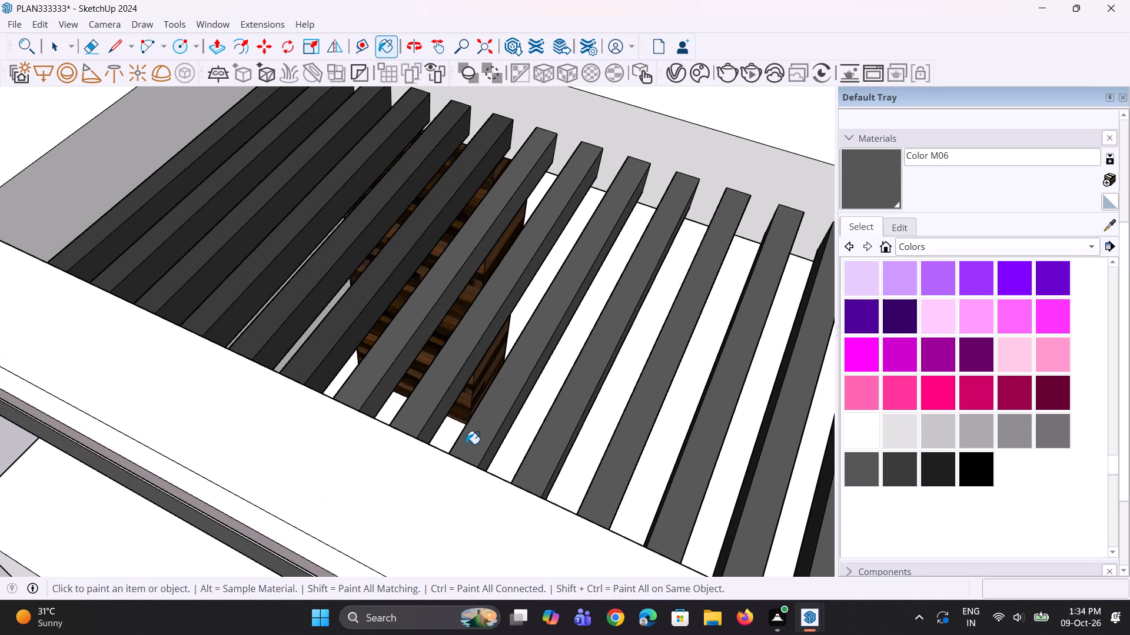
pyautogui.moveTo(466, 444); pyautogui.dragTo(485, 425, button='middle')
pyautogui.click(367, 296)
pyautogui.click(377, 304)
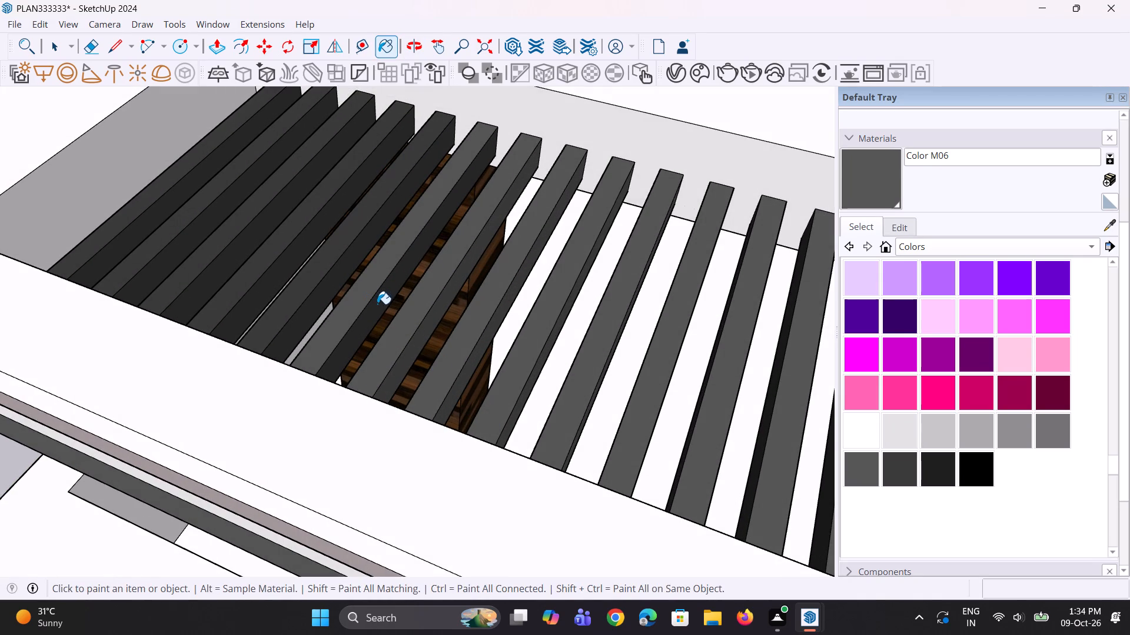
pyautogui.click(343, 242)
pyautogui.click(357, 250)
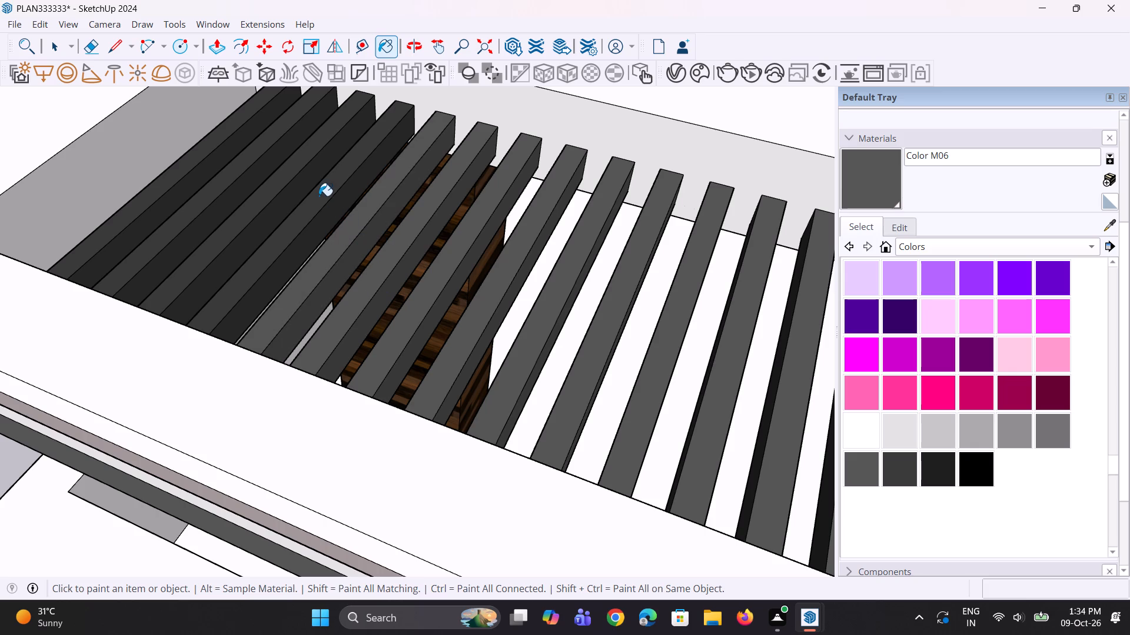
pyautogui.click(318, 195)
pyautogui.click(337, 212)
# Repaint the tops and exposed sides of the three outermost slats with Color M06.
pyautogui.scroll(-5, 370, 226)
pyautogui.scroll(2, 224, 204)
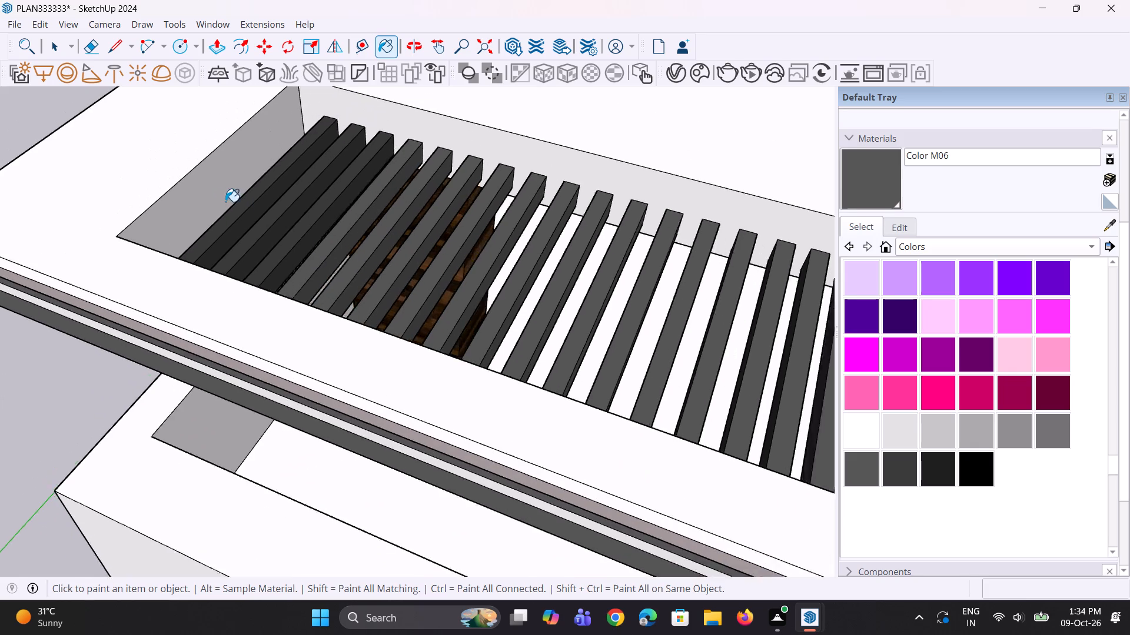
pyautogui.scroll(3, 225, 202)
pyautogui.click(245, 204)
pyautogui.click(260, 213)
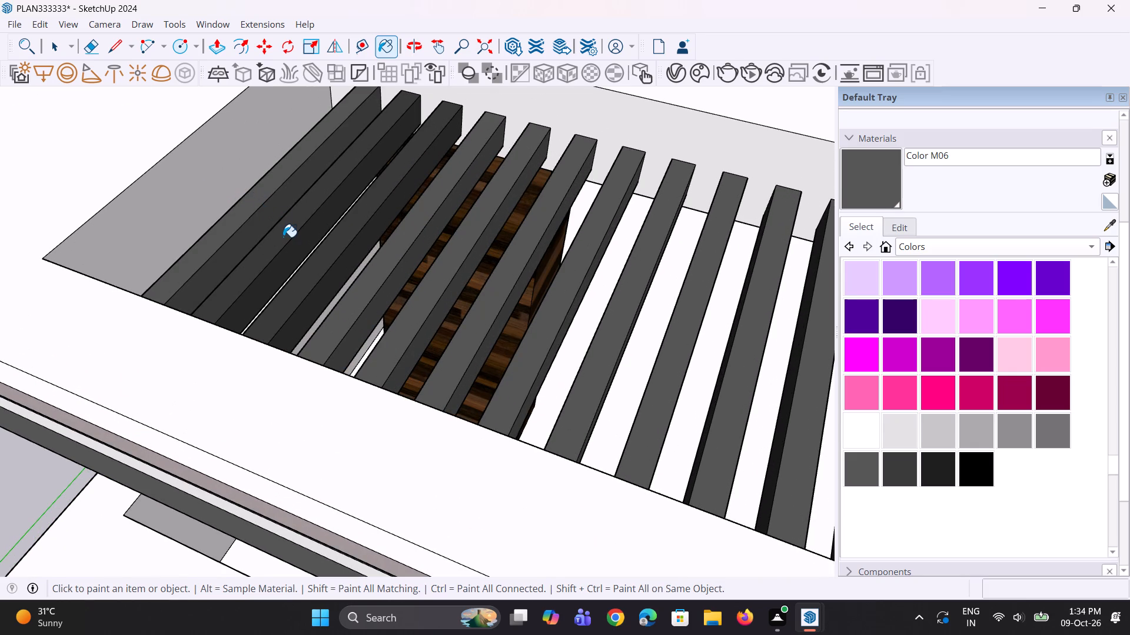
pyautogui.click(283, 237)
pyautogui.click(291, 248)
pyautogui.click(306, 265)
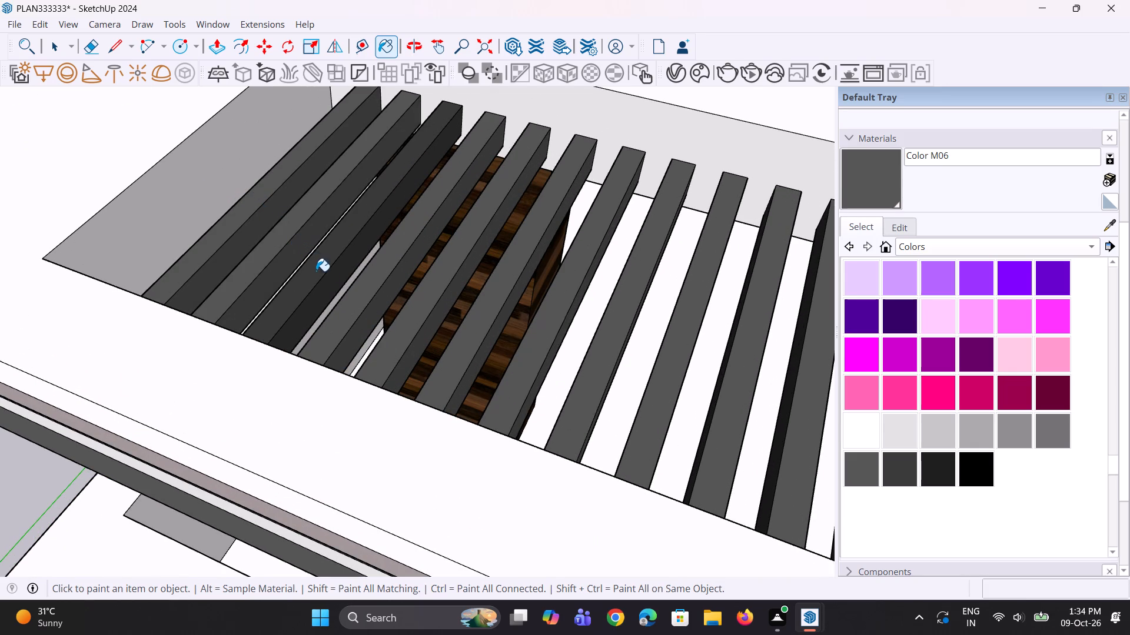
pyautogui.click(334, 263)
pyautogui.scroll(2, 417, 158)
pyautogui.click(444, 146)
pyautogui.click(436, 210)
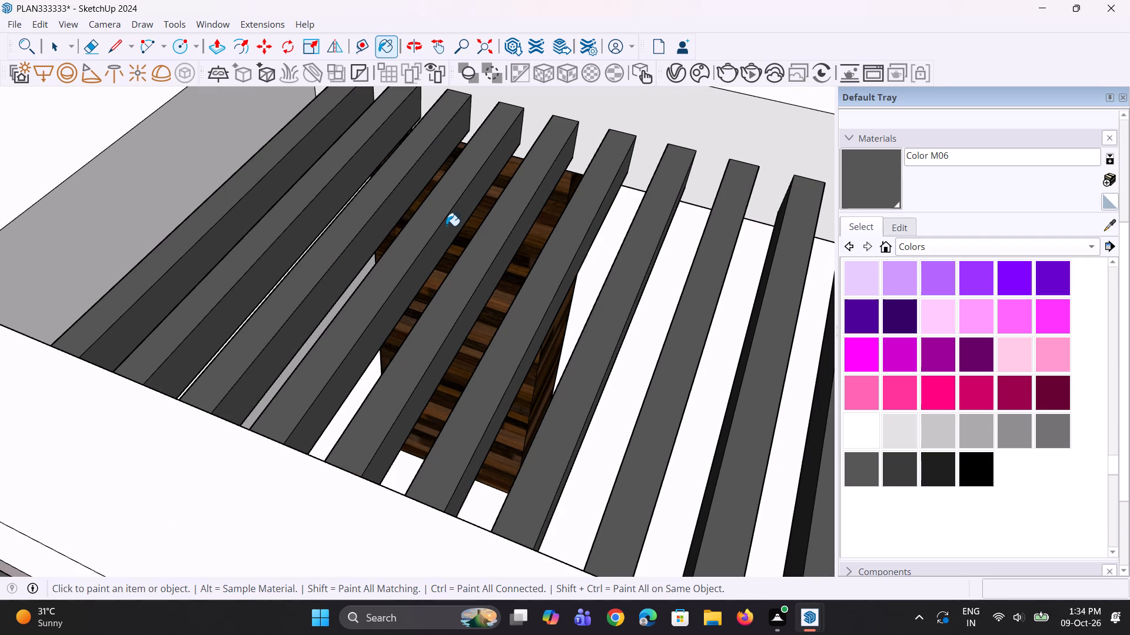
pyautogui.click(446, 226)
# Go over the top and exposed side of the outermost slat once more with Color M06.
pyautogui.scroll(-3, 434, 237)
pyautogui.click(349, 158)
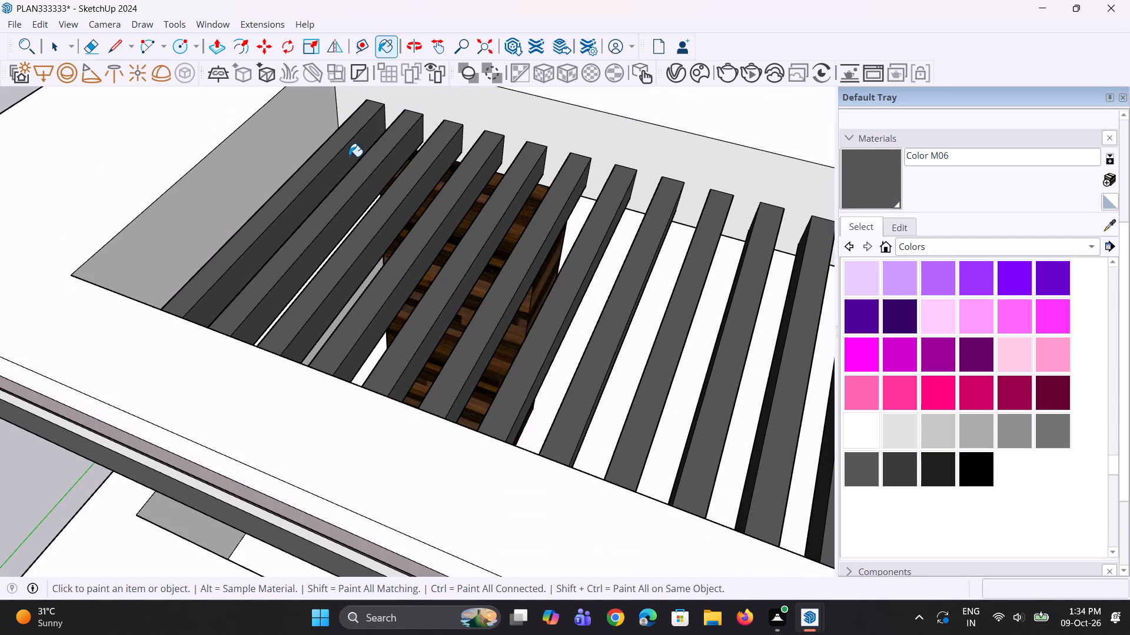
pyautogui.doubleClick(349, 146)
pyautogui.moveTo(352, 175); pyautogui.dragTo(348, 155, button='middle')
pyautogui.scroll(7, 348, 155)
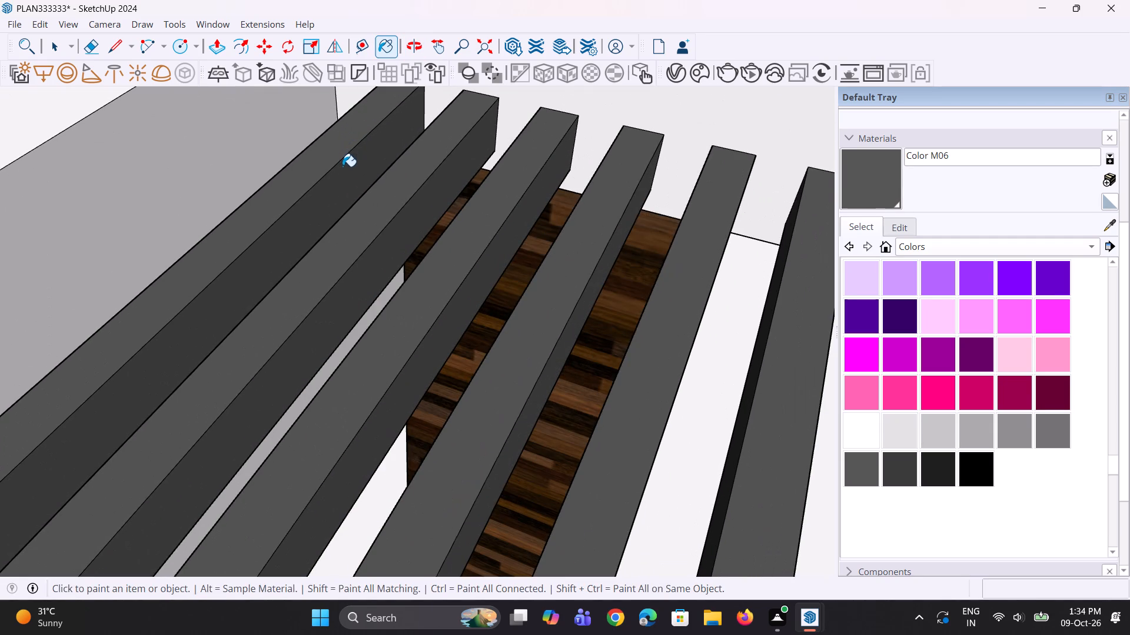
pyautogui.click(343, 172)
# From beneath the canopy, apply Color M06 to the underside and side of the outermost louvre slat.
pyautogui.scroll(-9, 388, 261)
pyautogui.scroll(-4, 436, 276)
pyautogui.moveTo(501, 422); pyautogui.dragTo(550, 402, button='middle')
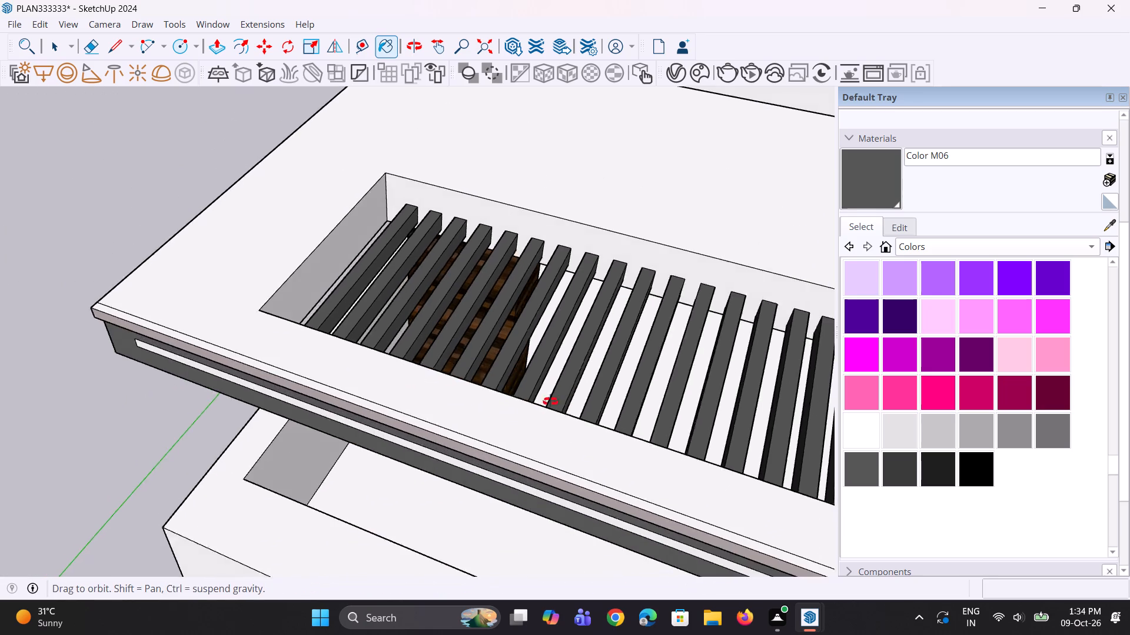
pyautogui.moveTo(550, 402); pyautogui.dragTo(694, 0, button='middle')
pyautogui.scroll(2, 403, 340)
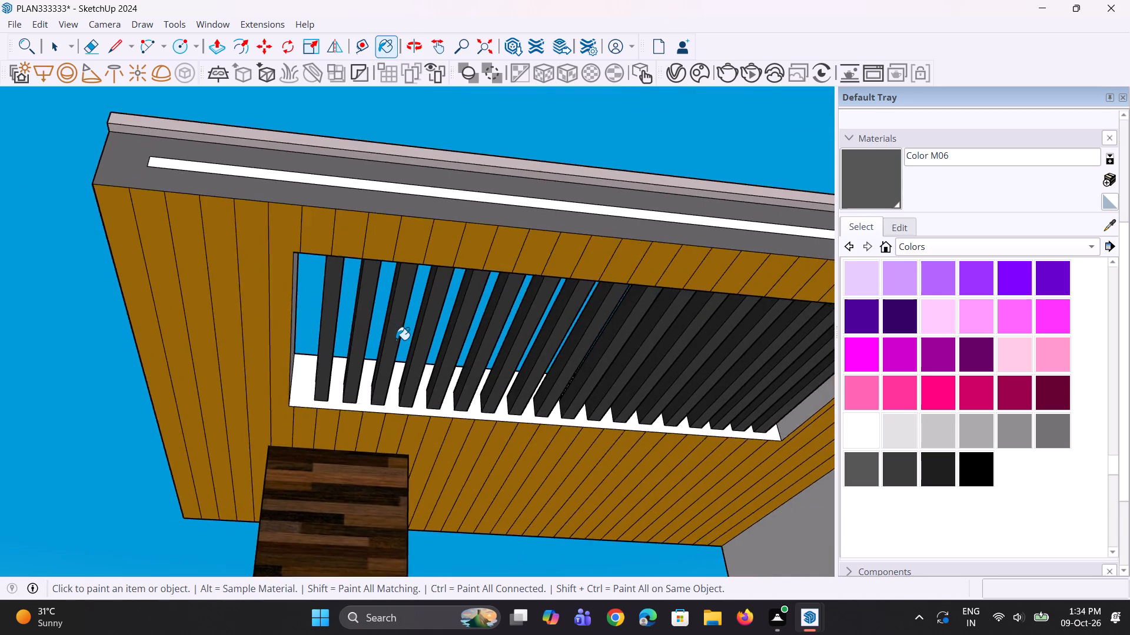
pyautogui.scroll(4, 396, 340)
pyautogui.moveTo(363, 353); pyautogui.dragTo(404, 367, button='middle')
pyautogui.scroll(4, 250, 353)
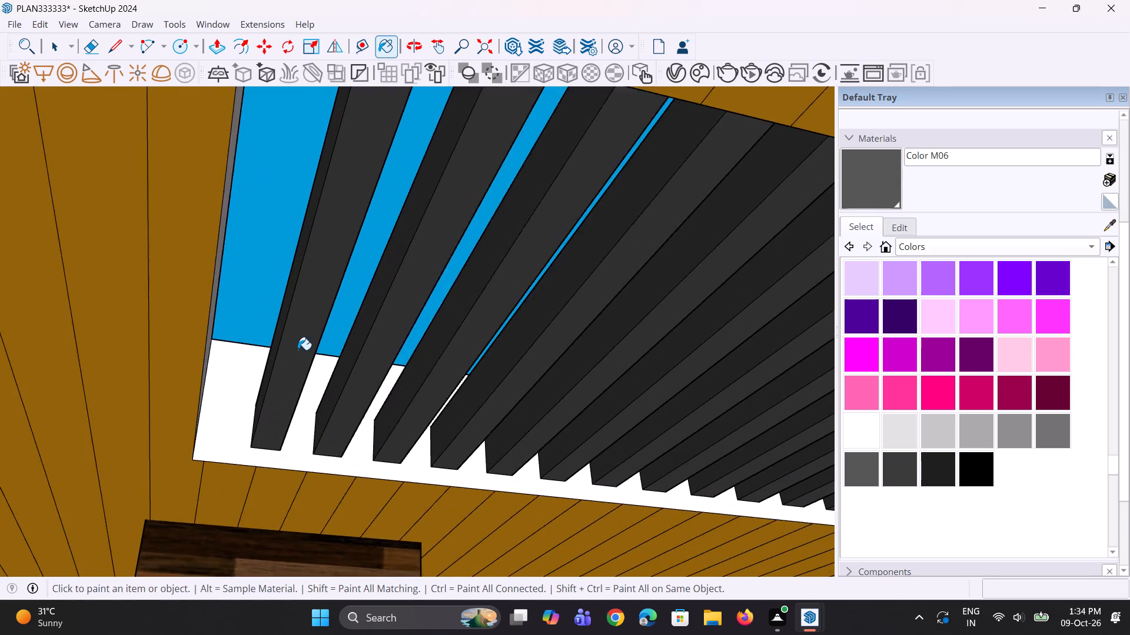
pyautogui.scroll(2, 298, 350)
pyautogui.moveTo(321, 342); pyautogui.dragTo(387, 376, button='middle')
pyautogui.click(366, 339)
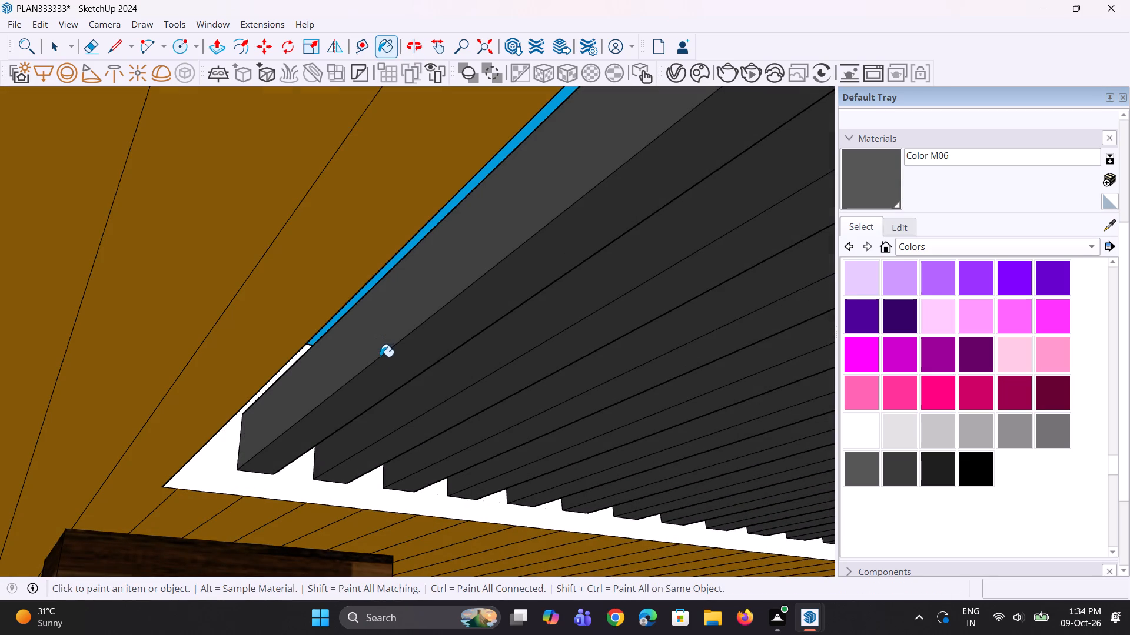
pyautogui.click(380, 357)
pyautogui.click(411, 361)
pyautogui.moveTo(430, 370); pyautogui.dragTo(307, 334, button='middle')
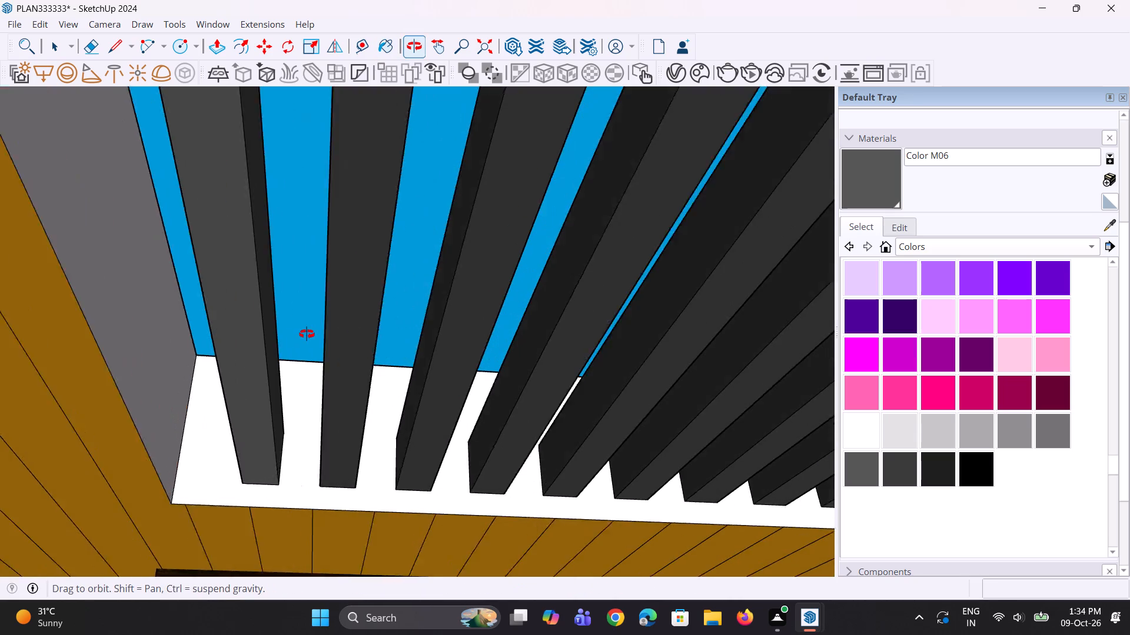
pyautogui.moveTo(307, 334); pyautogui.dragTo(294, 340, button='middle')
pyautogui.click(256, 363)
# Apply Color M06 to the undersides and facing sides of the second to fifth slats from the outer end.
pyautogui.moveTo(305, 353); pyautogui.dragTo(404, 358, button='middle')
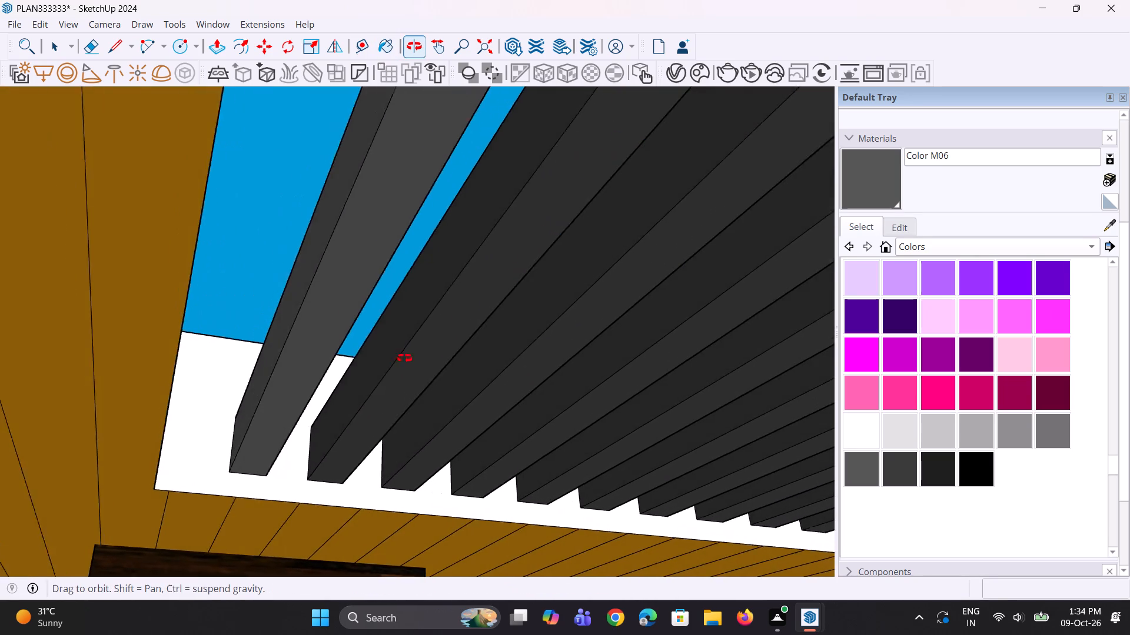
pyautogui.moveTo(404, 358); pyautogui.dragTo(407, 356, button='middle')
pyautogui.click(404, 336)
pyautogui.click(430, 359)
pyautogui.click(495, 368)
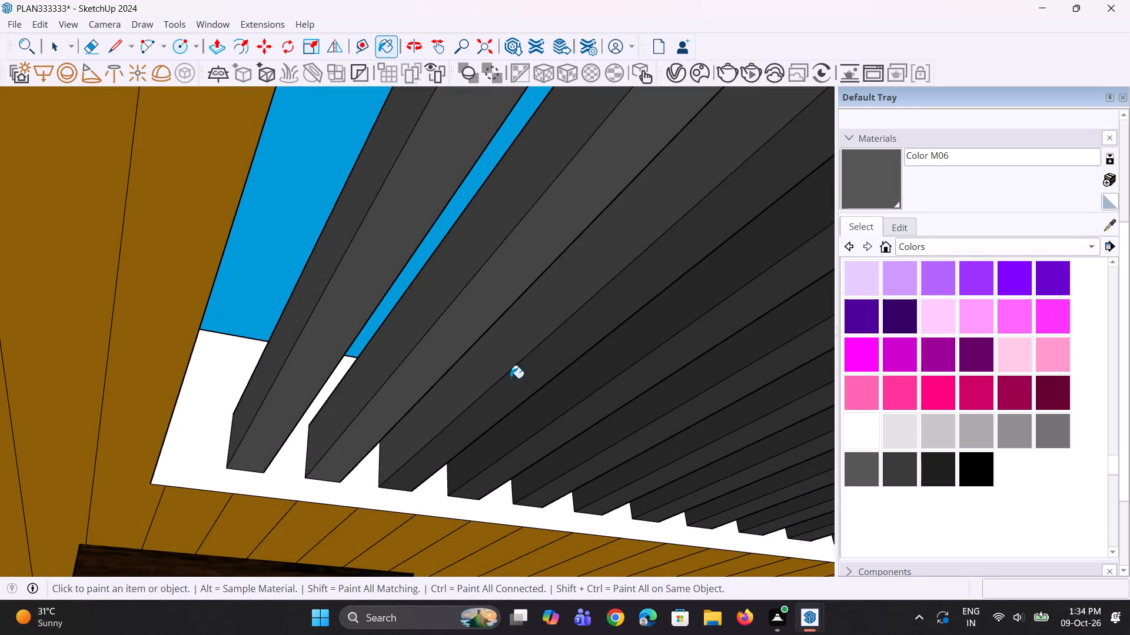
pyautogui.click(514, 385)
pyautogui.click(570, 400)
pyautogui.click(590, 412)
pyautogui.scroll(-2, 466, 437)
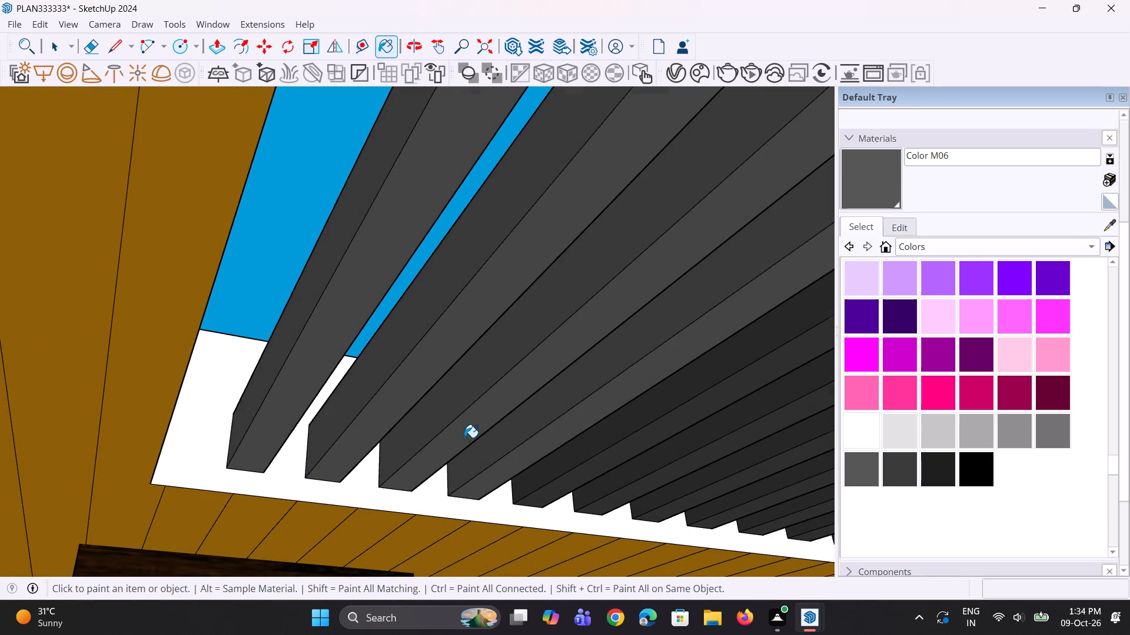
pyautogui.scroll(-2, 464, 437)
pyautogui.scroll(1, 578, 433)
pyautogui.click(577, 432)
pyautogui.click(586, 439)
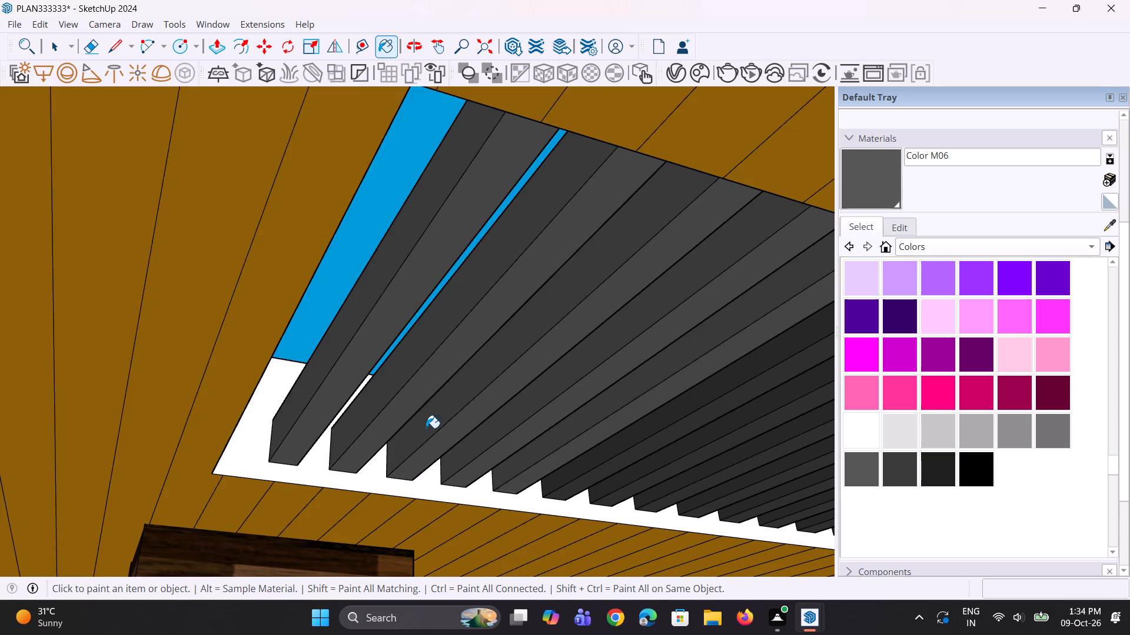
# Apply Color M06 to the undersides and facing sides of the sixth, seventh and eighth slats from the outer end.
pyautogui.scroll(-10, 421, 428)
pyautogui.scroll(2, 667, 443)
pyautogui.scroll(2, 521, 436)
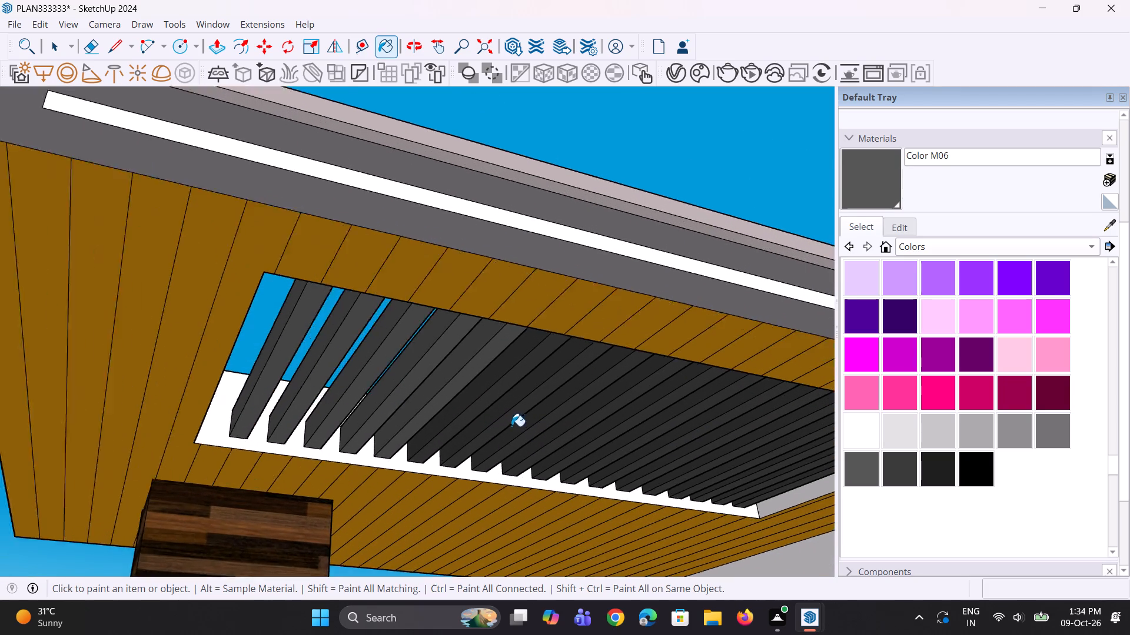
pyautogui.scroll(3, 511, 426)
pyautogui.click(477, 376)
pyautogui.click(498, 380)
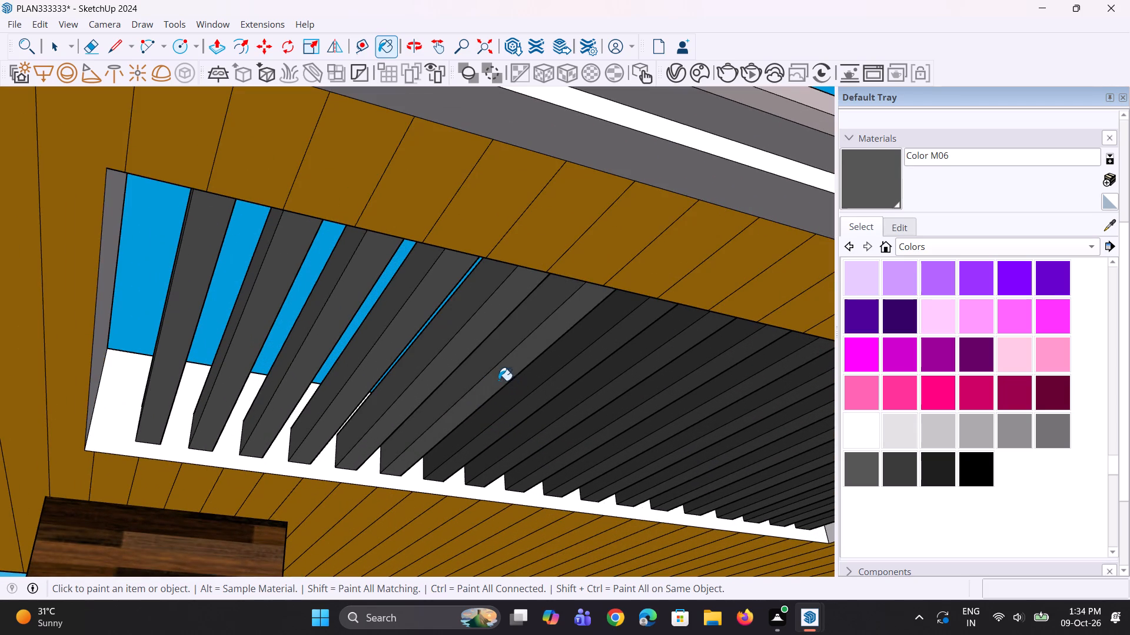
pyautogui.click(532, 391)
pyautogui.click(546, 403)
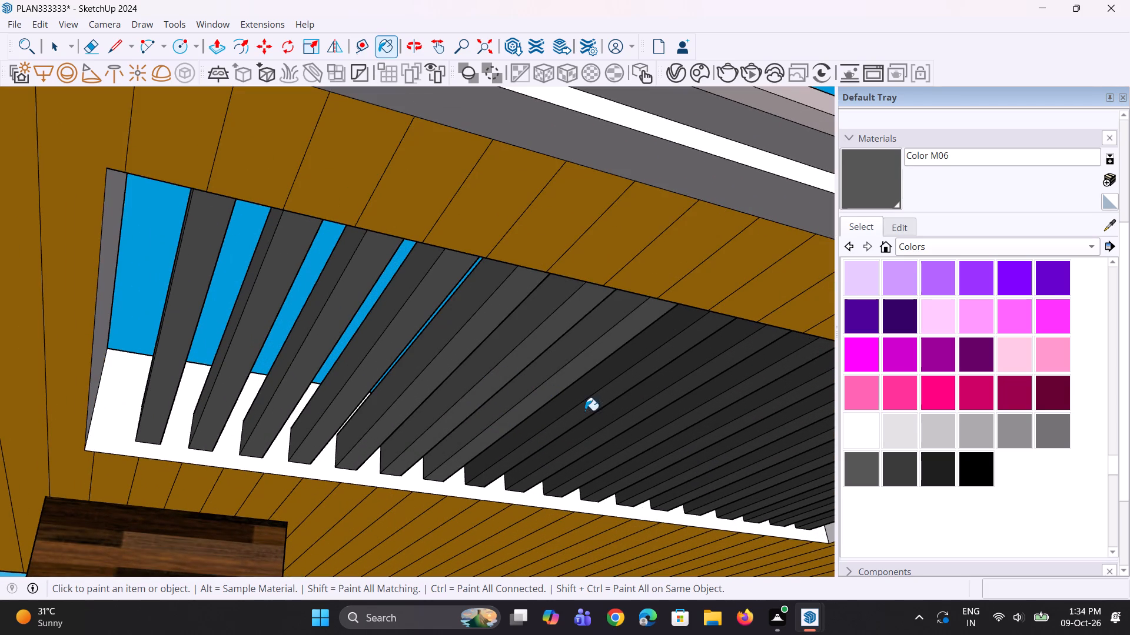
pyautogui.click(569, 399)
pyautogui.click(581, 406)
# Repaint the undersides and facing sides of the ninth to thirteenth slats from the outer end with Color M06.
pyautogui.moveTo(630, 417); pyautogui.dragTo(606, 383, button='middle')
pyautogui.scroll(3, 606, 397)
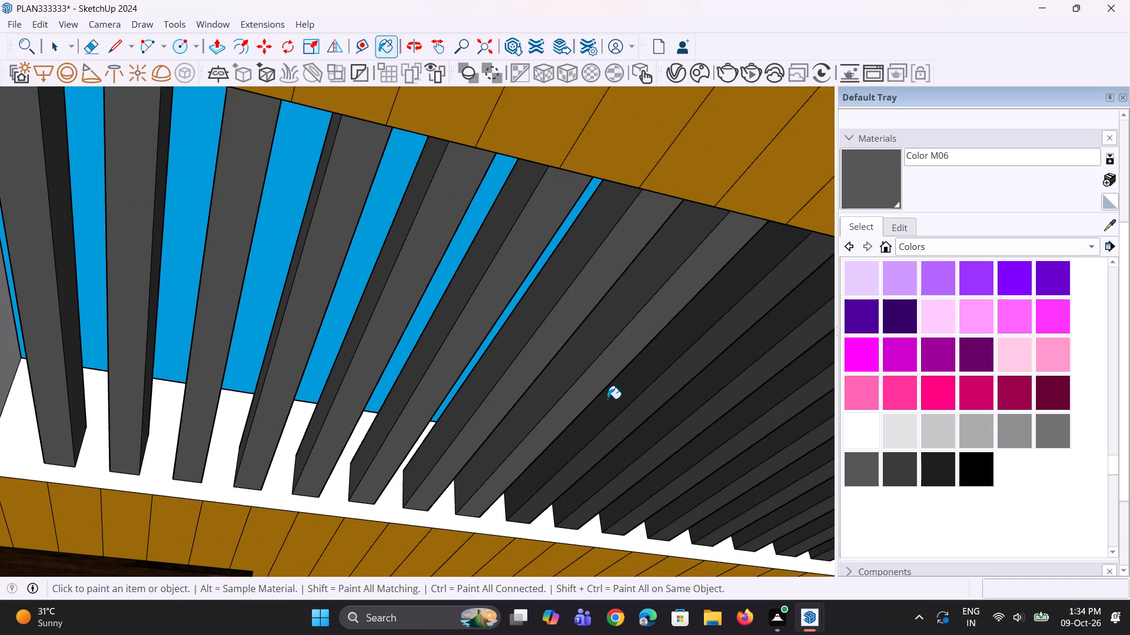
pyautogui.click(614, 400)
pyautogui.click(633, 424)
pyautogui.click(654, 435)
pyautogui.click(669, 452)
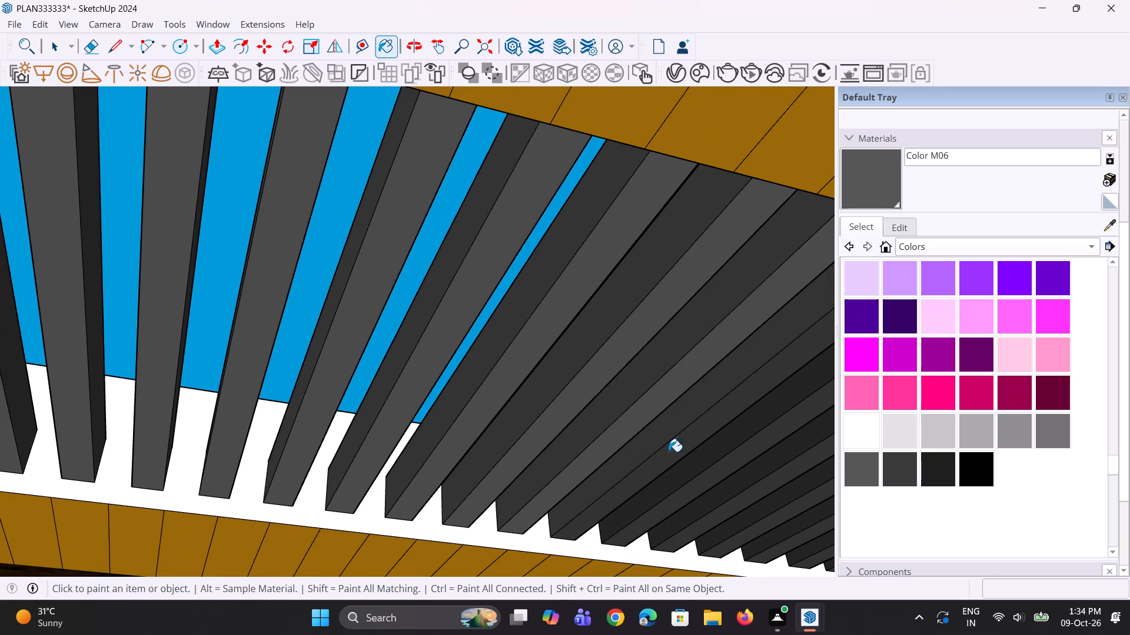
pyautogui.scroll(-6, 470, 412)
pyautogui.scroll(7, 697, 428)
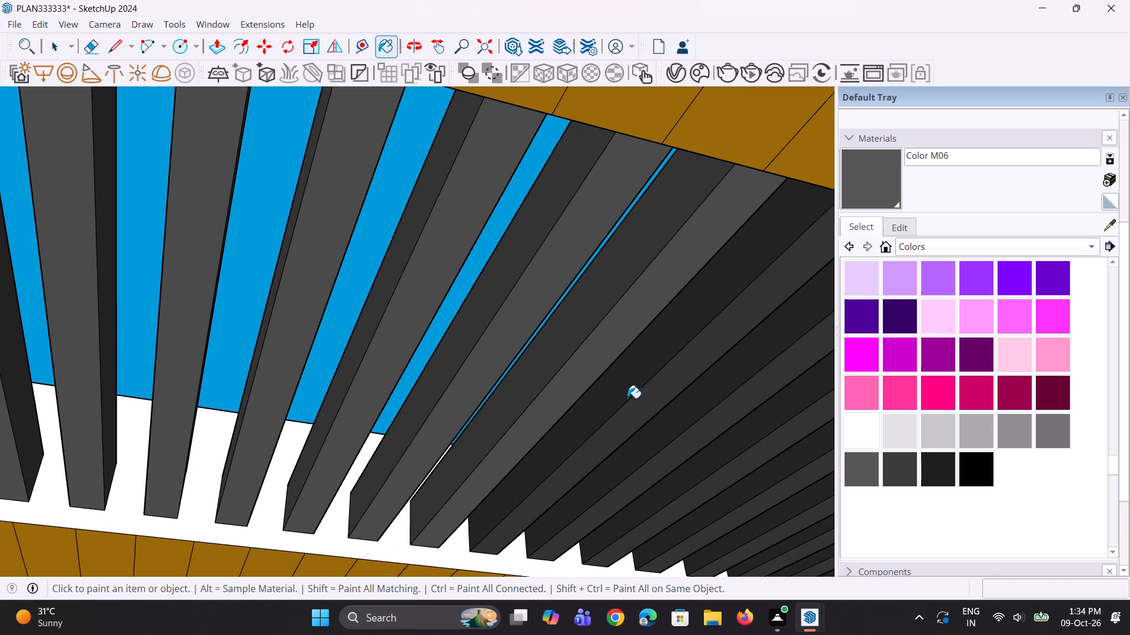
pyautogui.click(626, 393)
pyautogui.click(642, 413)
pyautogui.click(685, 419)
pyautogui.click(691, 437)
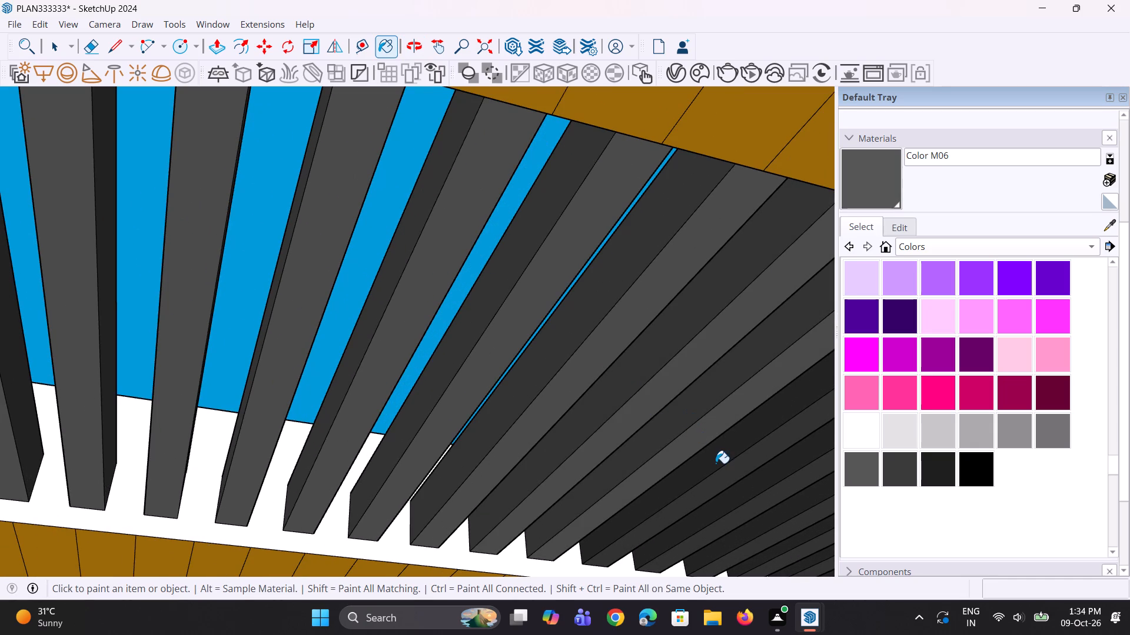
pyautogui.click(716, 463)
pyautogui.click(722, 479)
# Repaint the undersides and facing sides of the next four slats, up to the second-to-last at the inner end, with Color M06.
pyautogui.scroll(-5, 526, 471)
pyautogui.scroll(4, 677, 484)
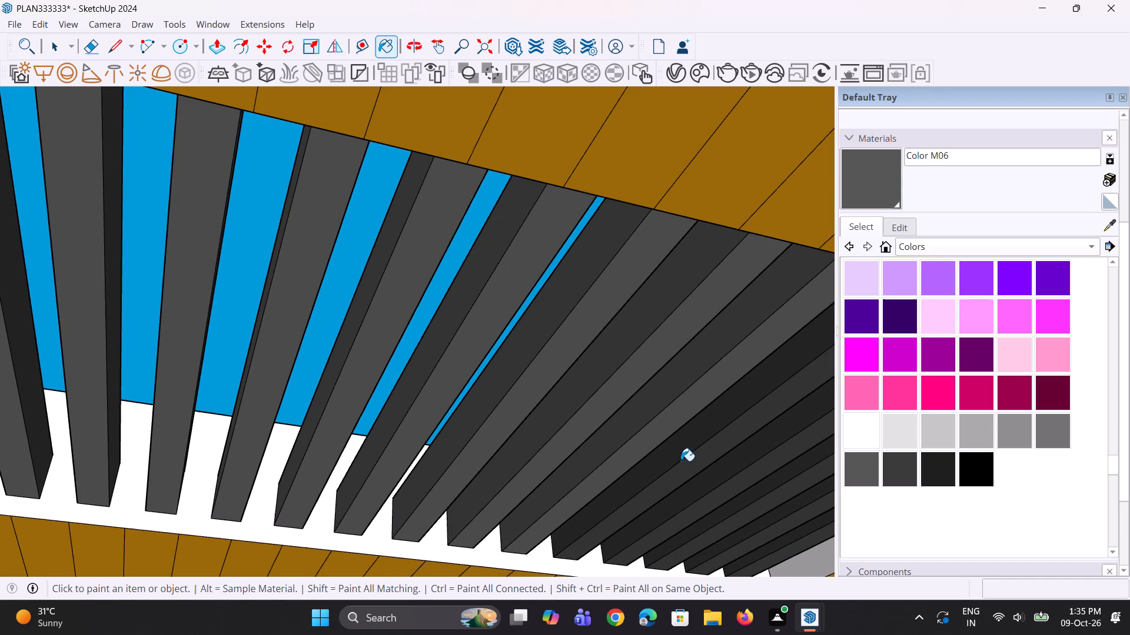
pyautogui.click(681, 461)
pyautogui.click(689, 469)
pyautogui.click(703, 432)
pyautogui.scroll(-4, 531, 448)
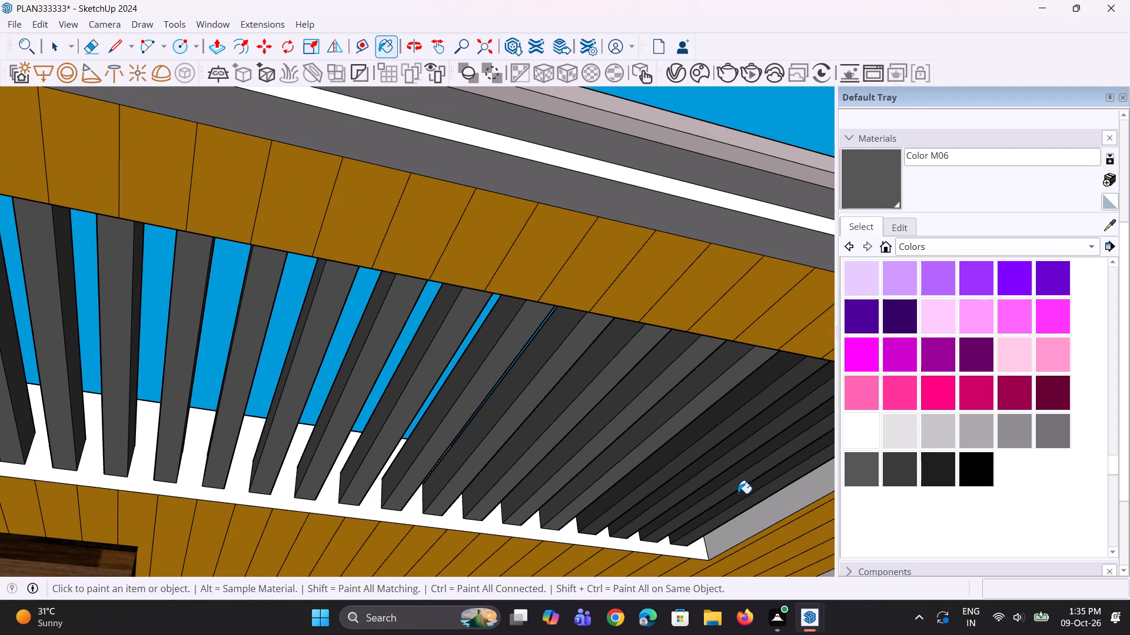
pyautogui.scroll(7, 666, 460)
pyautogui.click(664, 452)
pyautogui.click(676, 474)
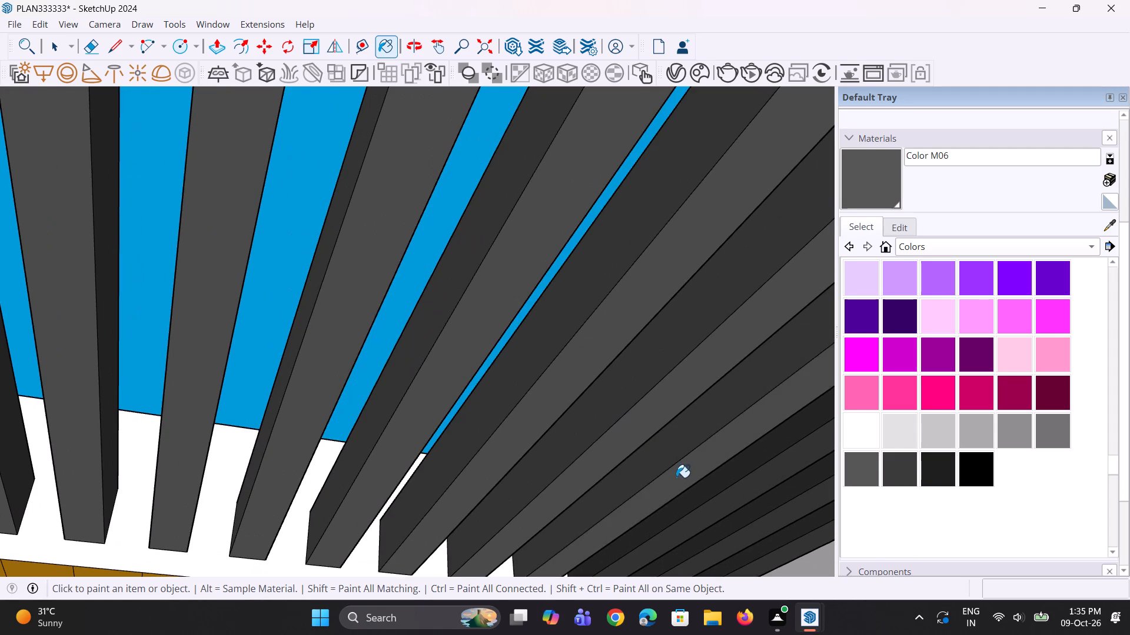
pyautogui.scroll(-6, 526, 450)
pyautogui.scroll(3, 662, 466)
pyautogui.click(677, 443)
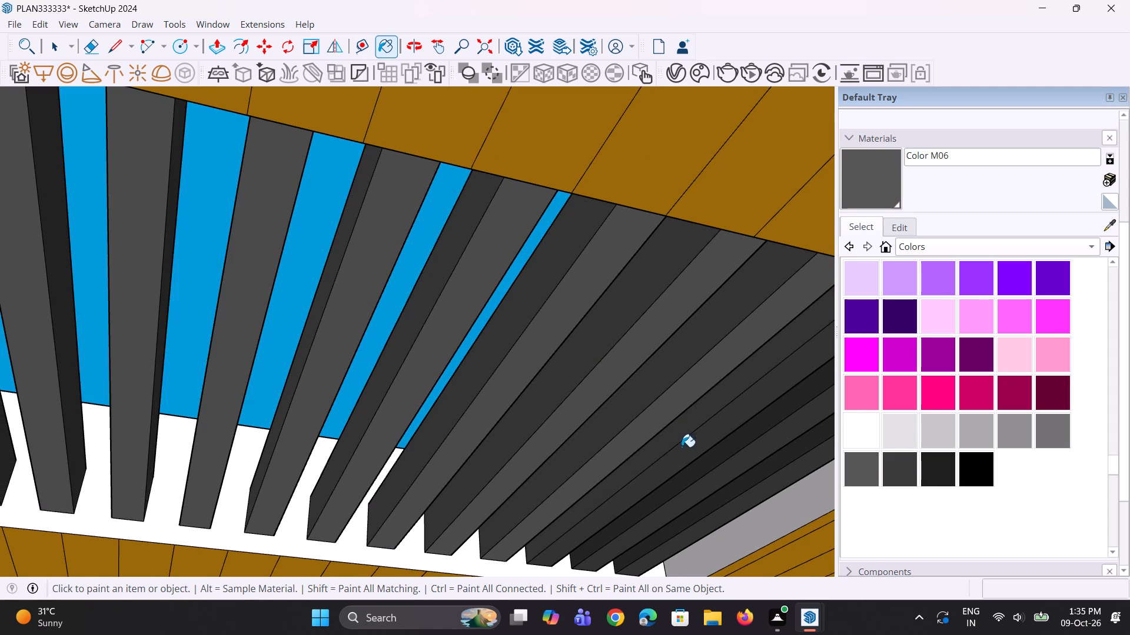
pyautogui.click(687, 464)
pyautogui.click(696, 472)
pyautogui.click(712, 481)
# Apply Color M06 to the last slat's underside and side at the inner end, and go over a neighbouring slat again.
pyautogui.scroll(-4, 518, 474)
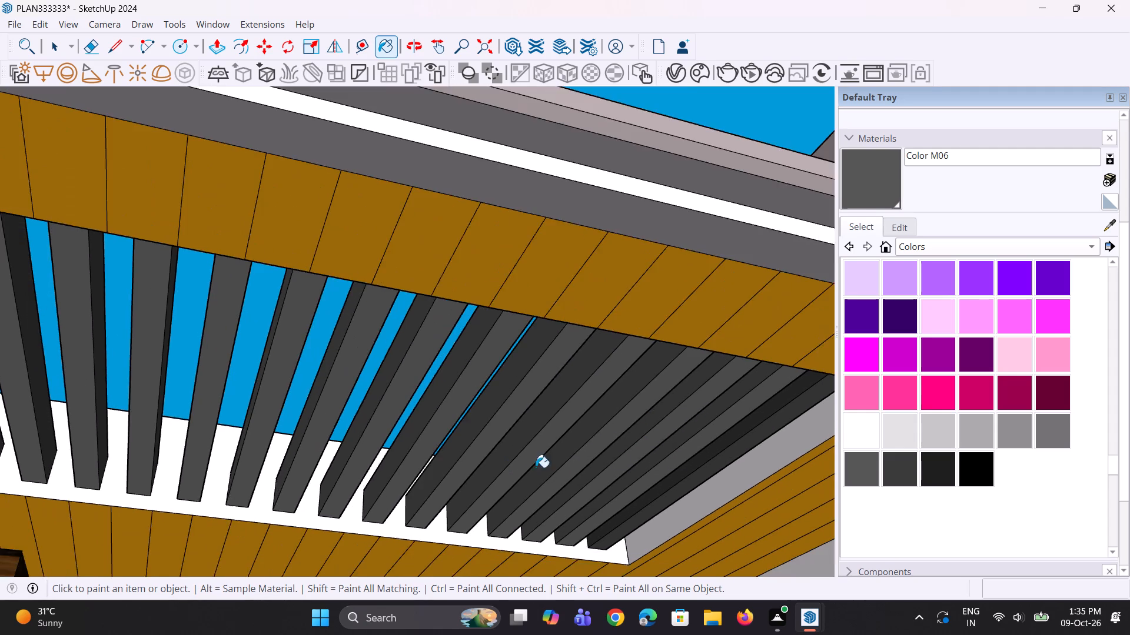
pyautogui.scroll(3, 695, 468)
pyautogui.click(694, 460)
pyautogui.click(705, 475)
pyautogui.scroll(-5, 687, 480)
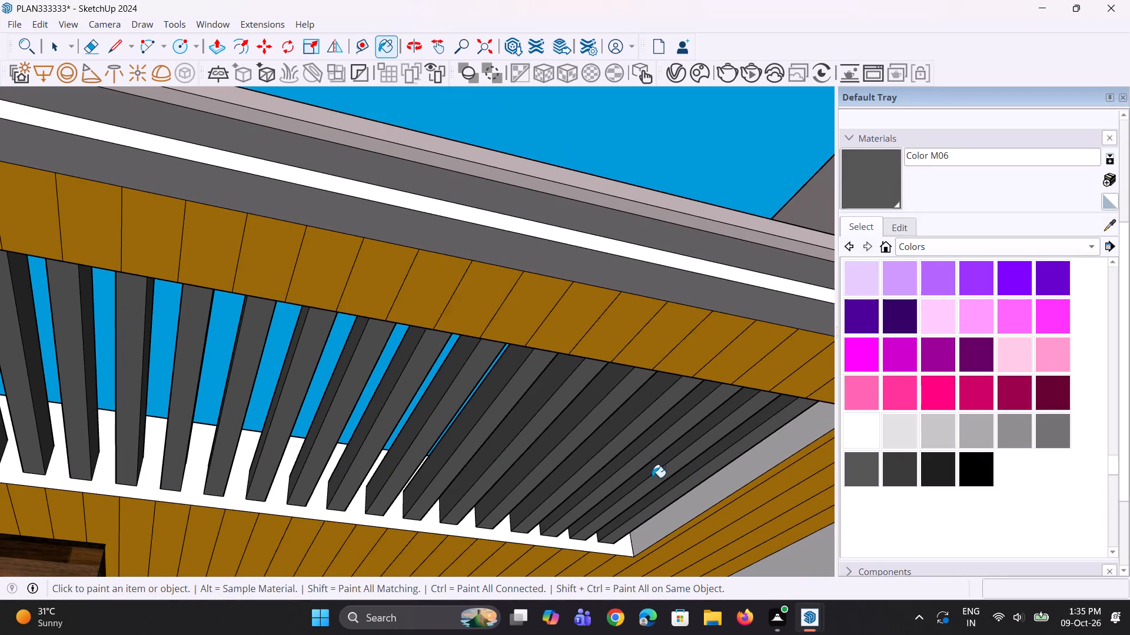
pyautogui.moveTo(601, 444); pyautogui.dragTo(537, 403, button='middle')
pyautogui.scroll(1, 585, 386)
pyautogui.click(607, 376)
pyautogui.click(595, 355)
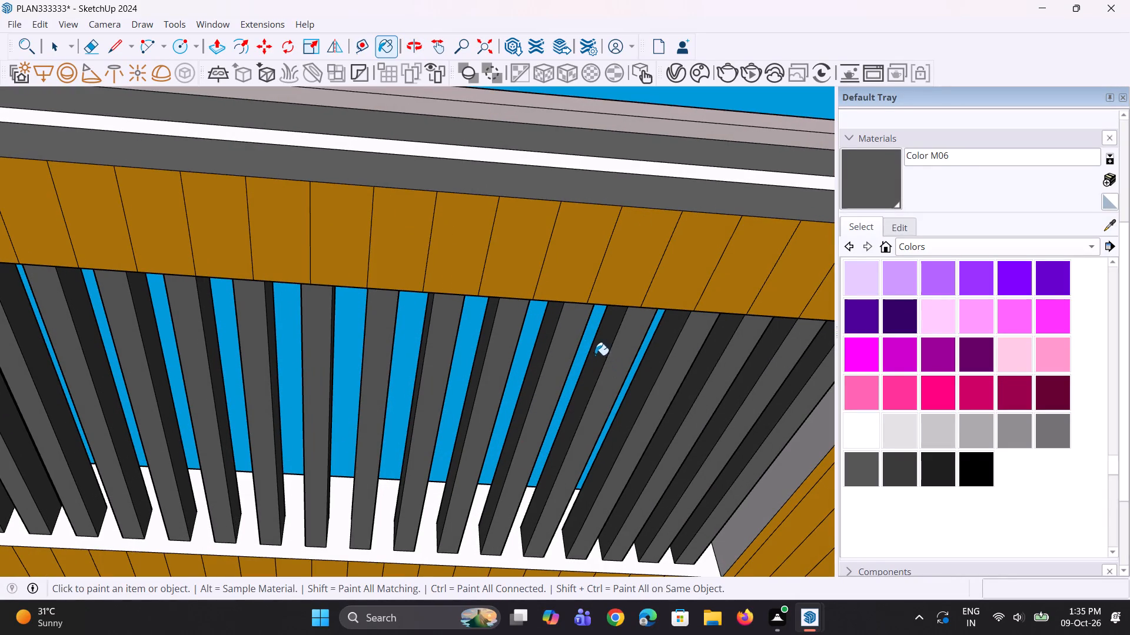
# Apply Color M07 to the front of the balcony railing's top bar, undoing any paint put on the side wall.
pyautogui.scroll(-9, 611, 396)
pyautogui.moveTo(552, 387); pyautogui.dragTo(558, 449, button='middle')
pyautogui.scroll(-4, 579, 354)
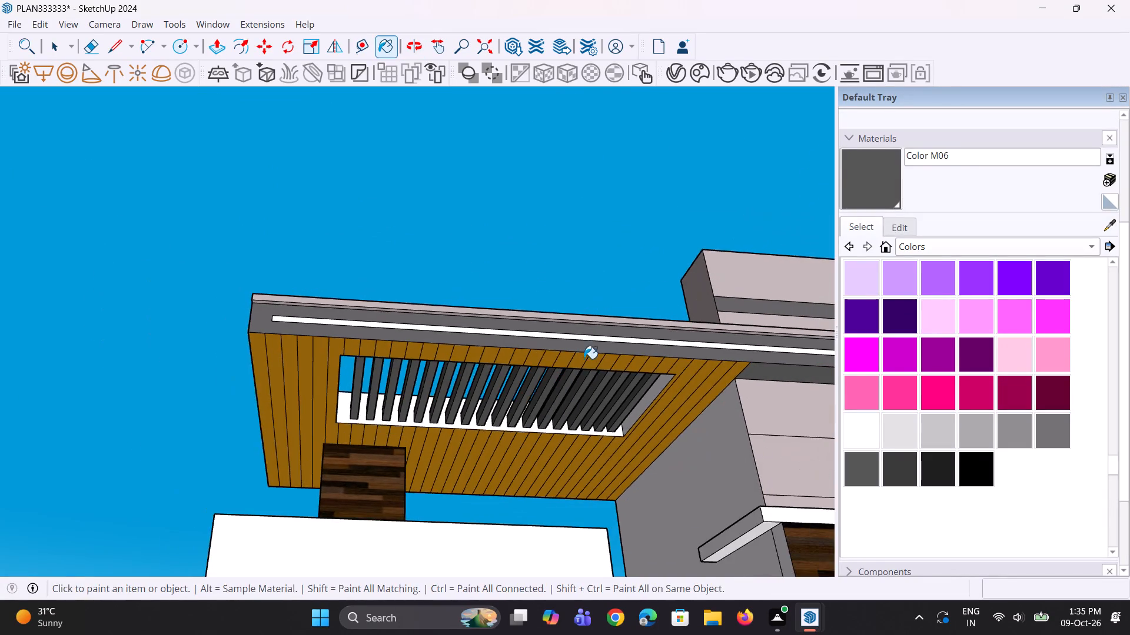
pyautogui.moveTo(574, 382); pyautogui.dragTo(561, 504, button='middle')
pyautogui.scroll(2, 549, 364)
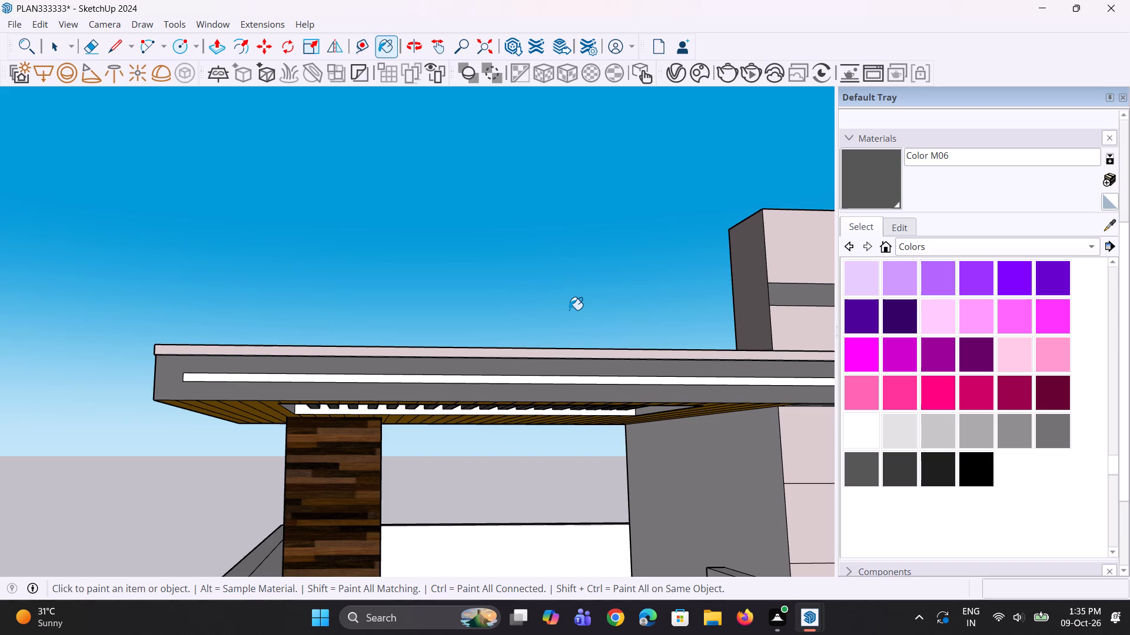
pyautogui.scroll(-10, 598, 371)
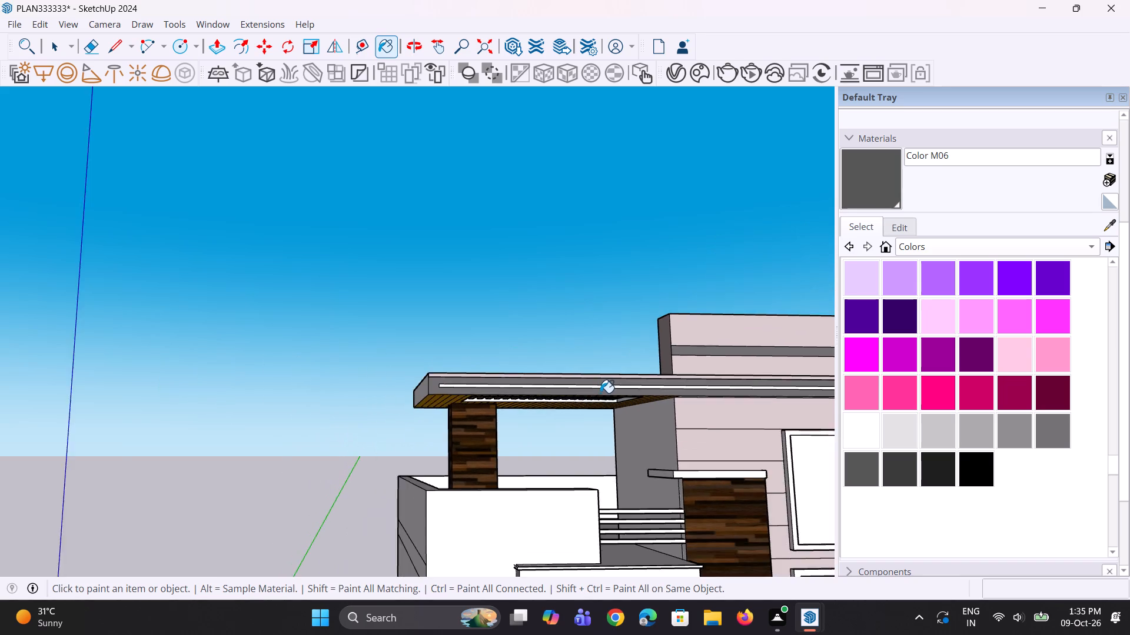
pyautogui.scroll(-3, 600, 393)
pyautogui.scroll(6, 631, 589)
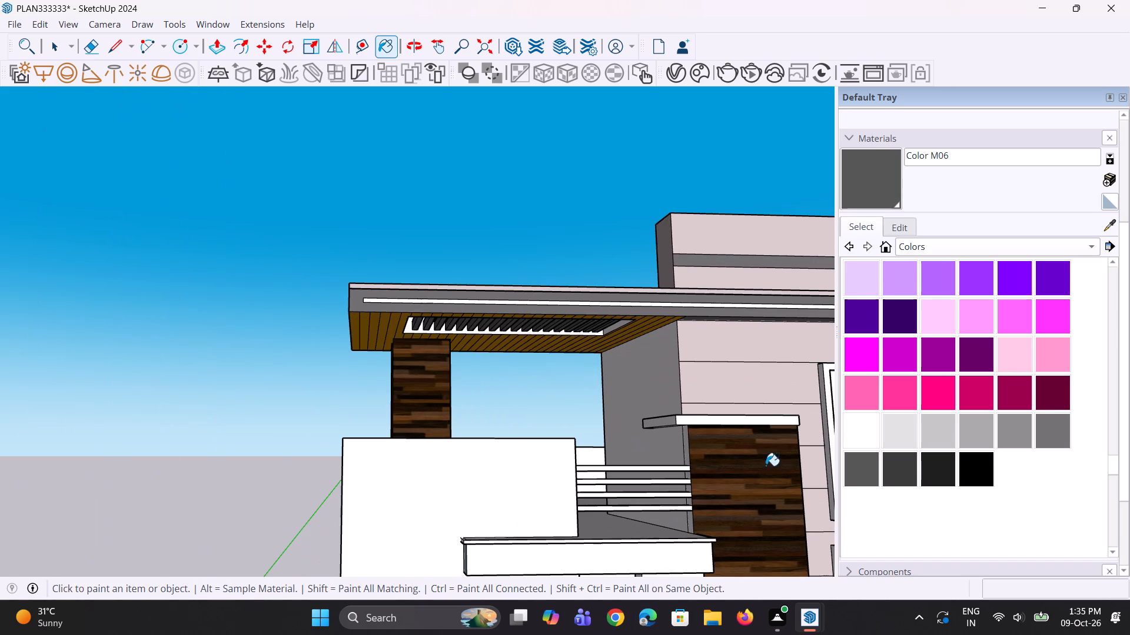
pyautogui.click(903, 474)
pyautogui.scroll(3, 590, 462)
pyautogui.moveTo(605, 460); pyautogui.dragTo(616, 503, button='middle')
pyautogui.click(630, 503)
pyautogui.click(644, 492)
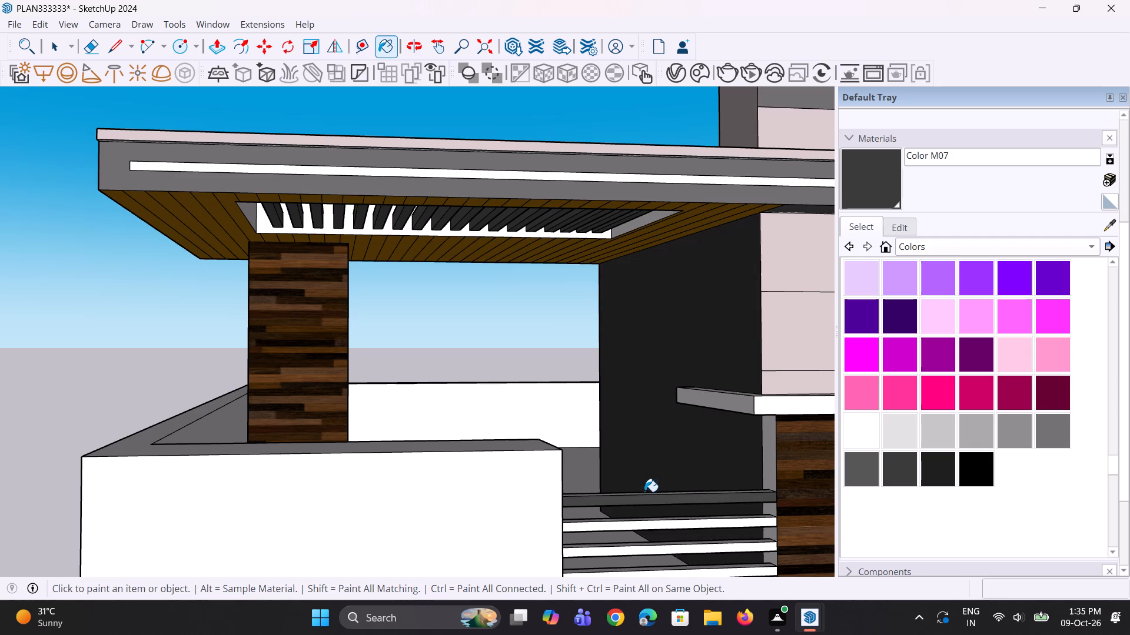
pyautogui.hotkey('ctrl', 'z')
# Apply Color M07 to the fronts of the three lower balcony railing bars and the tops of all four bars.
pyautogui.moveTo(651, 489); pyautogui.dragTo(707, 600, button='middle')
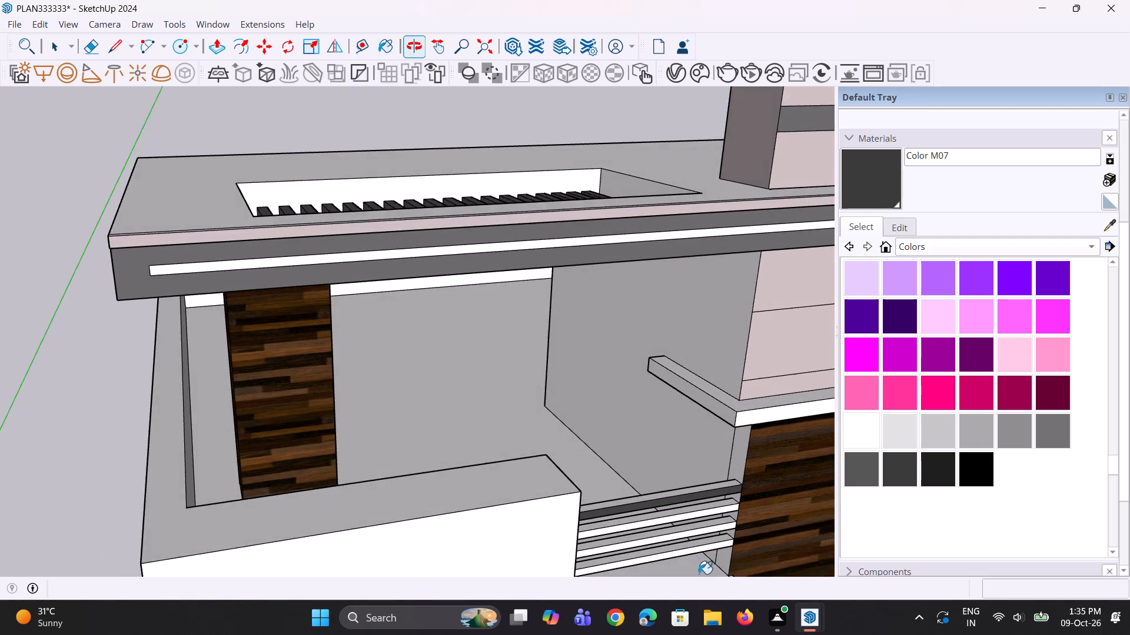
pyautogui.scroll(2, 677, 507)
pyautogui.click(683, 493)
pyautogui.moveTo(694, 506); pyautogui.dragTo(833, 537, button='middle')
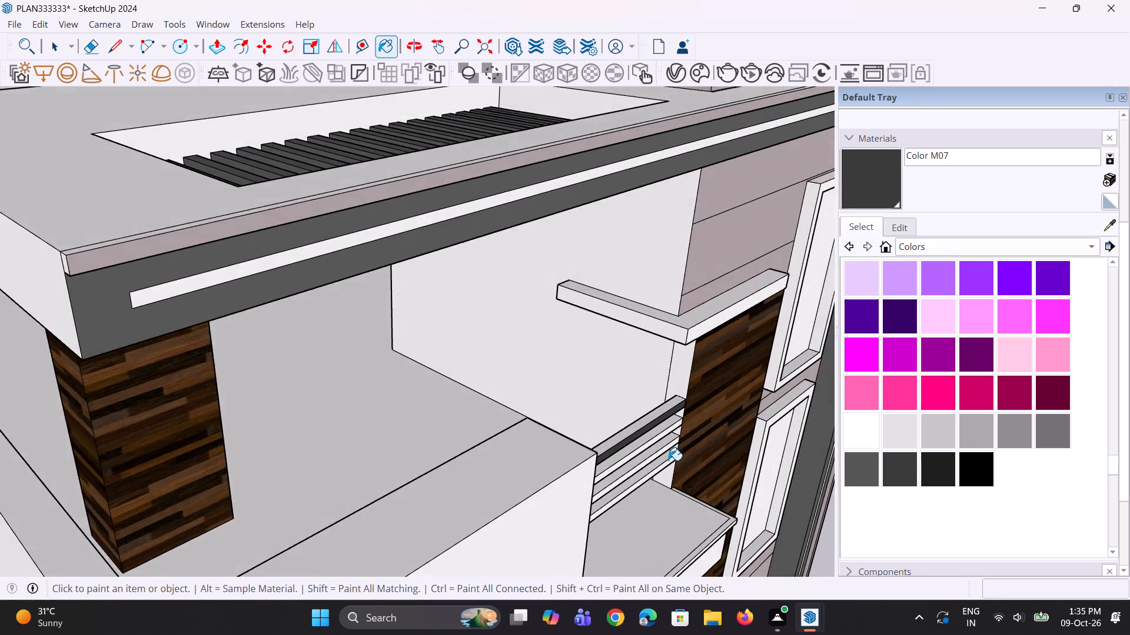
pyautogui.scroll(6, 666, 460)
pyautogui.click(640, 443)
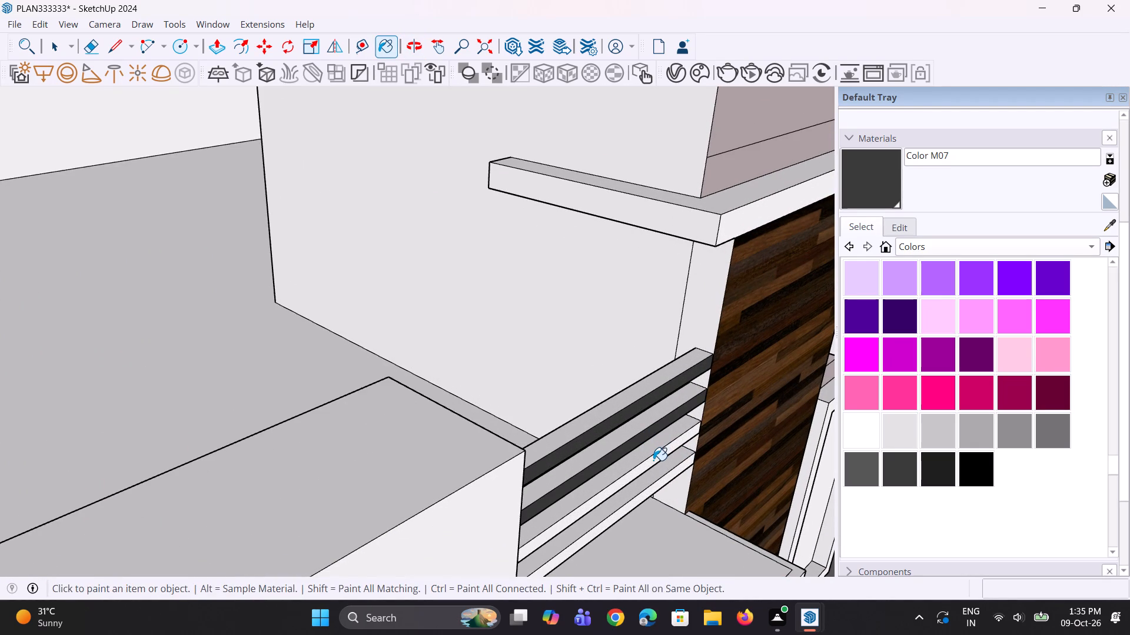
pyautogui.click(653, 460)
pyautogui.click(660, 482)
pyautogui.click(660, 474)
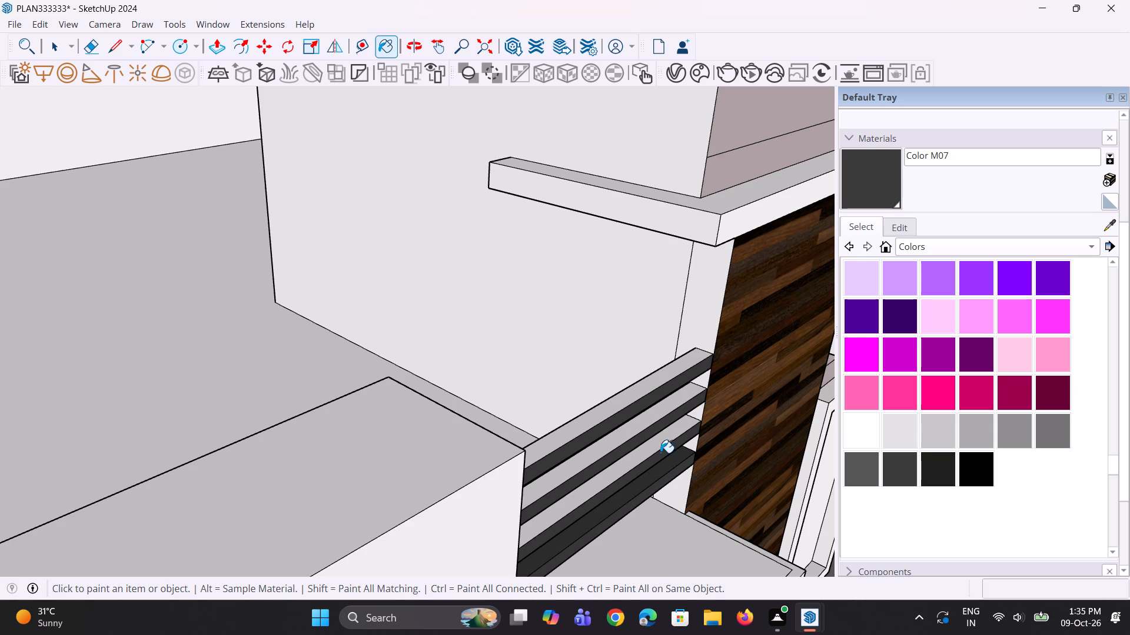
pyautogui.click(660, 446)
pyautogui.click(656, 418)
pyautogui.click(643, 394)
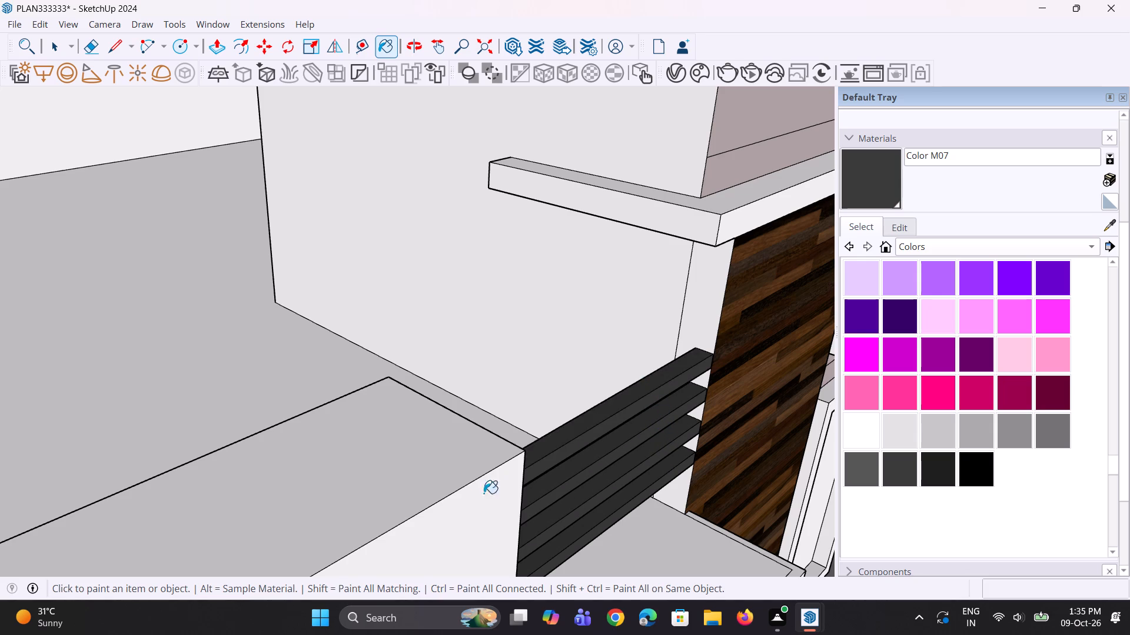
# Apply Color M07 to the inner faces of all four balcony railing bars.
pyautogui.moveTo(488, 495); pyautogui.dragTo(778, 503, button='middle')
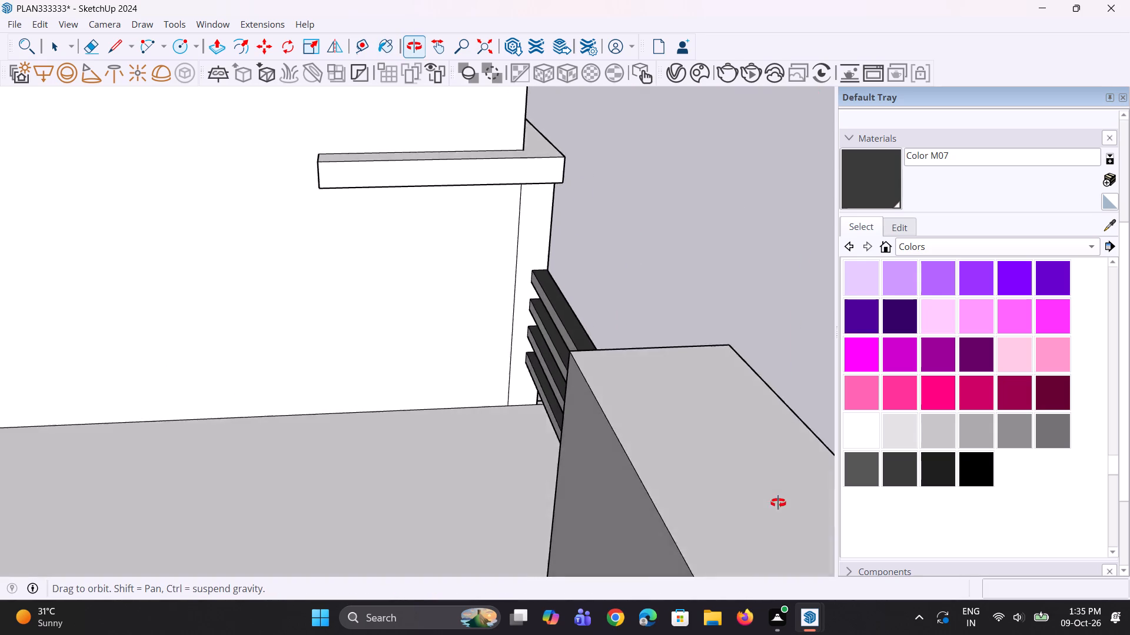
pyautogui.moveTo(778, 503); pyautogui.dragTo(781, 494, button='middle')
pyautogui.scroll(3, 387, 421)
pyautogui.scroll(3, 551, 347)
pyautogui.click(747, 293)
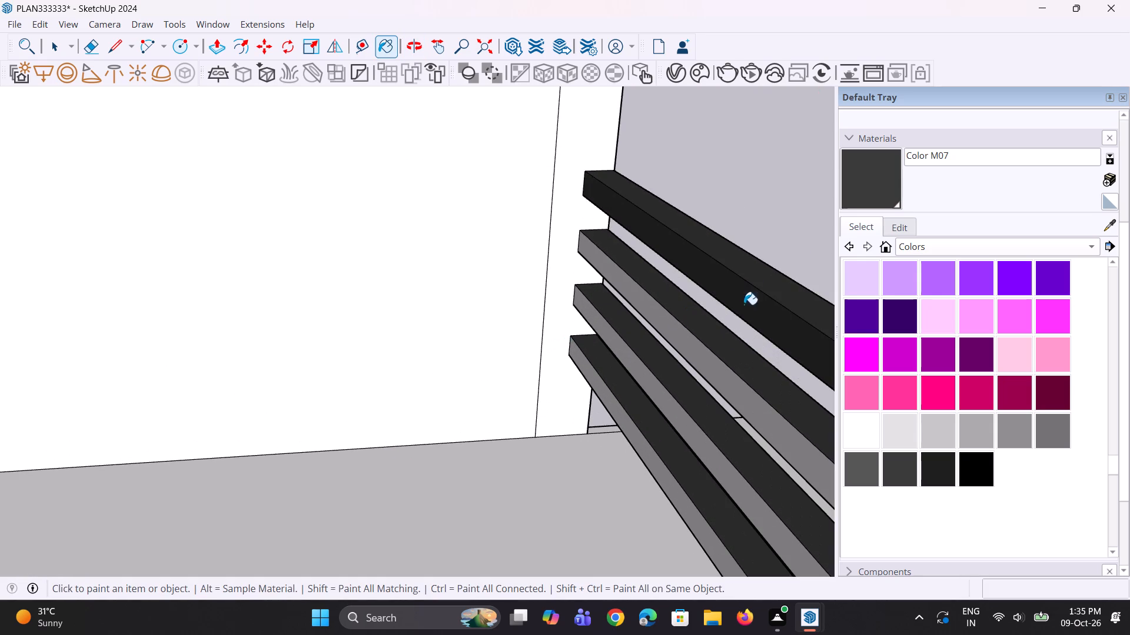
pyautogui.click(721, 373)
pyautogui.click(692, 427)
pyautogui.click(654, 473)
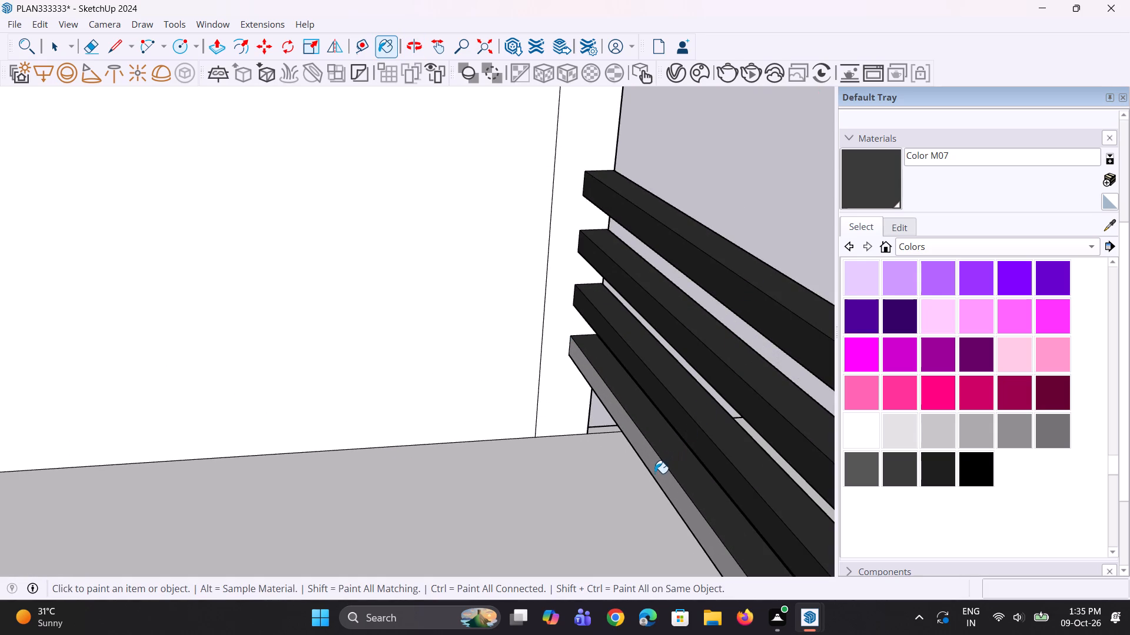
# Apply Color M07 to the undersides of all four balcony railing bars.
pyautogui.moveTo(668, 477); pyautogui.dragTo(723, 322, button='middle')
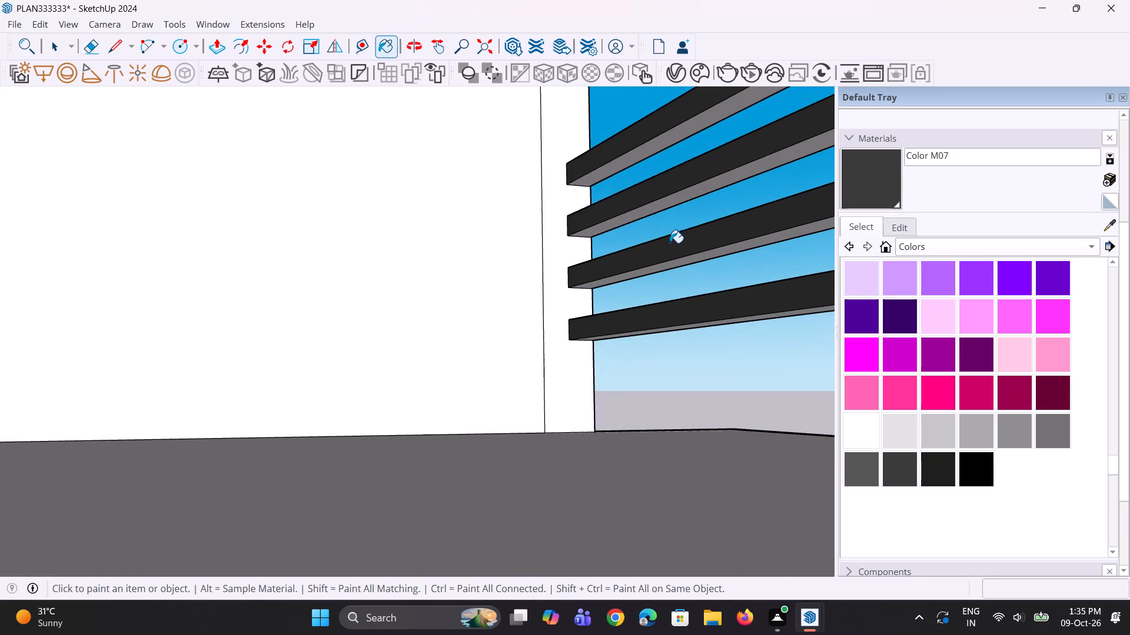
pyautogui.scroll(2, 652, 174)
pyautogui.click(638, 148)
pyautogui.click(663, 244)
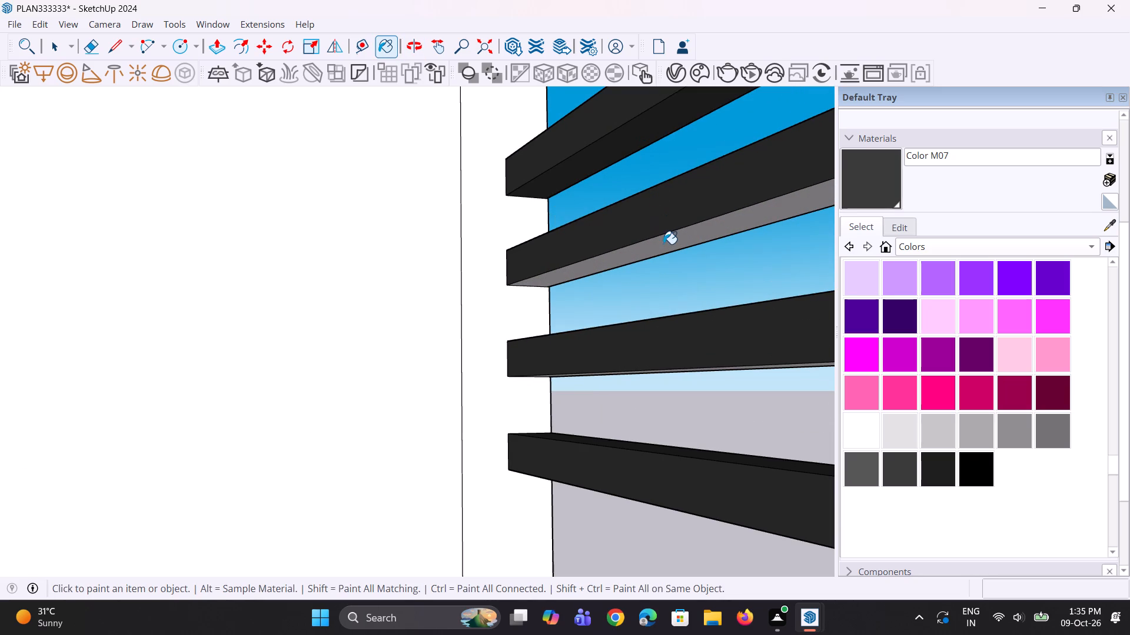
pyautogui.moveTo(646, 353); pyautogui.dragTo(636, 273, button='middle')
pyautogui.click(633, 300)
pyautogui.click(654, 423)
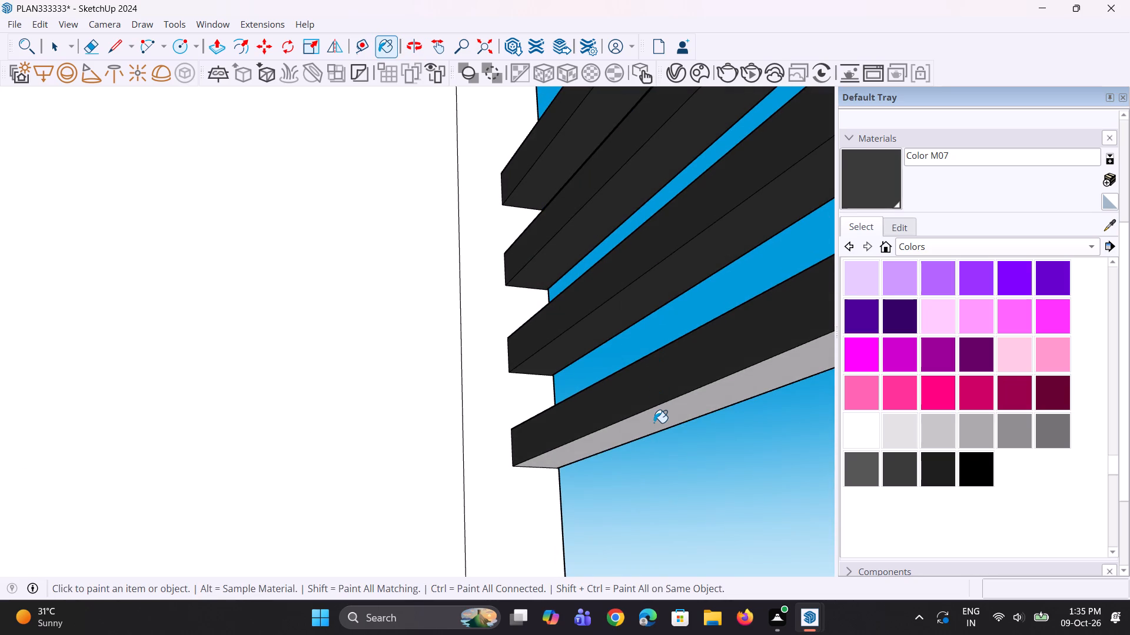
# Examine the whole house and the painted balcony railing from the front.
pyautogui.scroll(-7, 654, 429)
pyautogui.click(482, 52)
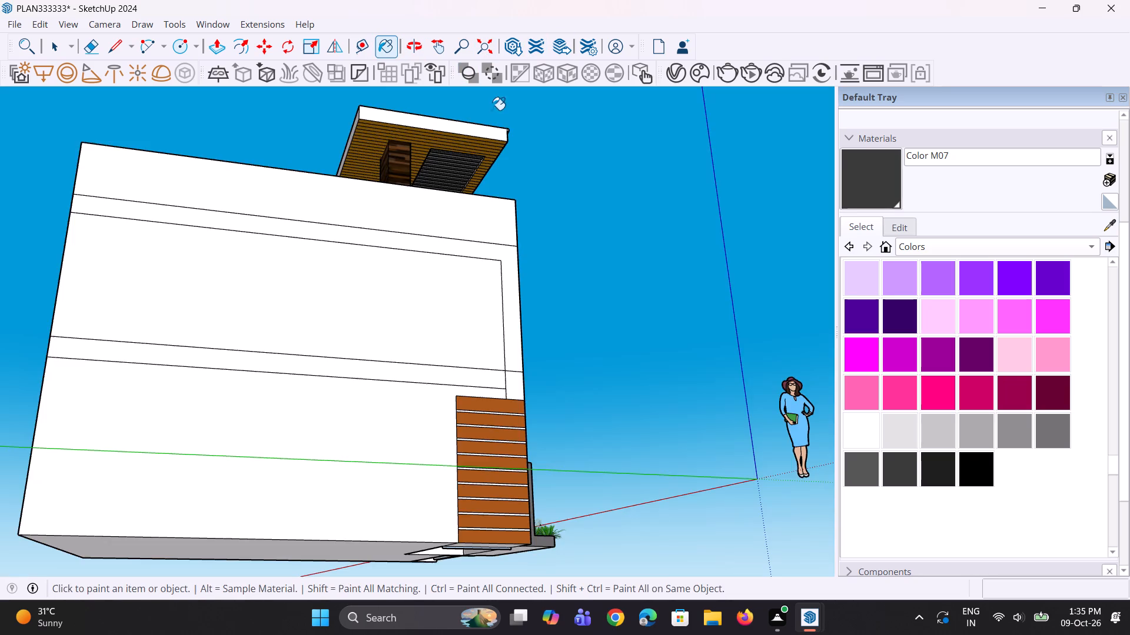
pyautogui.scroll(-3, 505, 415)
pyautogui.moveTo(471, 277); pyautogui.dragTo(402, 526, button='middle')
pyautogui.moveTo(460, 463); pyautogui.dragTo(101, 422, button='middle')
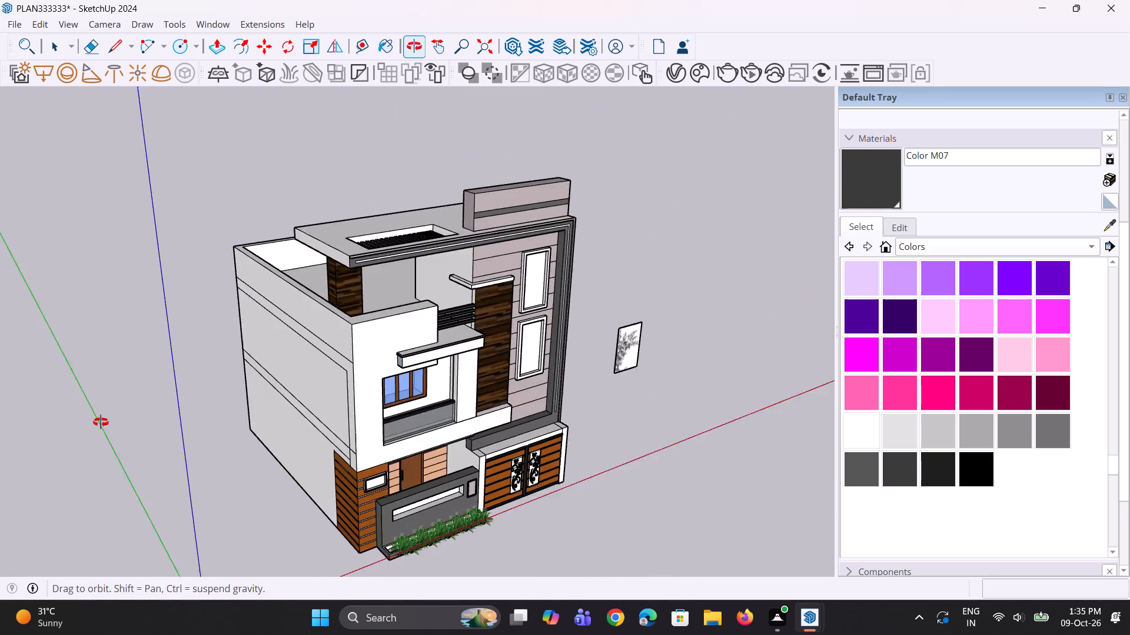
pyautogui.moveTo(101, 422); pyautogui.dragTo(103, 423, button='middle')
pyautogui.scroll(4, 360, 332)
pyautogui.moveTo(437, 330); pyautogui.dragTo(195, 329, button='middle')
pyautogui.scroll(4, 424, 321)
pyautogui.moveTo(442, 334); pyautogui.dragTo(455, 328, button='middle')
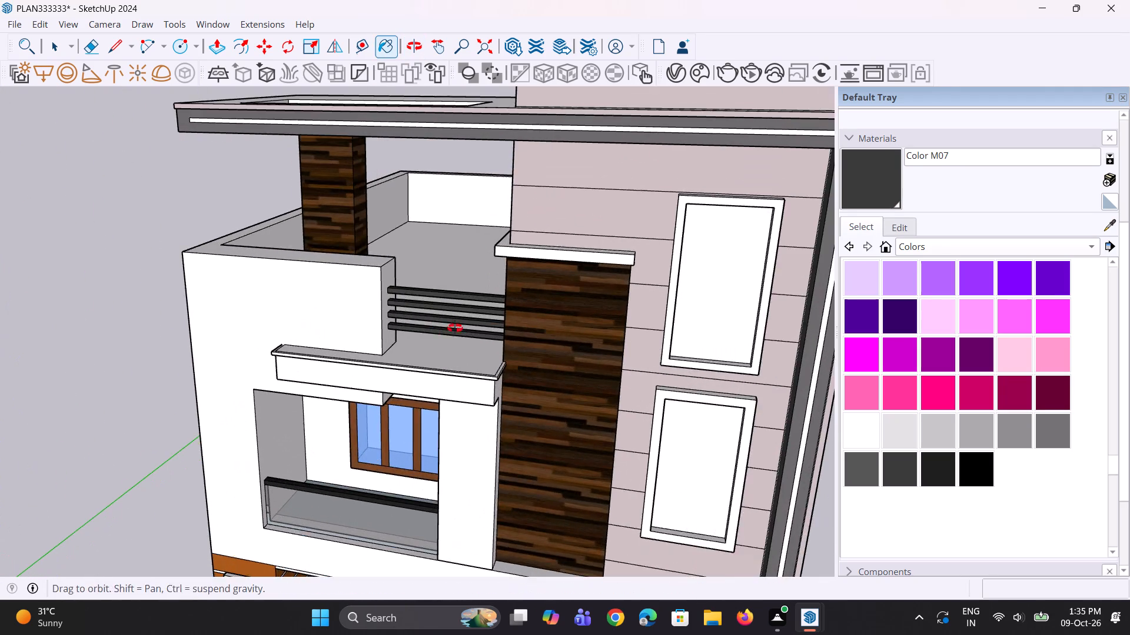
pyautogui.moveTo(455, 328); pyautogui.dragTo(458, 320, button='middle')
pyautogui.scroll(1, 458, 322)
pyautogui.scroll(-4, 458, 319)
pyautogui.moveTo(444, 365); pyautogui.dragTo(444, 391, button='middle')
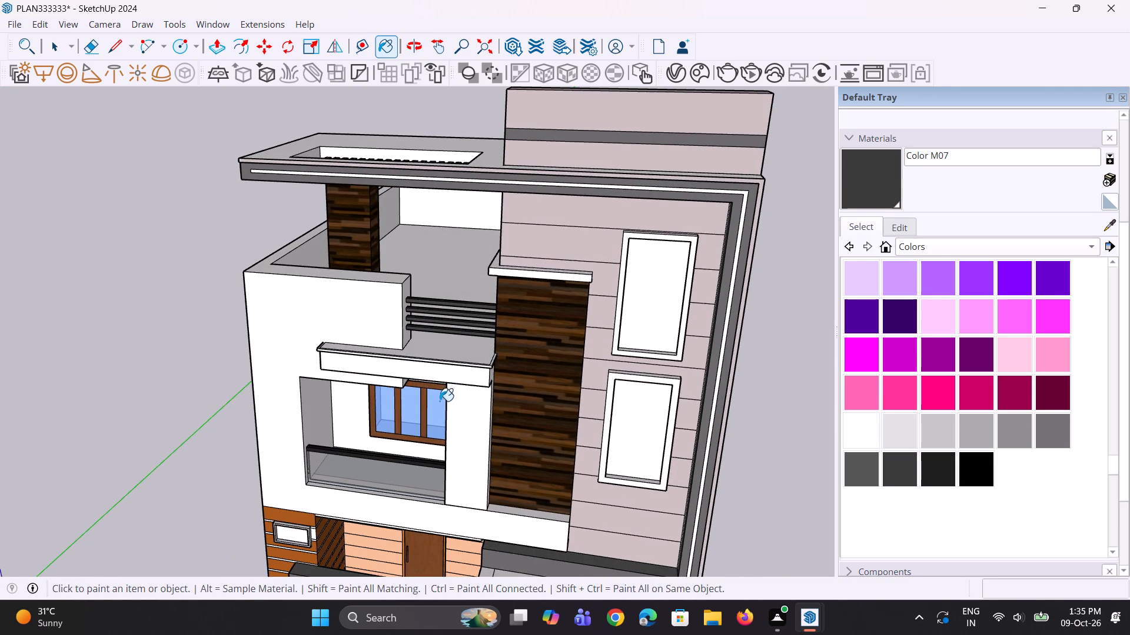
pyautogui.moveTo(408, 412); pyautogui.dragTo(430, 370, button='middle')
pyautogui.press('space')
pyautogui.press('space')
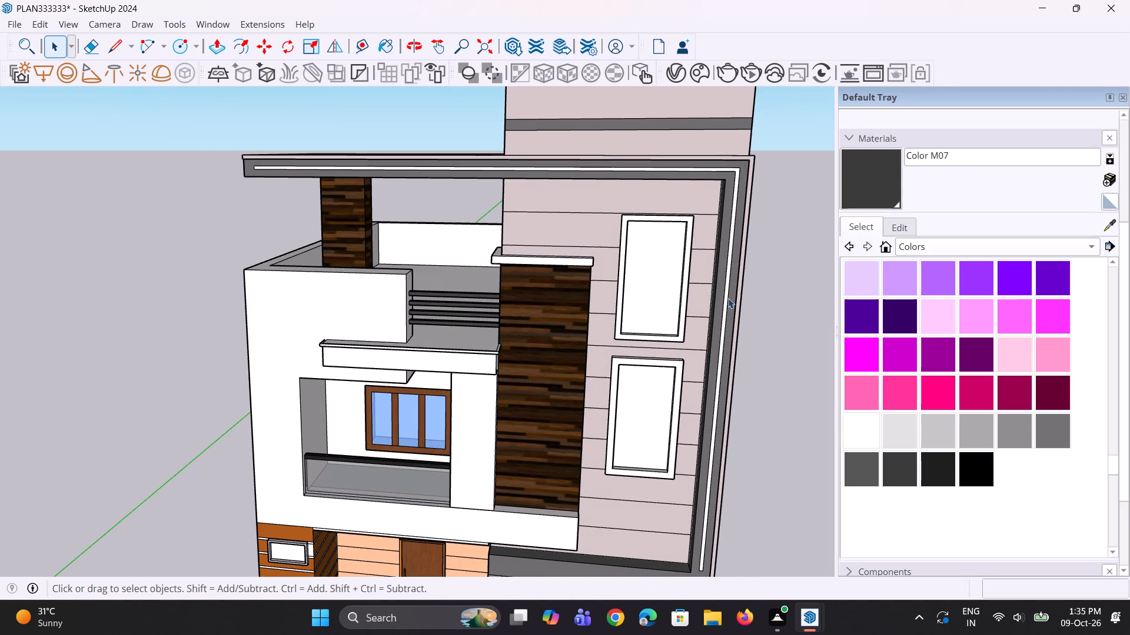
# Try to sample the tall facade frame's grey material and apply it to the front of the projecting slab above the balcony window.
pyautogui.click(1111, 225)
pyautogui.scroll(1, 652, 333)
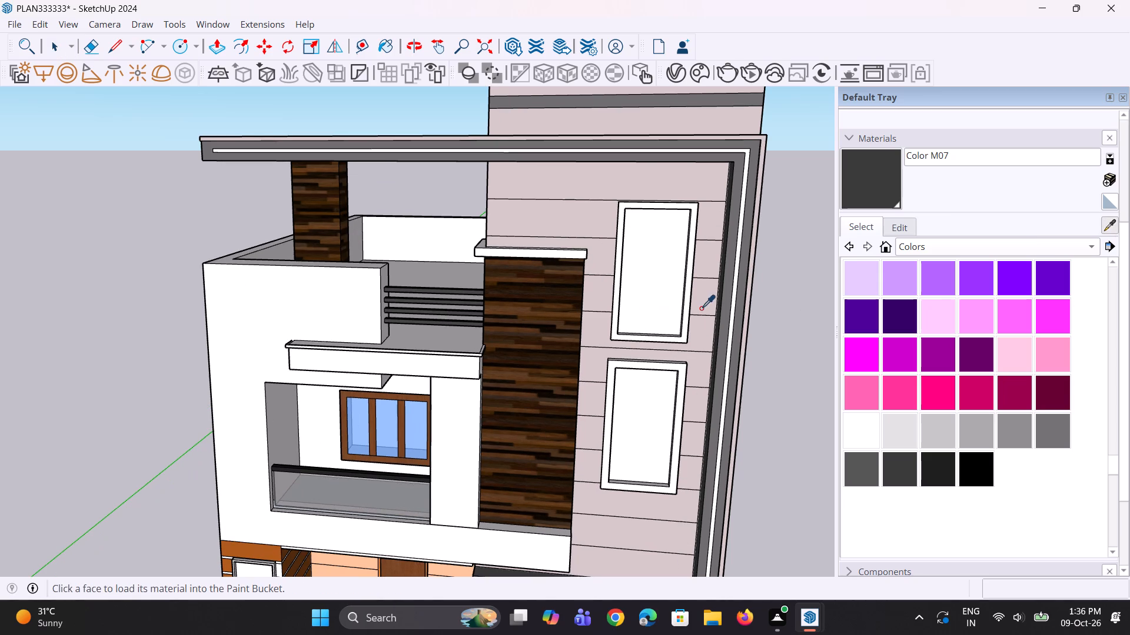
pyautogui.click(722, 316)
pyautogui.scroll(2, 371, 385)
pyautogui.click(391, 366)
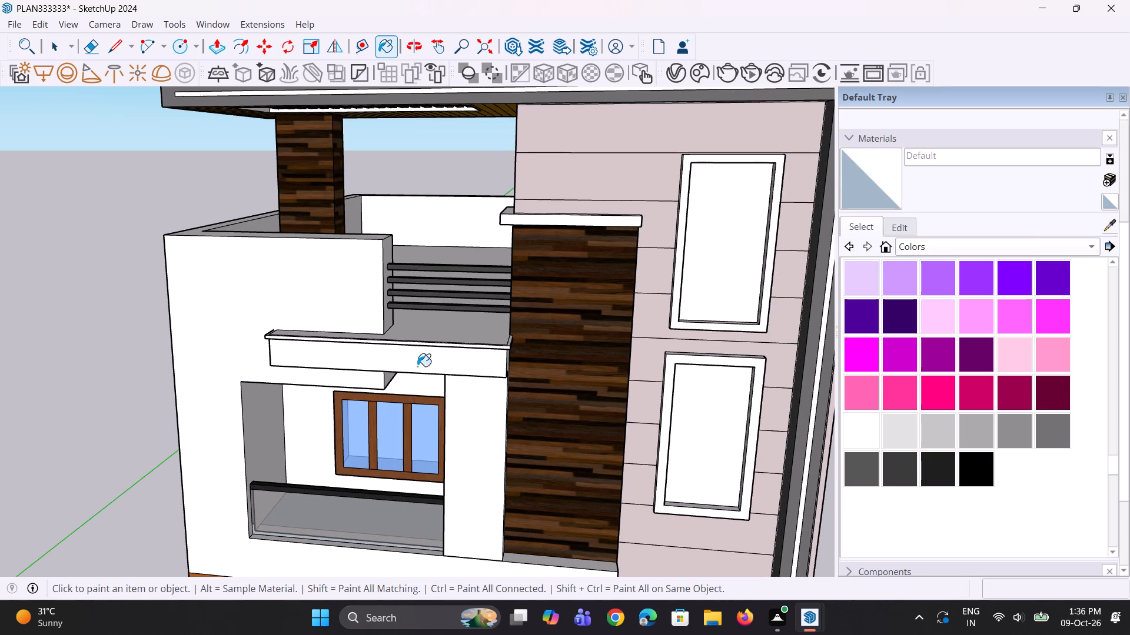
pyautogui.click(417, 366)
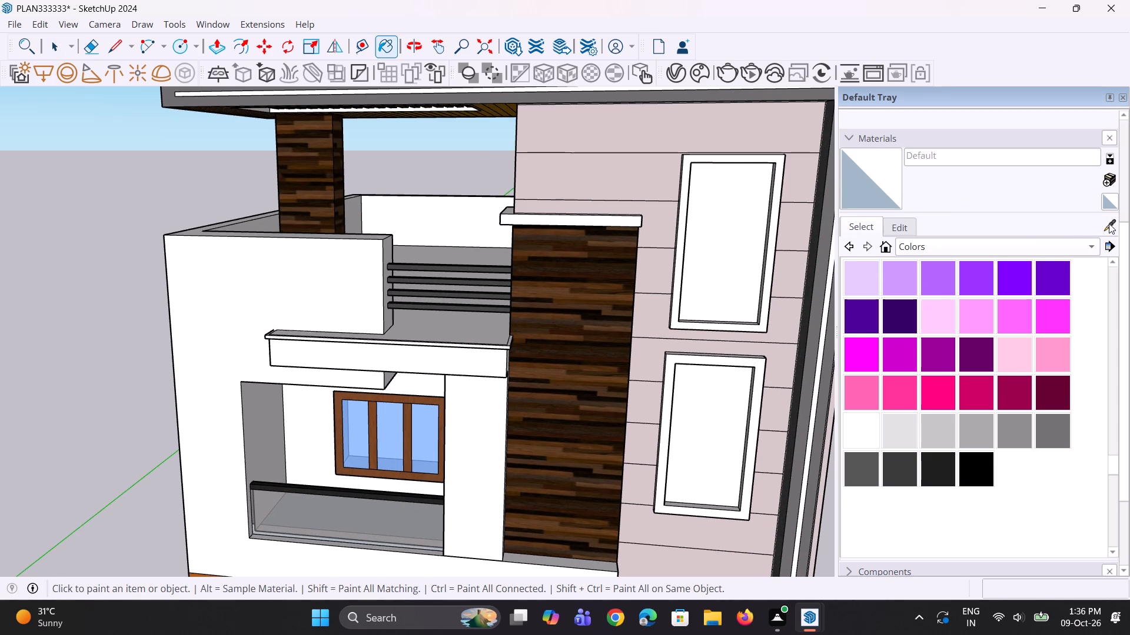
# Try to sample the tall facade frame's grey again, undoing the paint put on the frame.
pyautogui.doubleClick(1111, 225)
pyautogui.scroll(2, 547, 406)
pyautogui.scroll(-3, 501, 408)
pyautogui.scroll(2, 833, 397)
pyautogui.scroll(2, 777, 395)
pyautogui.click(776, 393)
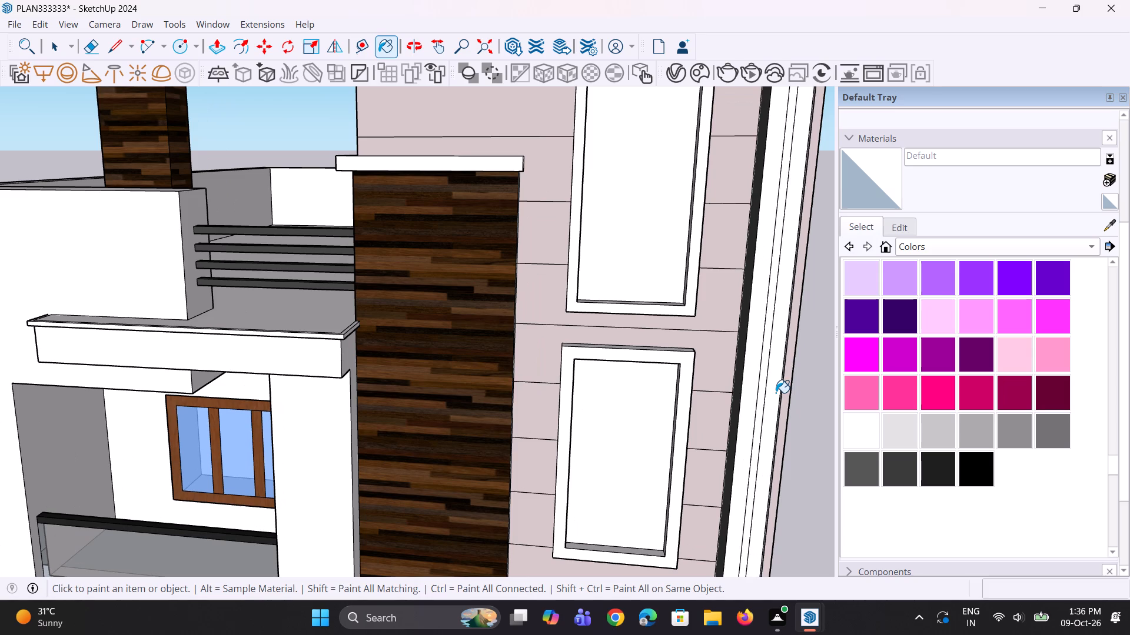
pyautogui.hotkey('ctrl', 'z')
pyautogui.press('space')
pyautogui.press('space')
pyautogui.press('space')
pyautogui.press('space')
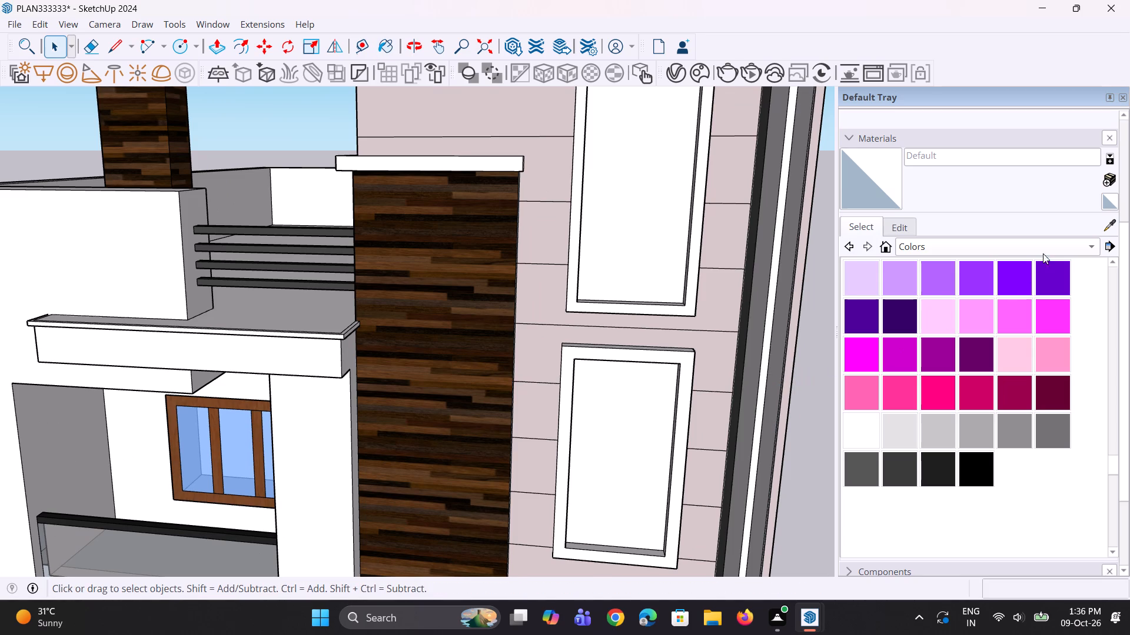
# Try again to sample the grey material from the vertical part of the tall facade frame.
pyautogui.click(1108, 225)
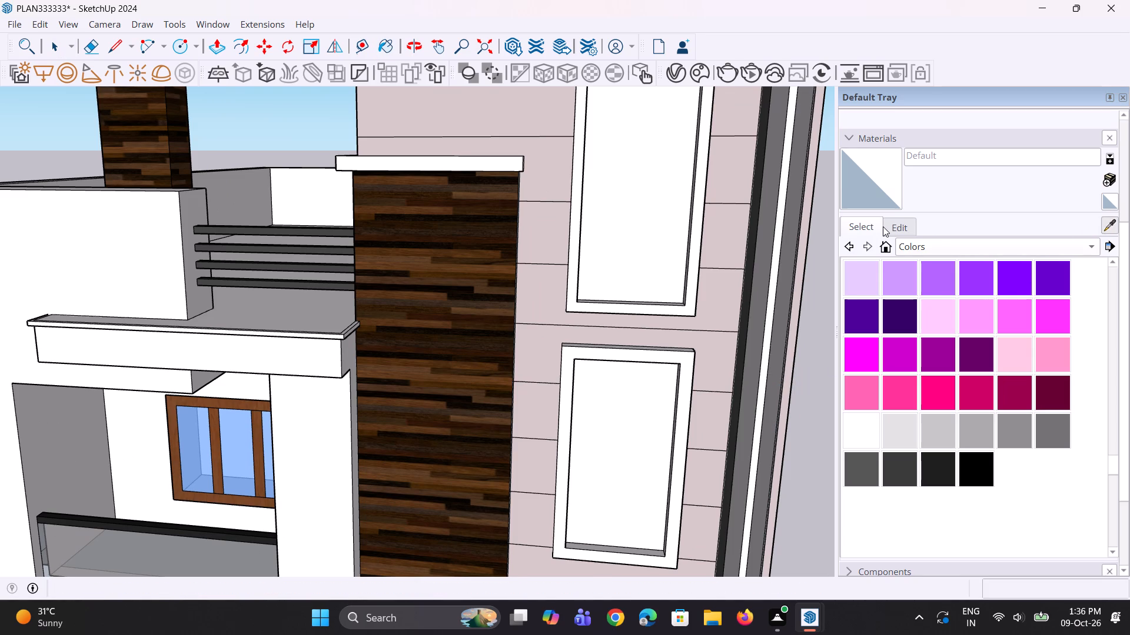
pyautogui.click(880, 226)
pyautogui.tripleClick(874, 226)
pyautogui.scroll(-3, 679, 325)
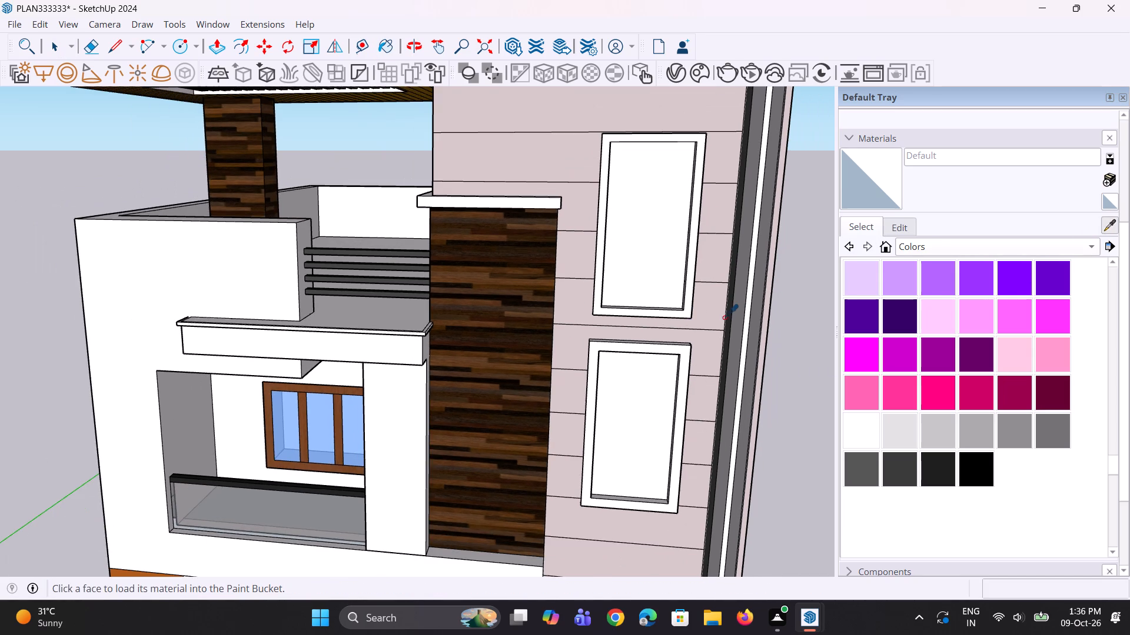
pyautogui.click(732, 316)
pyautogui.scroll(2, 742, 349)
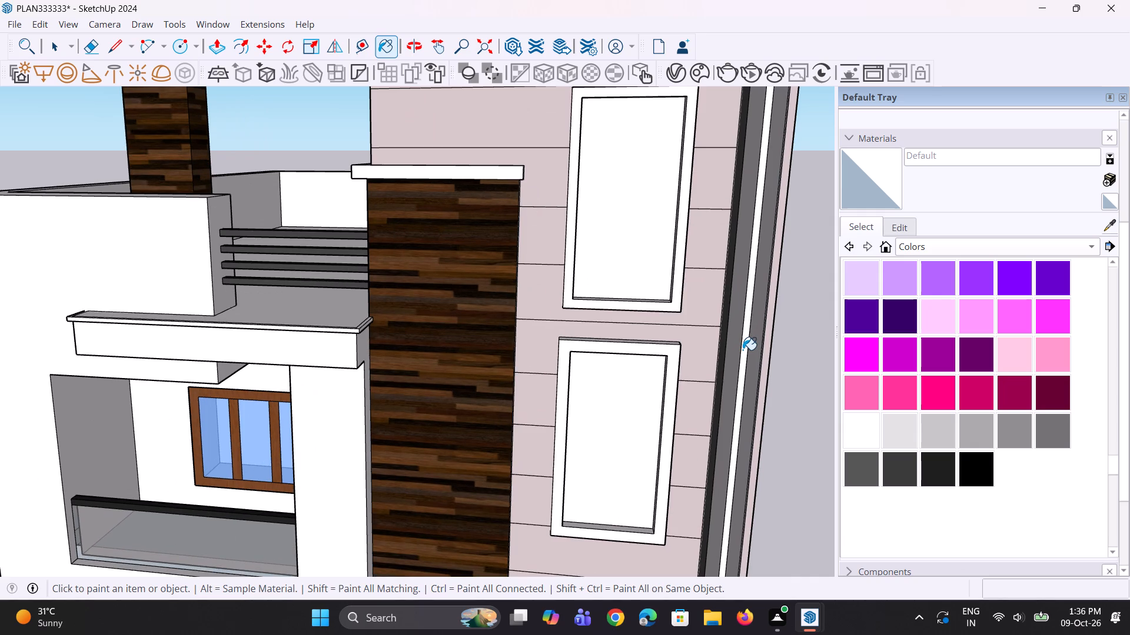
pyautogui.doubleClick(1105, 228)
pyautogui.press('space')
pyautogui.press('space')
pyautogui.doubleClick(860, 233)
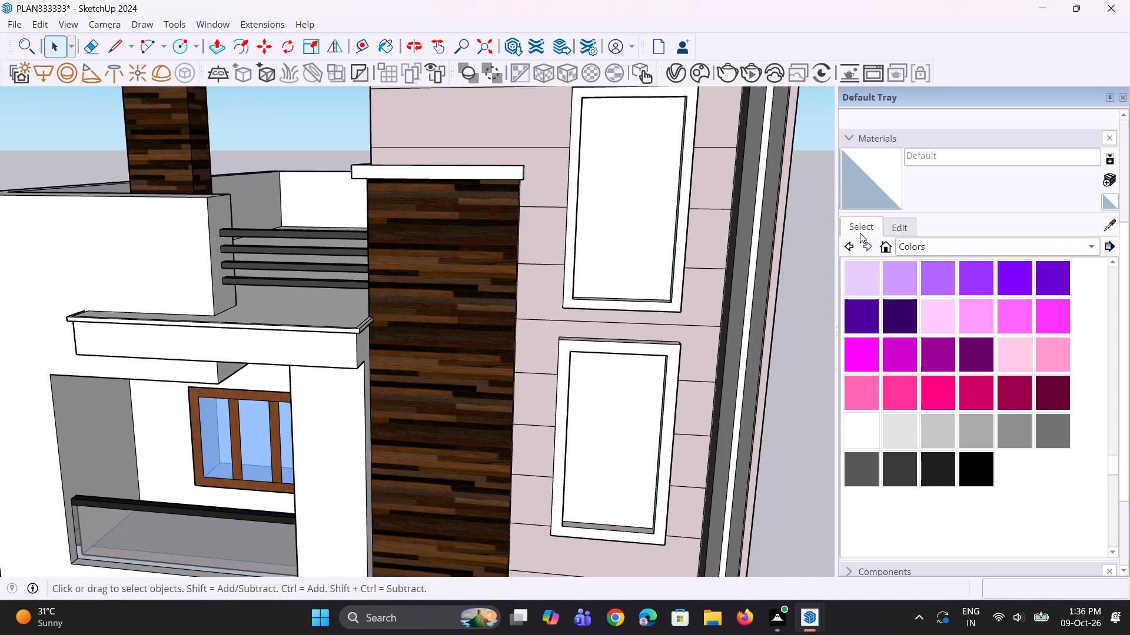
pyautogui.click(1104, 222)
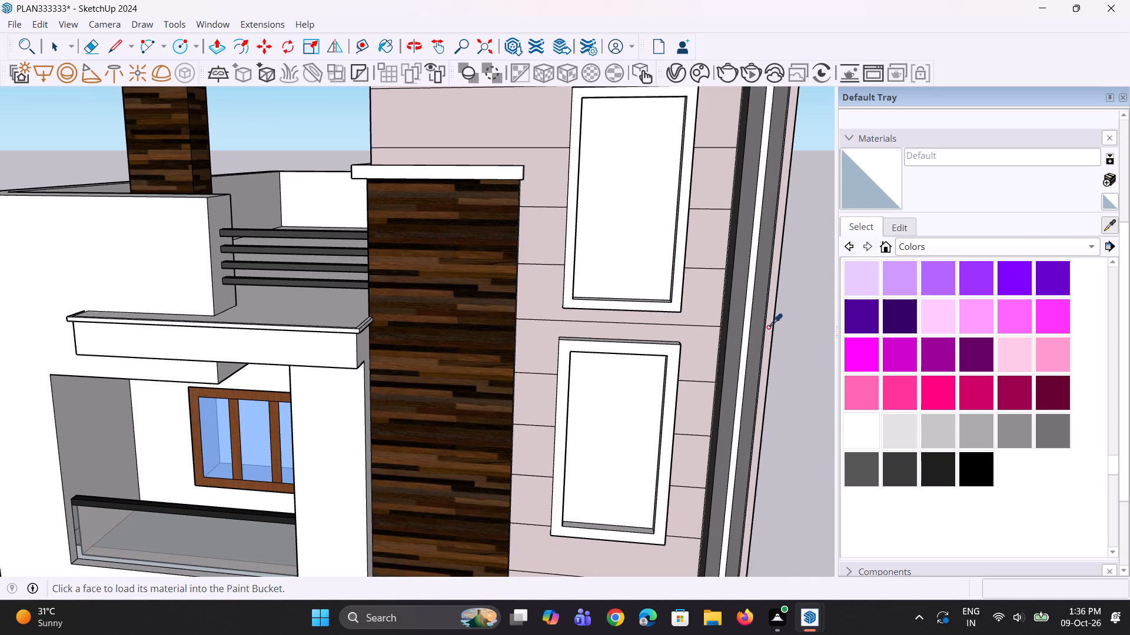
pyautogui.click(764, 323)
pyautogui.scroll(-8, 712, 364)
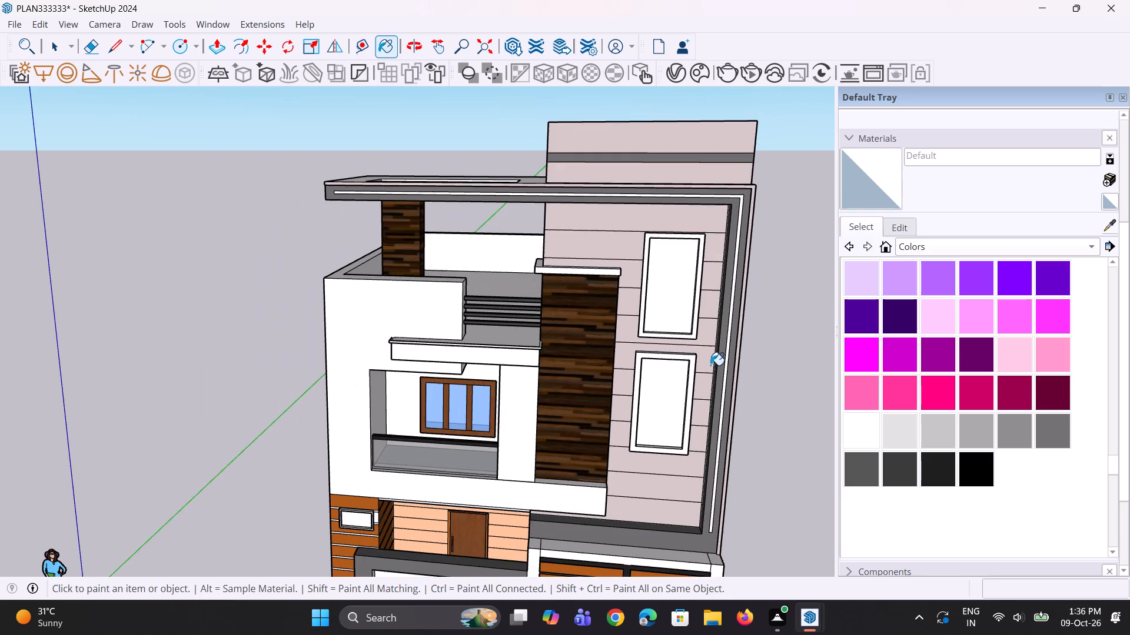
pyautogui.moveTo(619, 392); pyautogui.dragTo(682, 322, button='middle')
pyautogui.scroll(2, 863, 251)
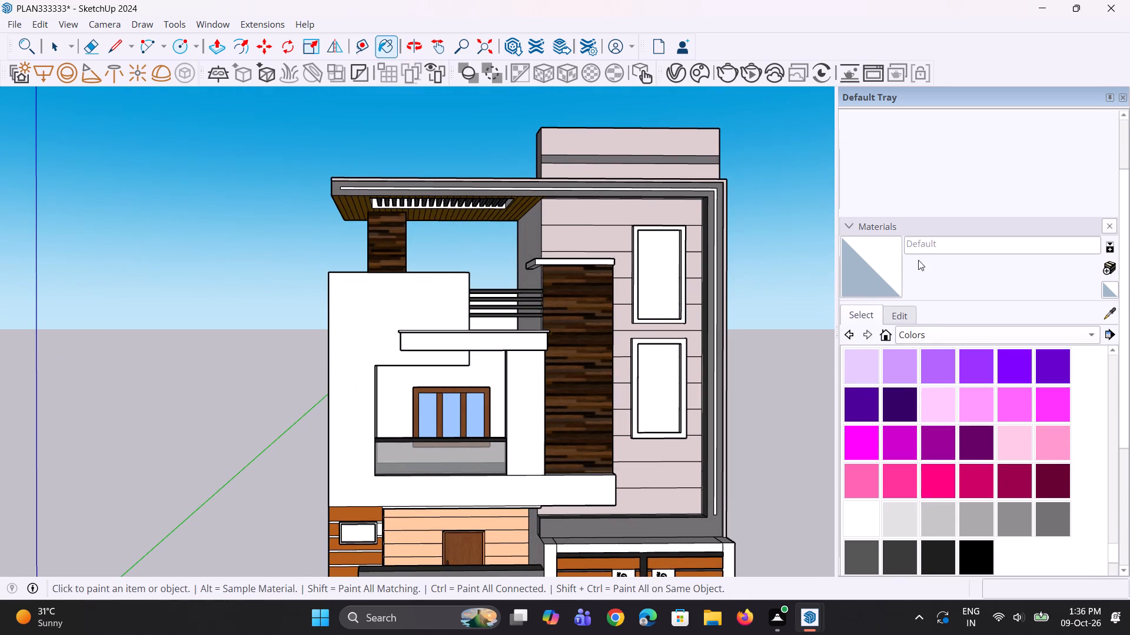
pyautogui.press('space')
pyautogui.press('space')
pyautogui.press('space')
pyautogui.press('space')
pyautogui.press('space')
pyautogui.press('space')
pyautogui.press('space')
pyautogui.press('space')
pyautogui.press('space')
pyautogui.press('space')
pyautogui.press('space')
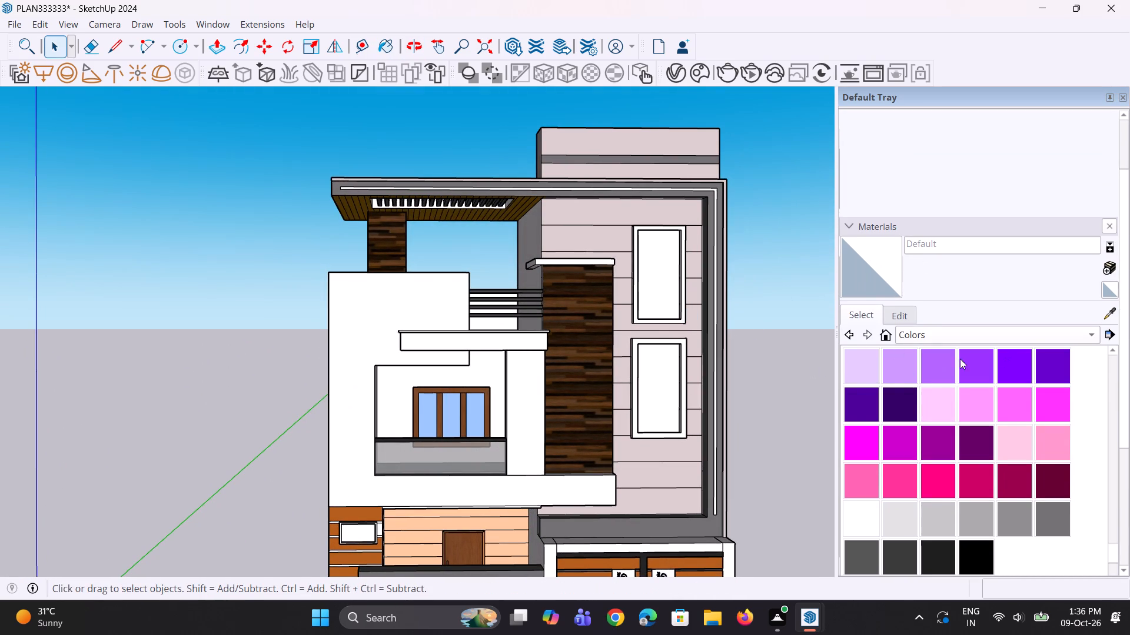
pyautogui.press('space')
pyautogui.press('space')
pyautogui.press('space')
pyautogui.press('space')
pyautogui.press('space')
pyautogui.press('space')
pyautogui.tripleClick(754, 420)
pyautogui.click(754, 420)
# Sample the Generic dark grey from the roof parapet's band and apply it to the front of the projecting slab above the balcony window.
pyautogui.scroll(-4, 459, 481)
pyautogui.moveTo(401, 445); pyautogui.dragTo(422, 514, button='middle')
pyautogui.click(606, 460)
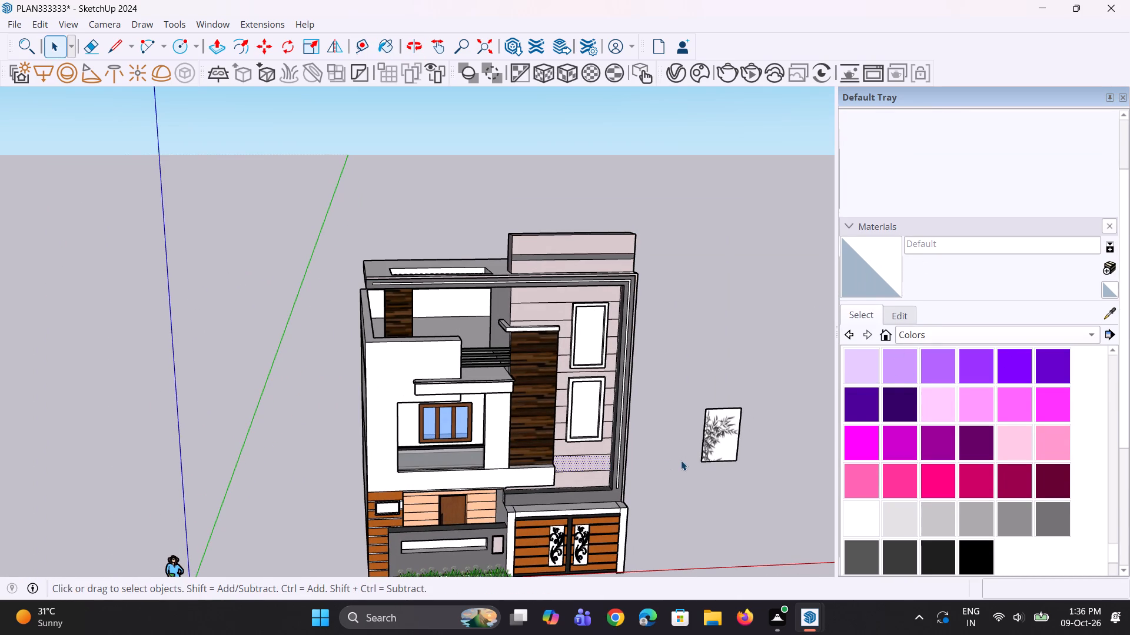
pyautogui.tripleClick(681, 460)
pyautogui.click(682, 460)
pyautogui.click(1109, 311)
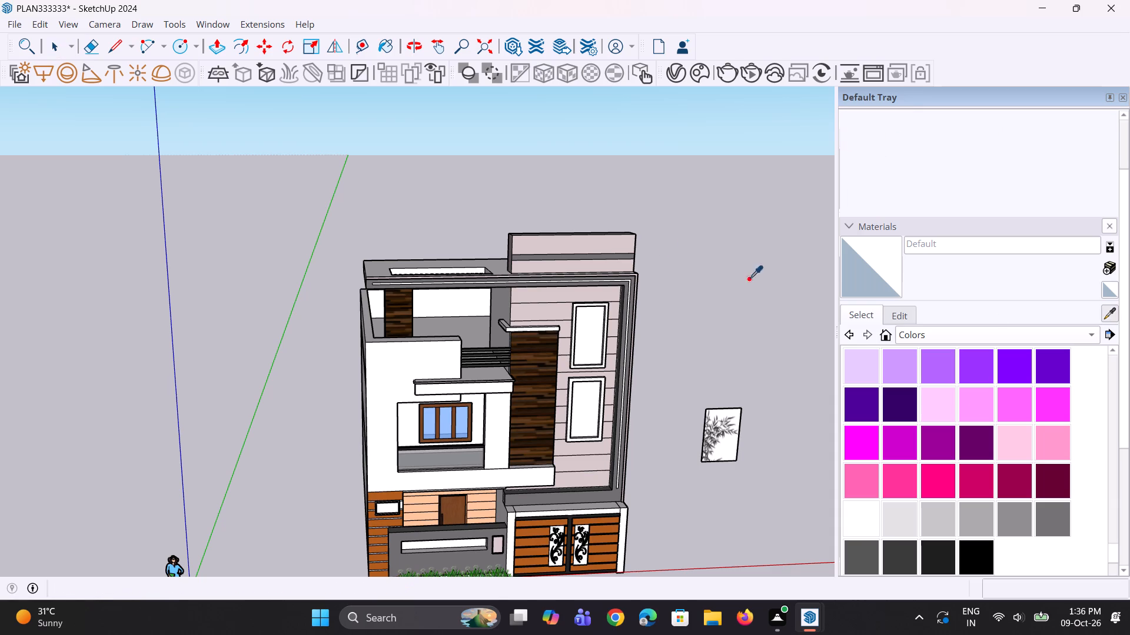
pyautogui.scroll(8, 659, 253)
pyautogui.click(593, 258)
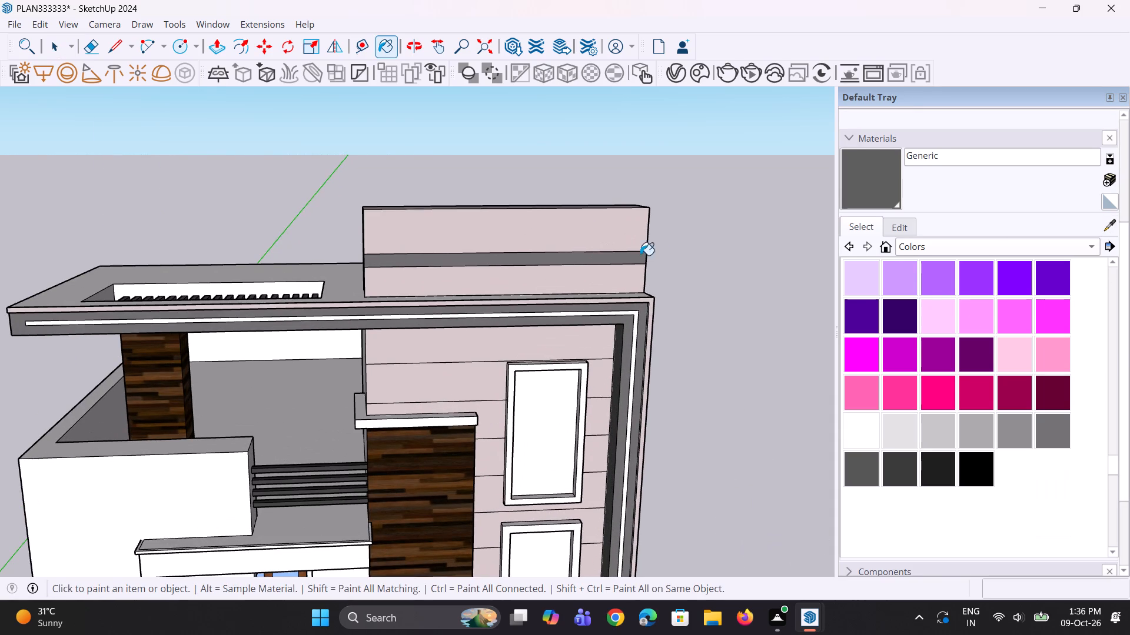
pyautogui.click(864, 198)
pyautogui.scroll(-2, 629, 319)
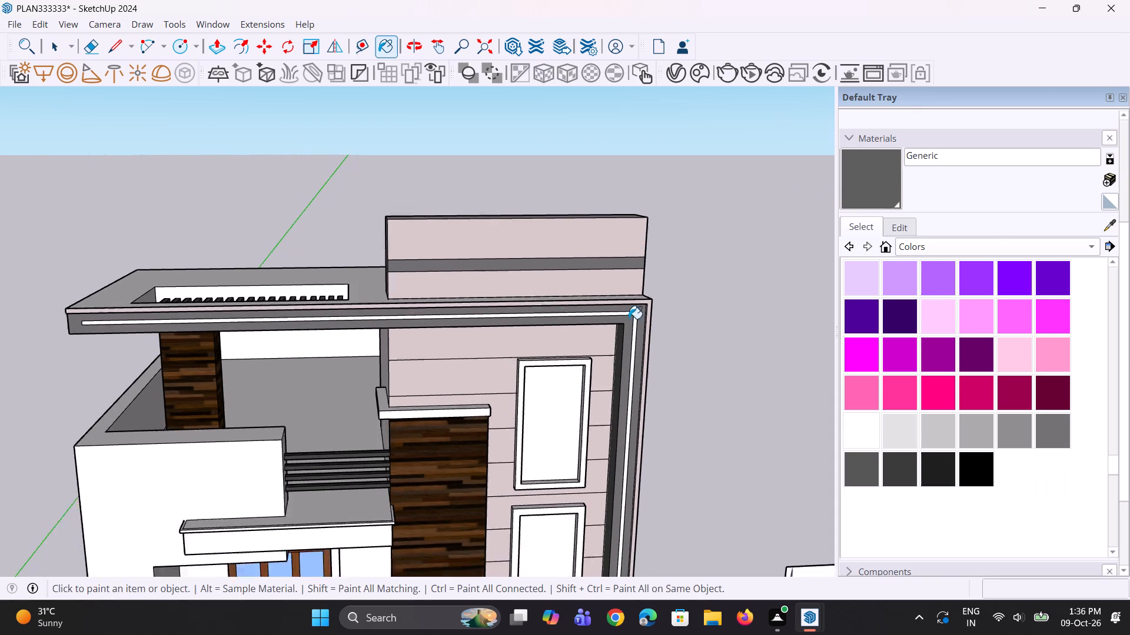
pyautogui.scroll(-6, 629, 319)
pyautogui.scroll(6, 398, 403)
pyautogui.moveTo(433, 470); pyautogui.dragTo(448, 409, button='middle')
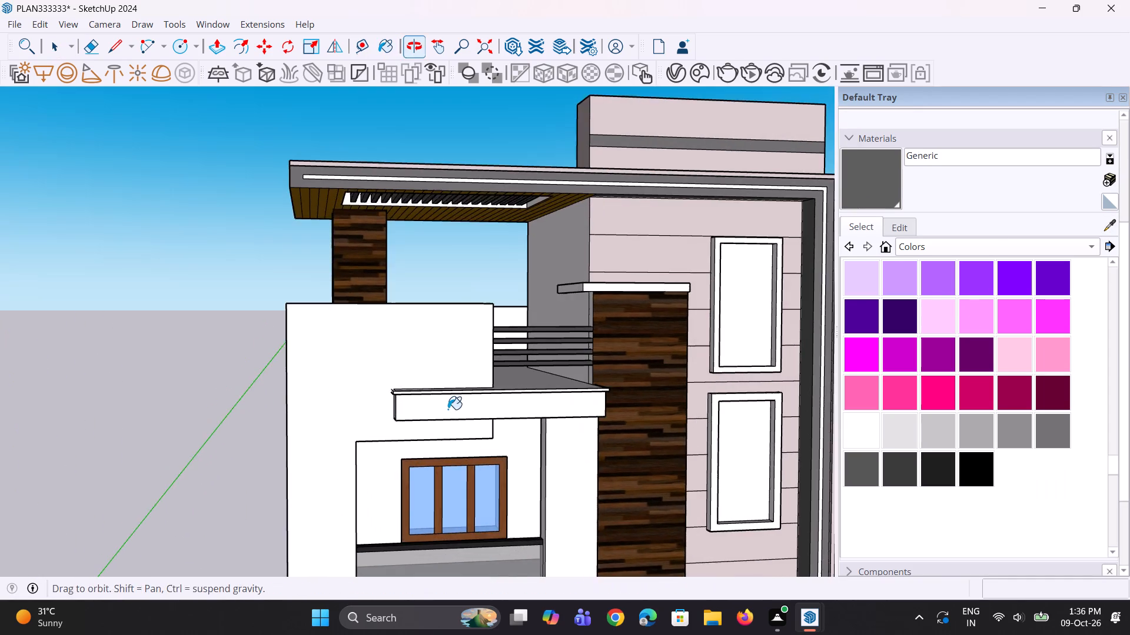
pyautogui.scroll(3, 425, 413)
pyautogui.click(427, 409)
# Sample the light pinkish Generic#1 from the tall facade wall and apply it to the projecting slab's front and outer end.
pyautogui.scroll(-4, 410, 423)
pyautogui.moveTo(397, 441); pyautogui.dragTo(423, 434, button='middle')
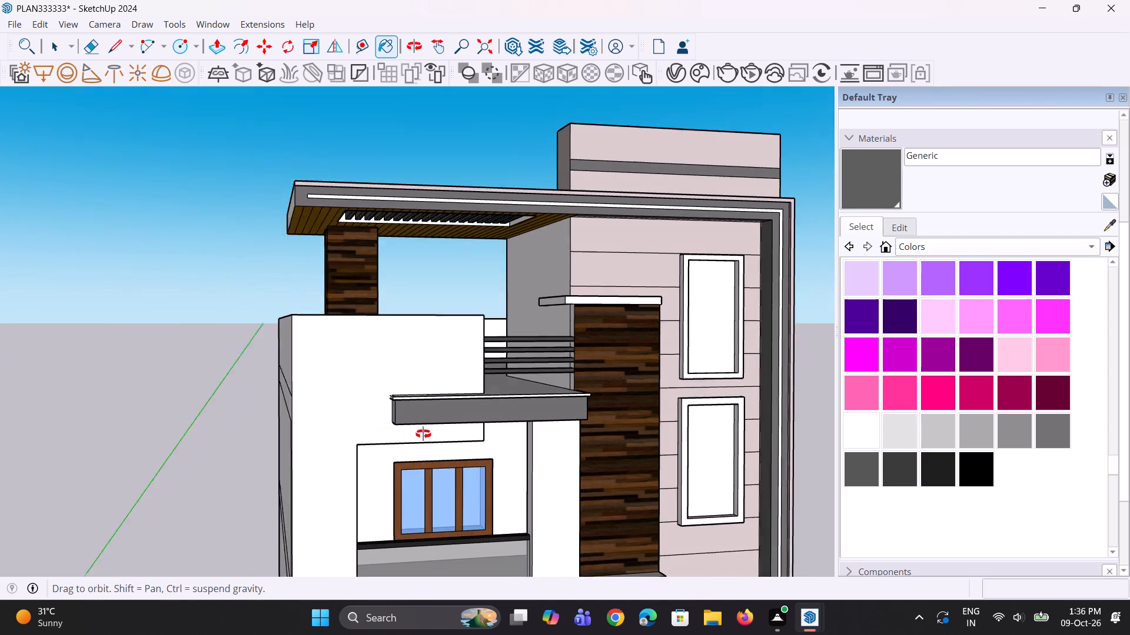
pyautogui.moveTo(423, 434); pyautogui.dragTo(497, 432, button='middle')
pyautogui.scroll(8, 434, 432)
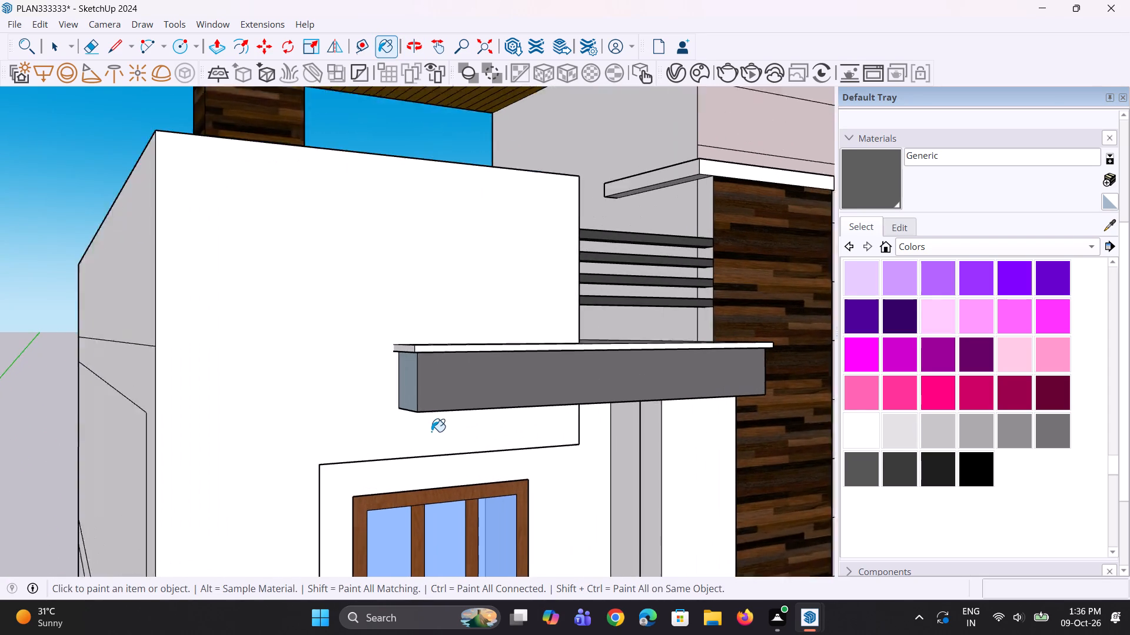
pyautogui.scroll(1, 431, 432)
pyautogui.scroll(-4, 414, 429)
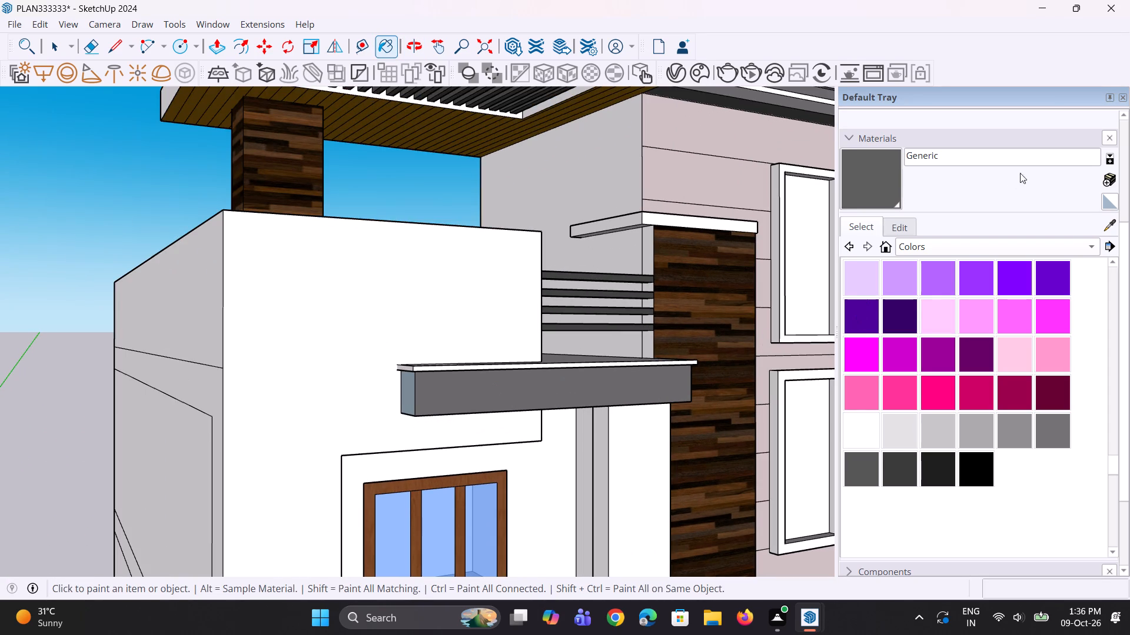
pyautogui.click(1119, 219)
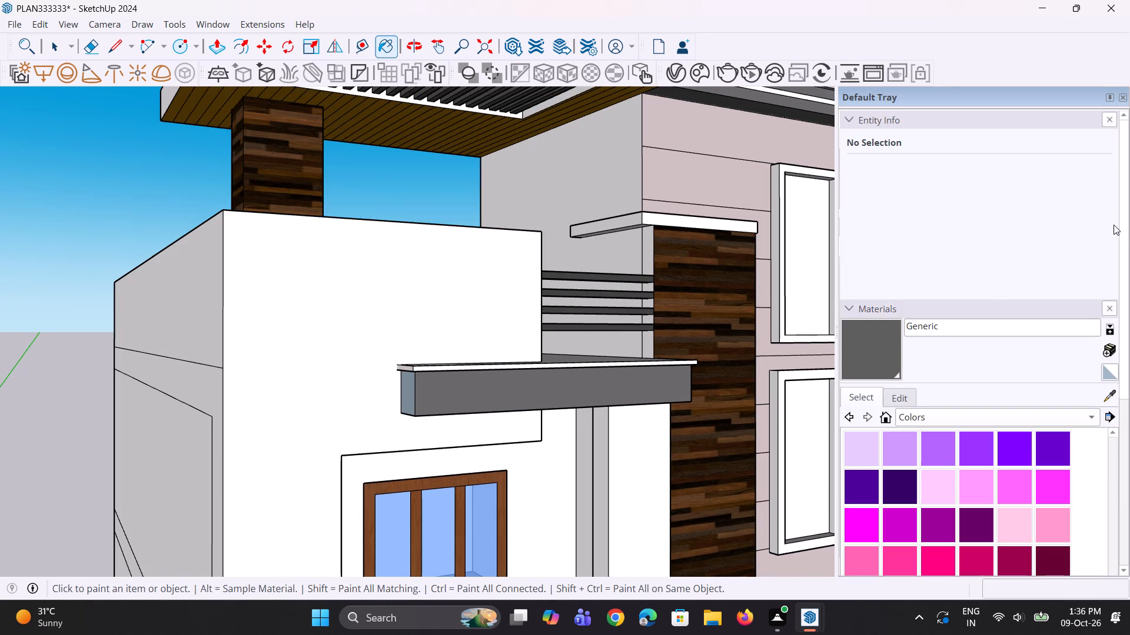
pyautogui.click(1106, 390)
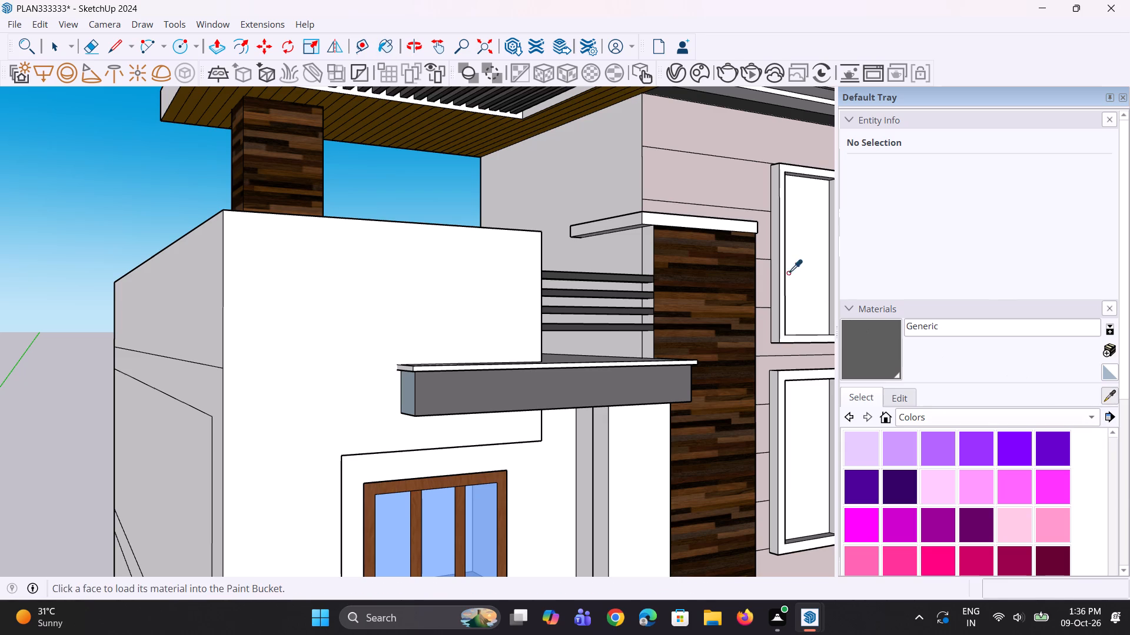
pyautogui.click(729, 190)
pyautogui.scroll(3, 567, 401)
pyautogui.click(567, 392)
pyautogui.moveTo(324, 429); pyautogui.dragTo(417, 406, button='middle')
pyautogui.click(429, 366)
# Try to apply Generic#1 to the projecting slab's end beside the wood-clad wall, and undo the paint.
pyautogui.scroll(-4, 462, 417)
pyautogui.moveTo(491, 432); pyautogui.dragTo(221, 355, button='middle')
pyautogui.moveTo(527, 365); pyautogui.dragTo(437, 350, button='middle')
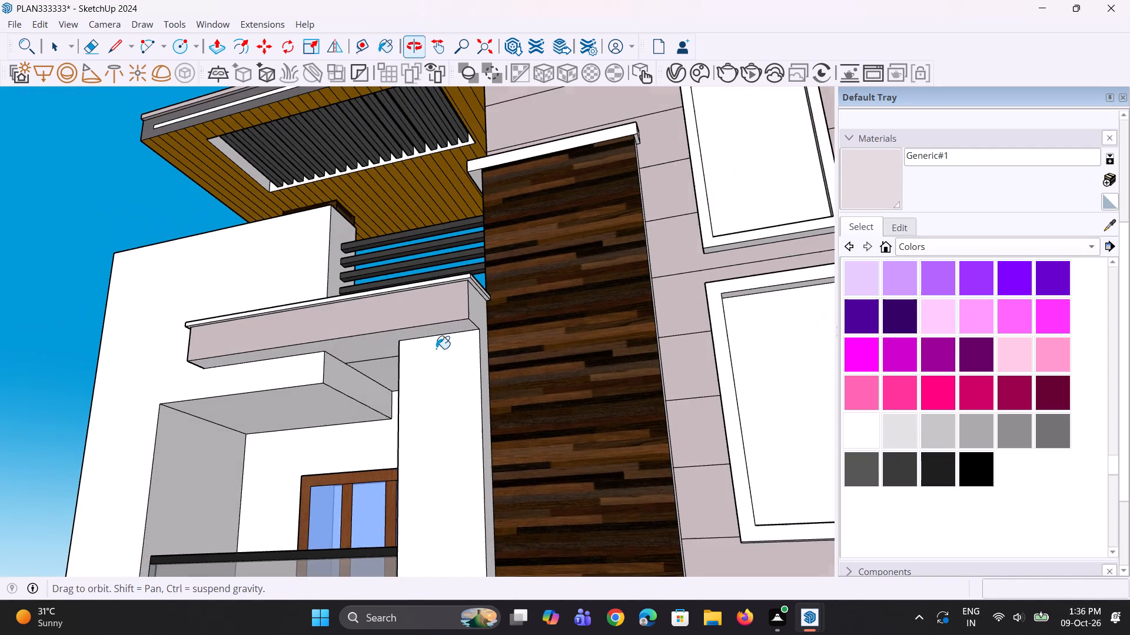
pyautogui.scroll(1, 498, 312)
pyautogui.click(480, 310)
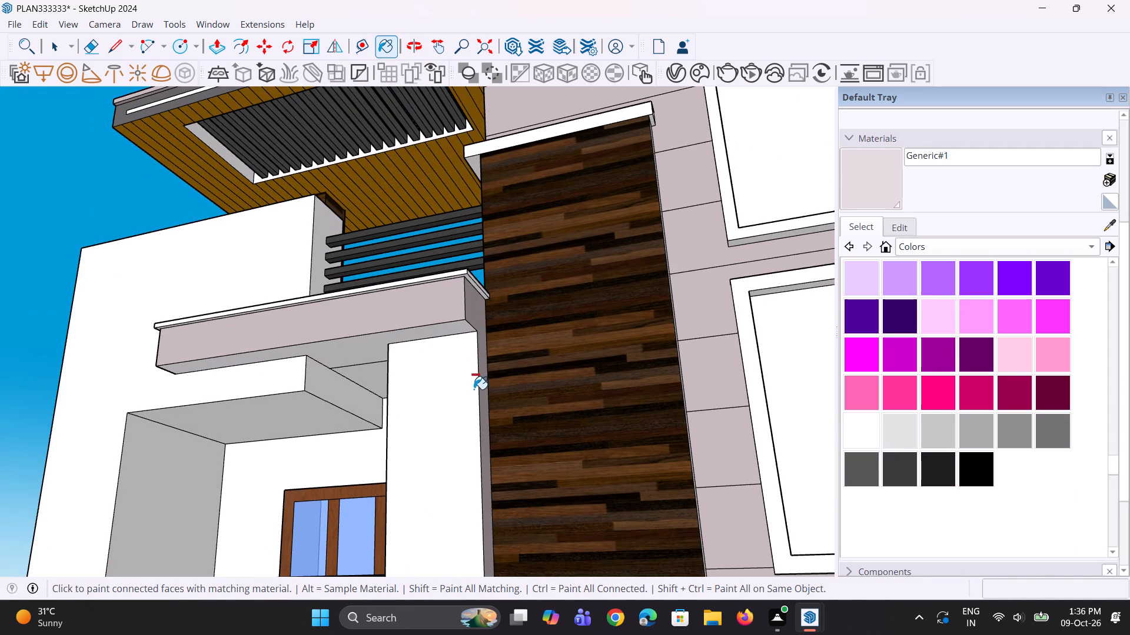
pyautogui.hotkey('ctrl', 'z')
# Draw a line about 11 inches long along the bottom of the slab's end beside the wood-clad wall and apply Generic#1 to that end.
pyautogui.moveTo(477, 401); pyautogui.dragTo(444, 441, button='middle')
pyautogui.scroll(1, 444, 441)
pyautogui.scroll(-4, 461, 380)
pyautogui.moveTo(455, 382); pyautogui.dragTo(429, 443, button='middle')
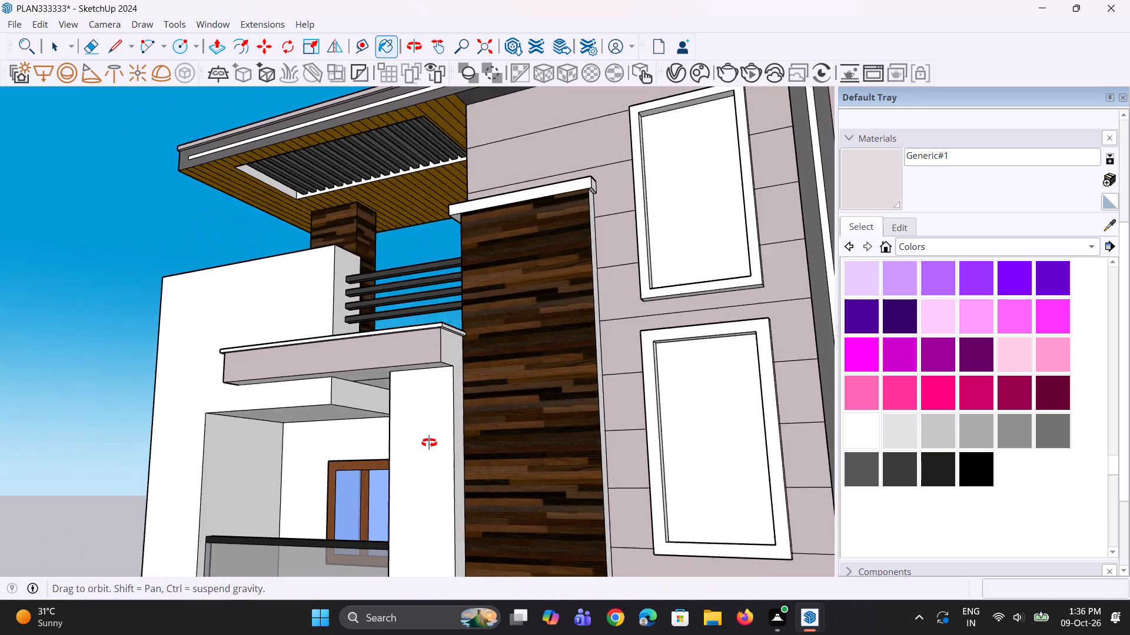
pyautogui.moveTo(429, 443); pyautogui.dragTo(420, 465, button='middle')
pyautogui.scroll(2, 460, 396)
pyautogui.press('l')
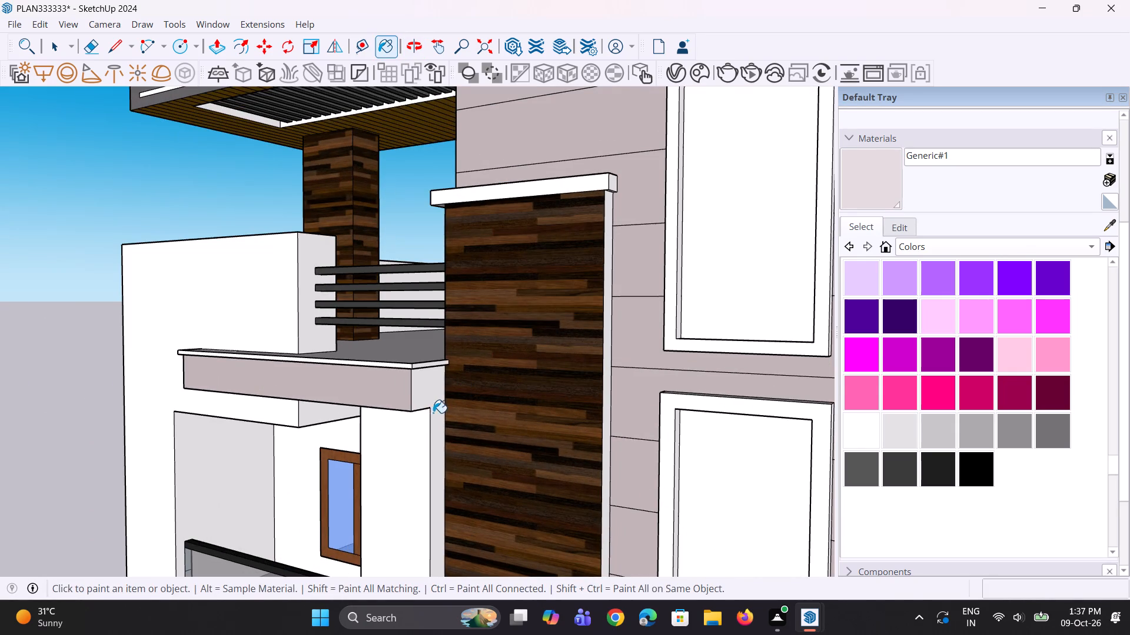
pyautogui.scroll(2, 432, 413)
pyautogui.click(433, 409)
pyautogui.click(449, 396)
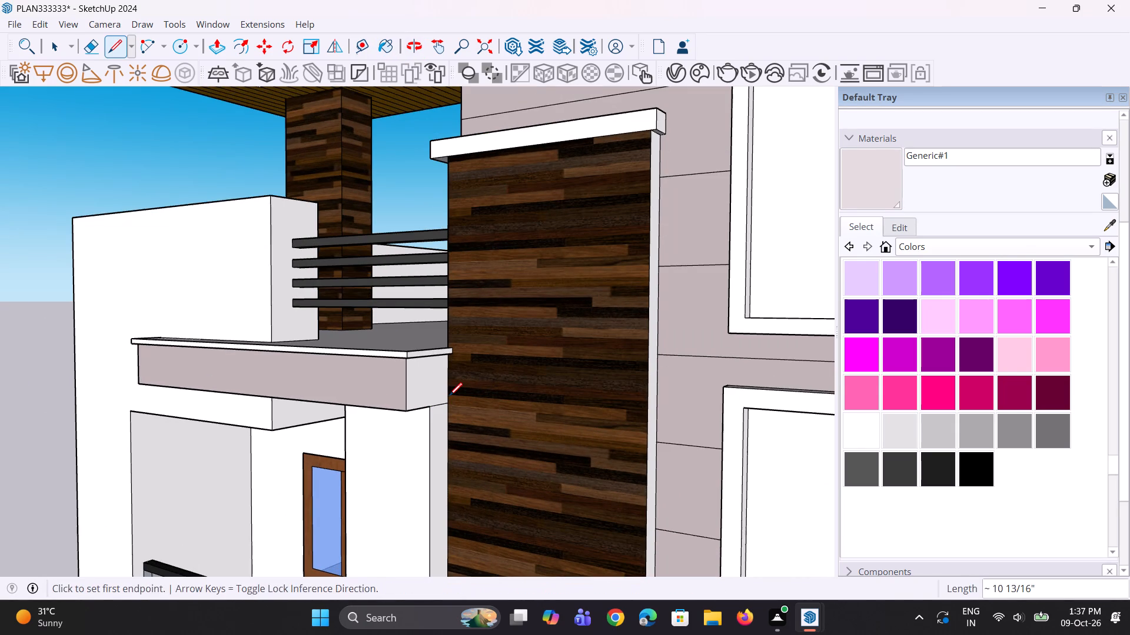
pyautogui.press('space')
pyautogui.click(857, 194)
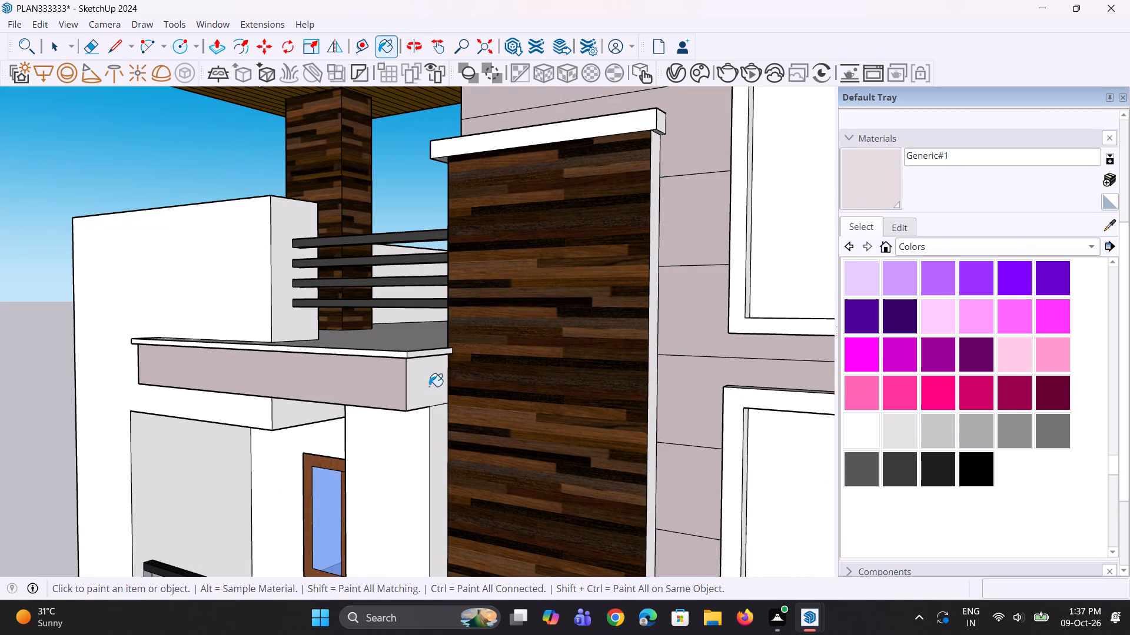
pyautogui.click(429, 386)
# Draw a line about 3 feet 6 inches long along the slab's underside from the pillar to the wall corner and apply Generic#1 there.
pyautogui.scroll(-4, 367, 444)
pyautogui.moveTo(278, 396); pyautogui.dragTo(660, 352, button='middle')
pyautogui.scroll(-4, 665, 349)
pyautogui.moveTo(291, 457); pyautogui.dragTo(376, 339, button='middle')
pyautogui.scroll(1, 373, 353)
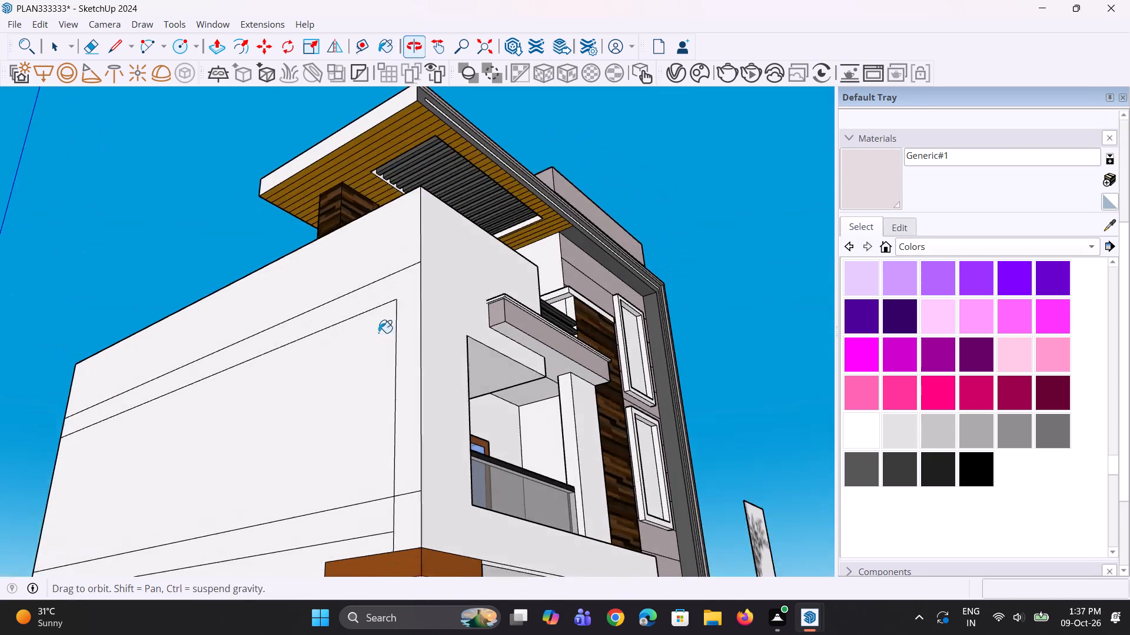
pyautogui.scroll(3, 505, 355)
pyautogui.moveTo(531, 333); pyautogui.dragTo(504, 253, button='middle')
pyautogui.scroll(3, 549, 332)
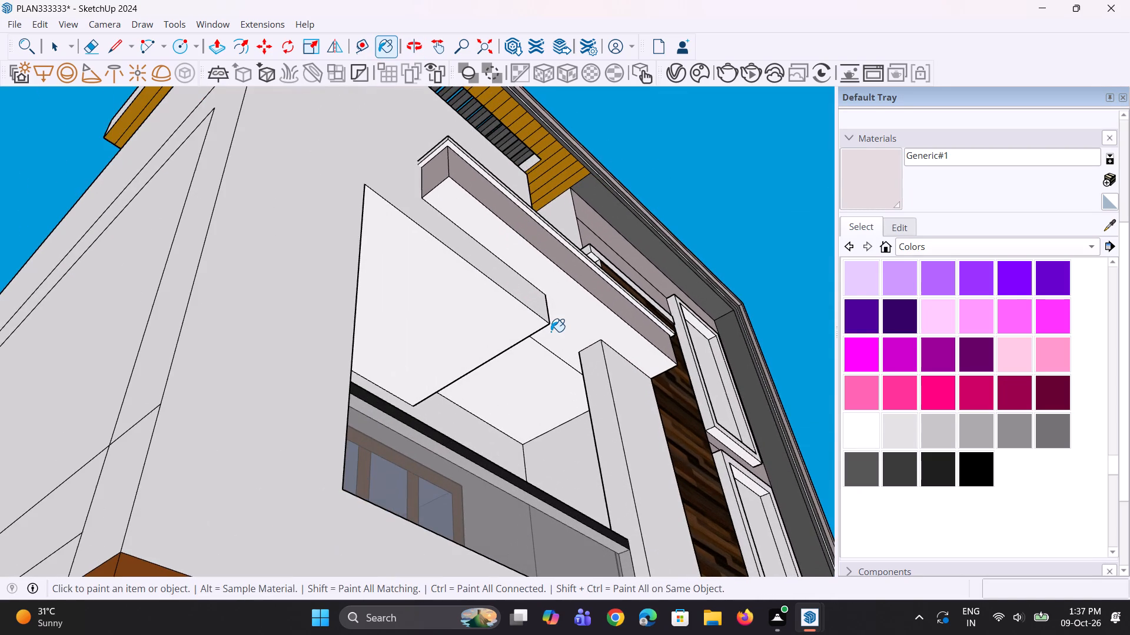
pyautogui.press('l')
pyautogui.click(599, 339)
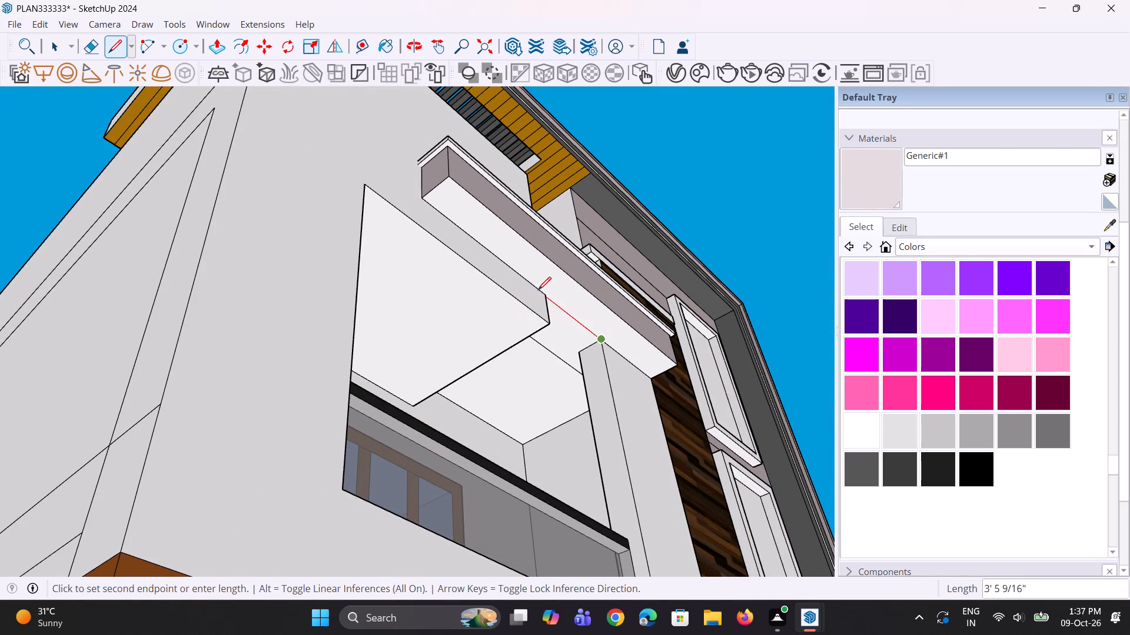
pyautogui.click(550, 298)
pyautogui.press('space')
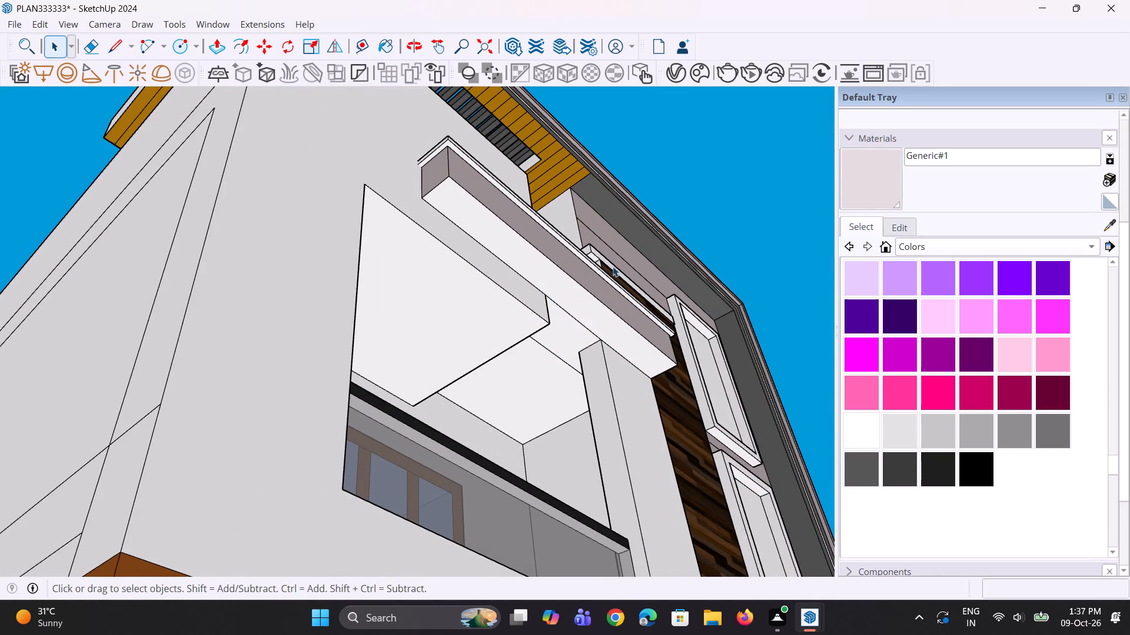
pyautogui.click(870, 186)
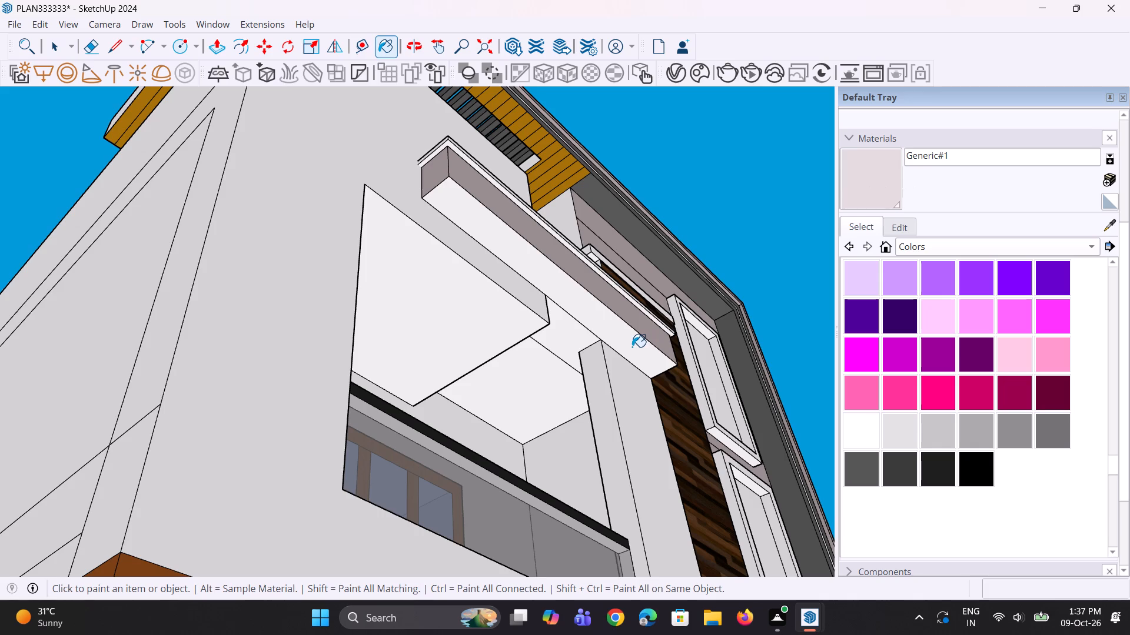
pyautogui.click(632, 347)
# Sample the Generic dark grey from the roof parapet's band.
pyautogui.scroll(-4, 629, 343)
pyautogui.moveTo(584, 351); pyautogui.dragTo(523, 526, button='middle')
pyautogui.scroll(-3, 498, 409)
pyautogui.moveTo(493, 412); pyautogui.dragTo(467, 465, button='middle')
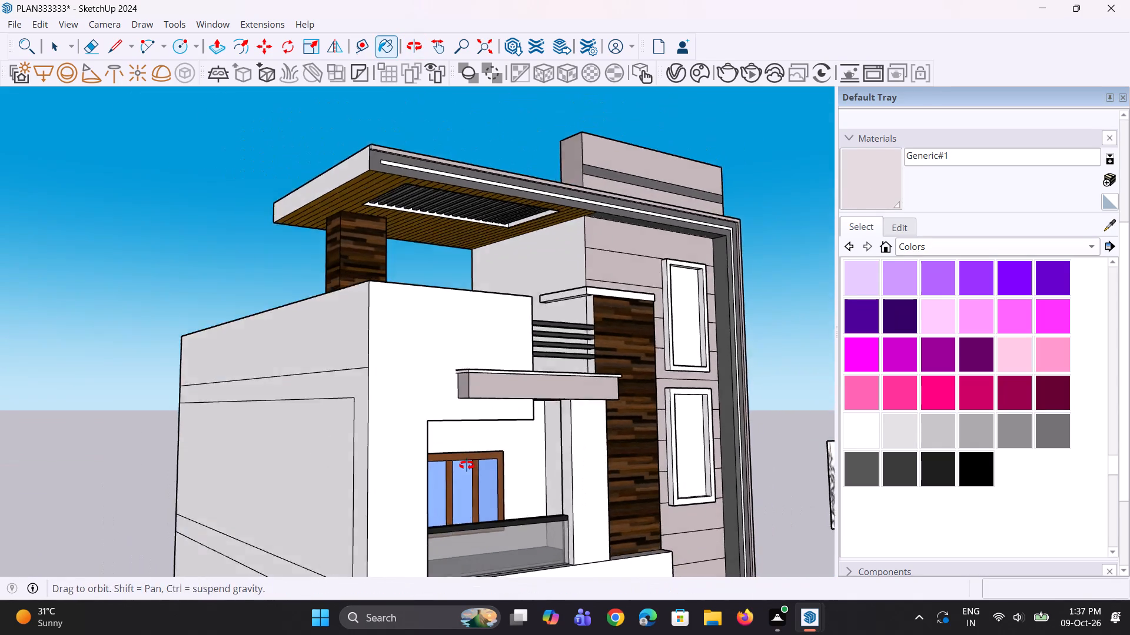
pyautogui.moveTo(467, 465); pyautogui.dragTo(465, 467, button='middle')
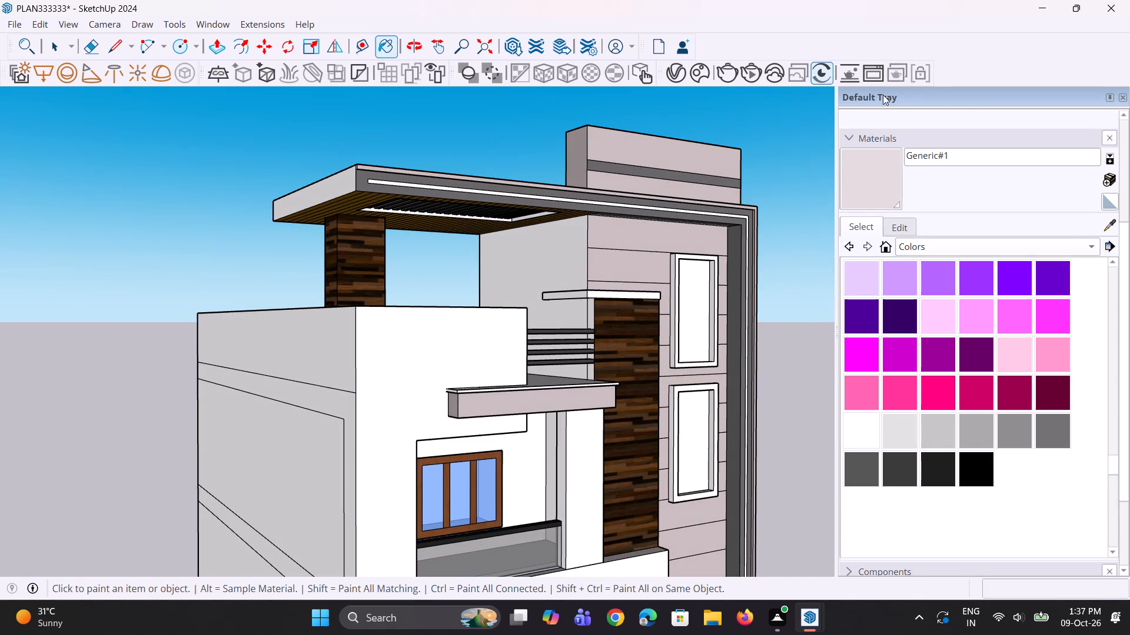
pyautogui.click(1108, 229)
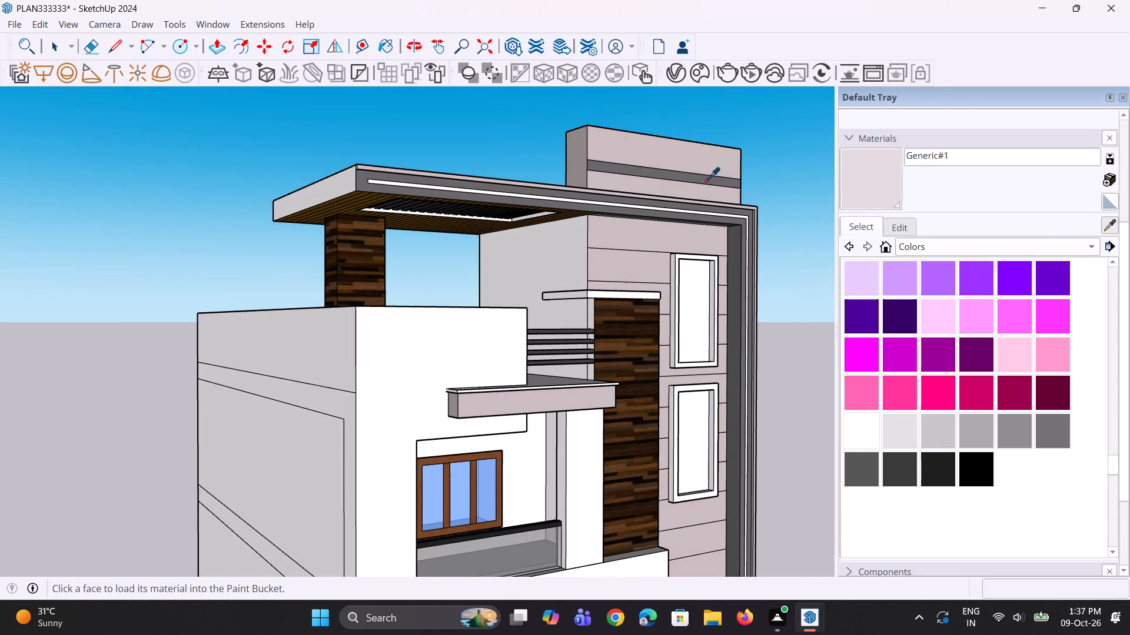
pyautogui.scroll(1, 706, 181)
pyautogui.click(706, 181)
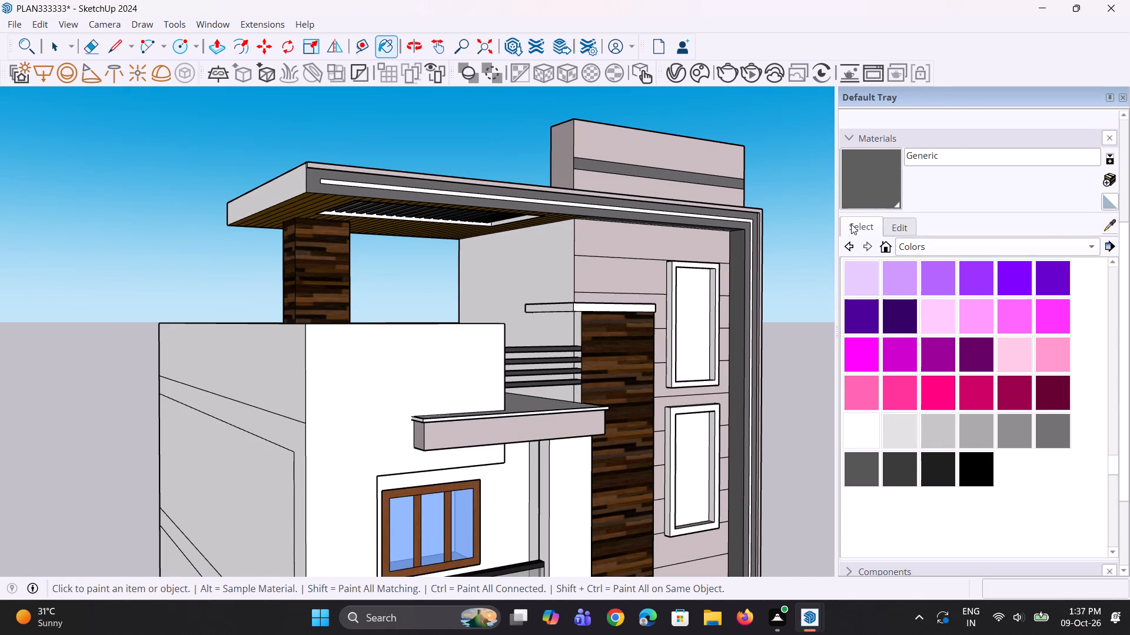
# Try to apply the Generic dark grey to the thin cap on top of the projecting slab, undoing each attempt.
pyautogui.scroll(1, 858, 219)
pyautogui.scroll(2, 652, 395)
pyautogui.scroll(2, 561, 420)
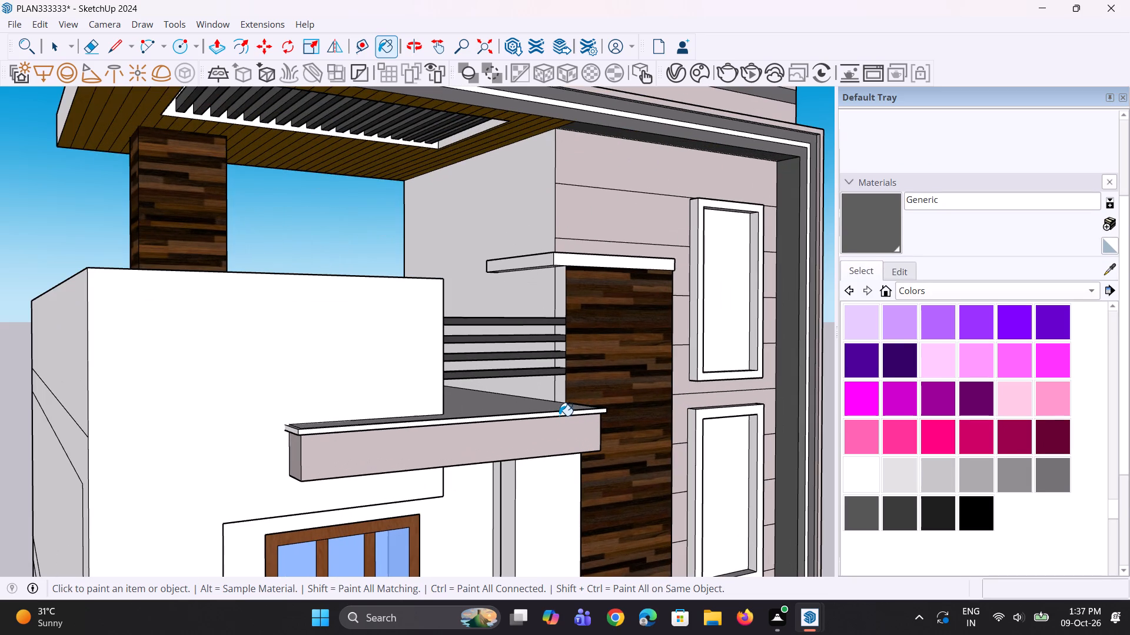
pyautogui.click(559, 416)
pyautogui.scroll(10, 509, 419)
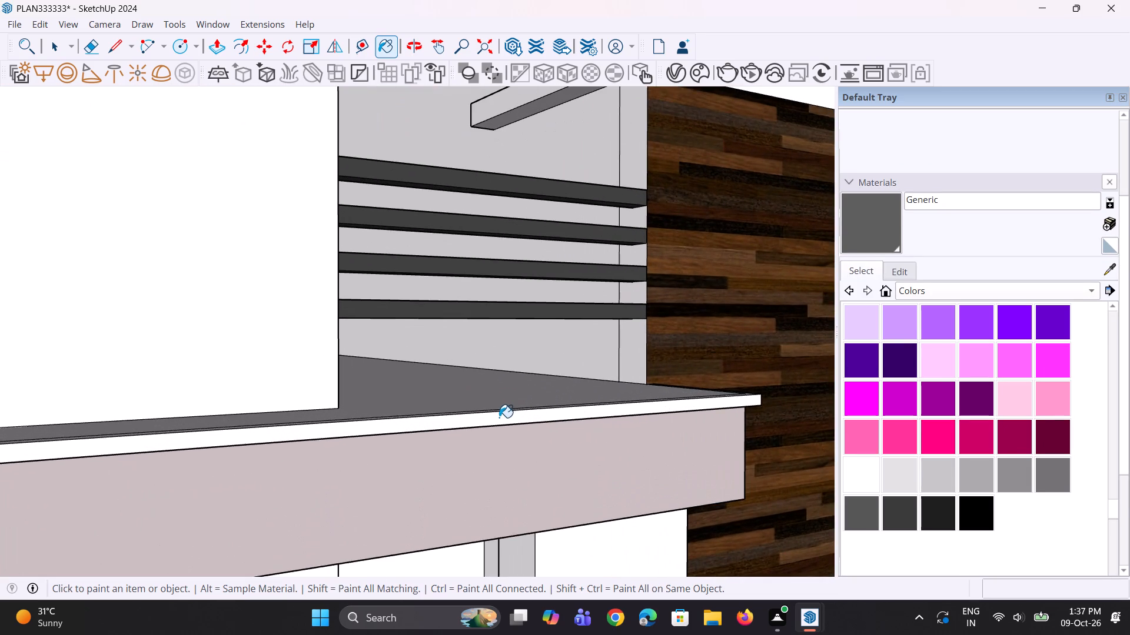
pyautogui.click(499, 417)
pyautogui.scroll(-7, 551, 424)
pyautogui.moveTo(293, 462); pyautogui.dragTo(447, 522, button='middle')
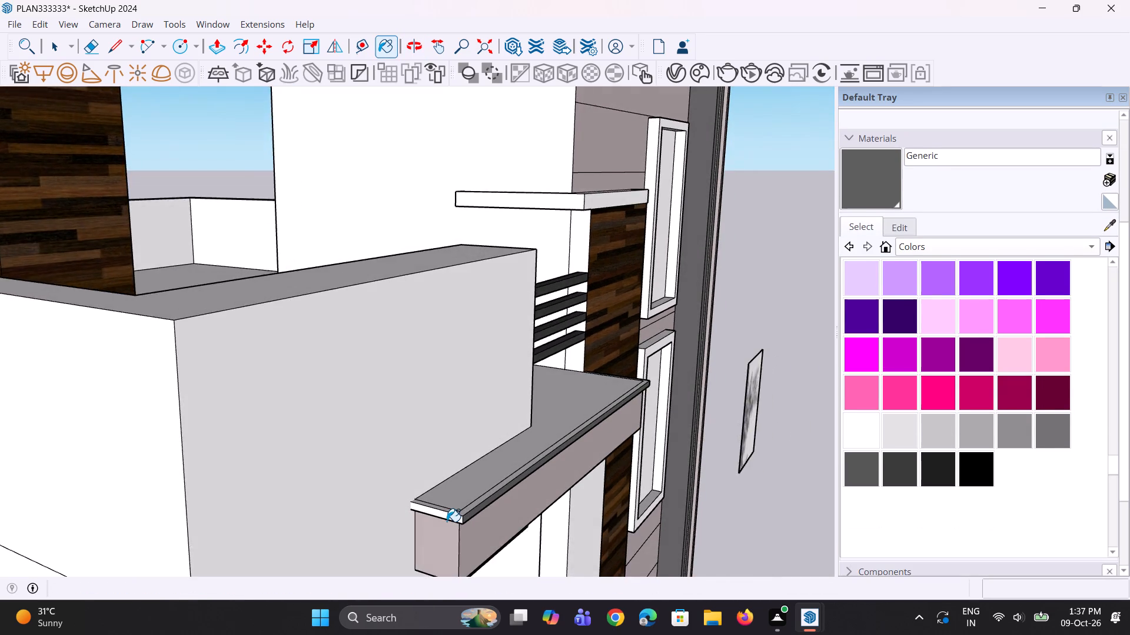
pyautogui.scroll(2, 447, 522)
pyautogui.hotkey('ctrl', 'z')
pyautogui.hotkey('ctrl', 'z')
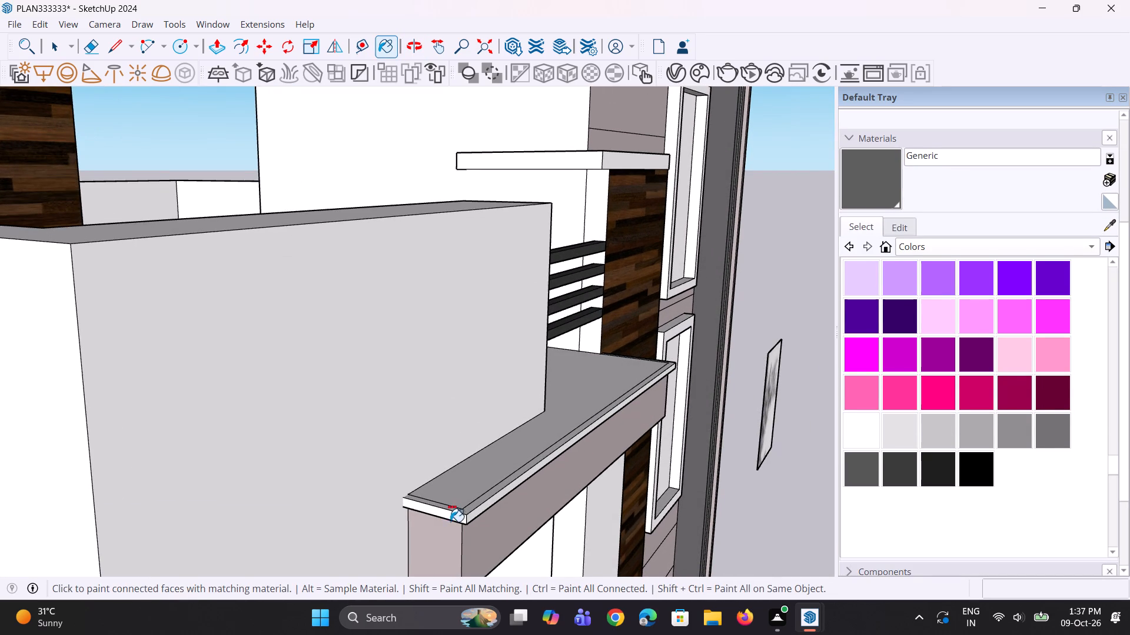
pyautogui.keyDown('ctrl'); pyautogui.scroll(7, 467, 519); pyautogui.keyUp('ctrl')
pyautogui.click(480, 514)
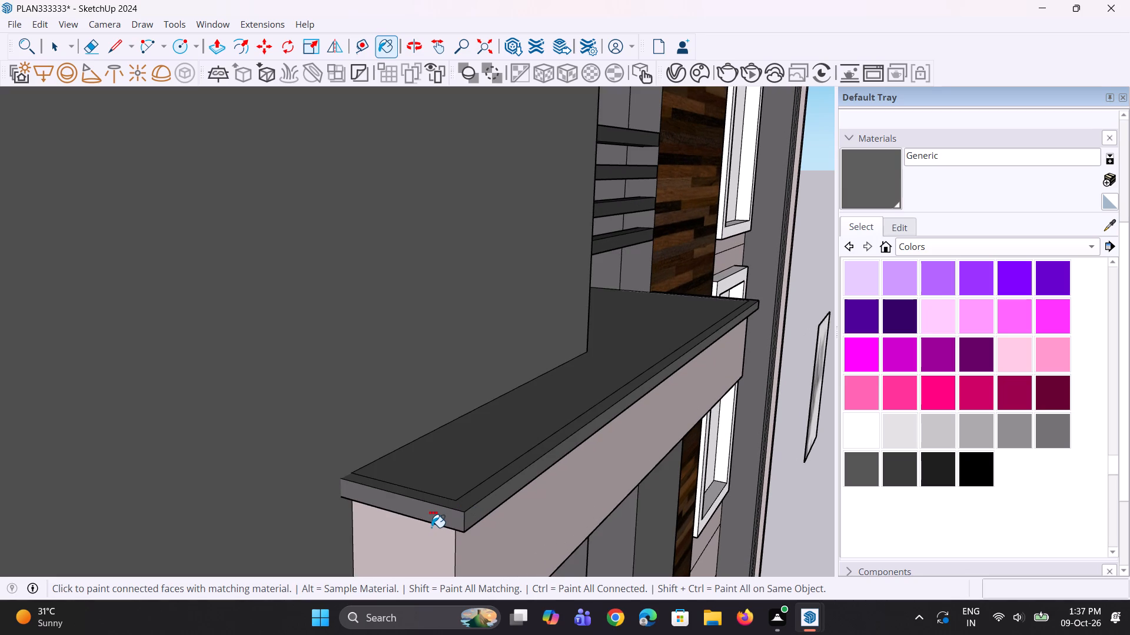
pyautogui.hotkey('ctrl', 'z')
# Apply the Generic dark grey to the front and both end edges of the thin cap on the projecting slab.
pyautogui.moveTo(497, 515); pyautogui.dragTo(448, 483, button='middle')
pyautogui.press('space')
pyautogui.press('space')
pyautogui.press('space')
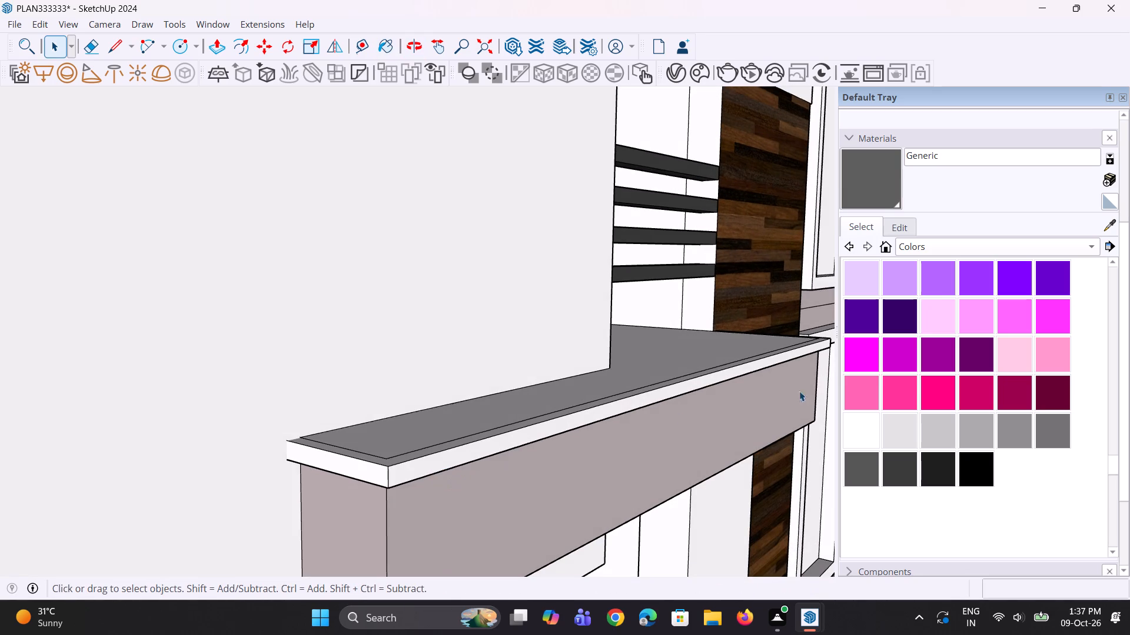
pyautogui.click(892, 183)
pyautogui.scroll(2, 544, 452)
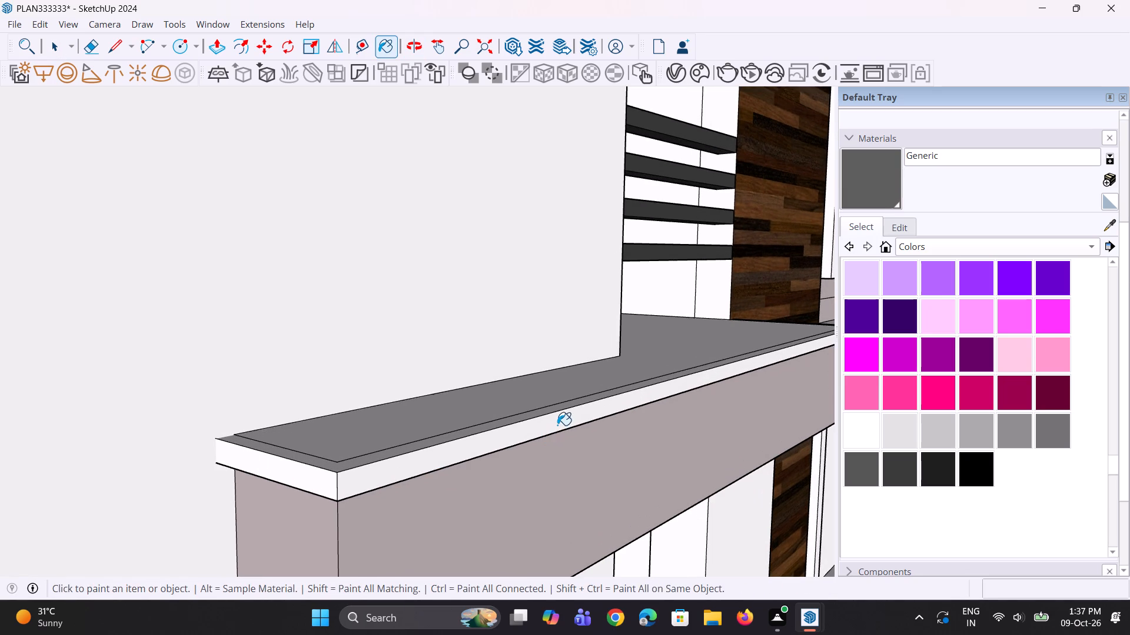
pyautogui.click(557, 425)
pyautogui.click(329, 483)
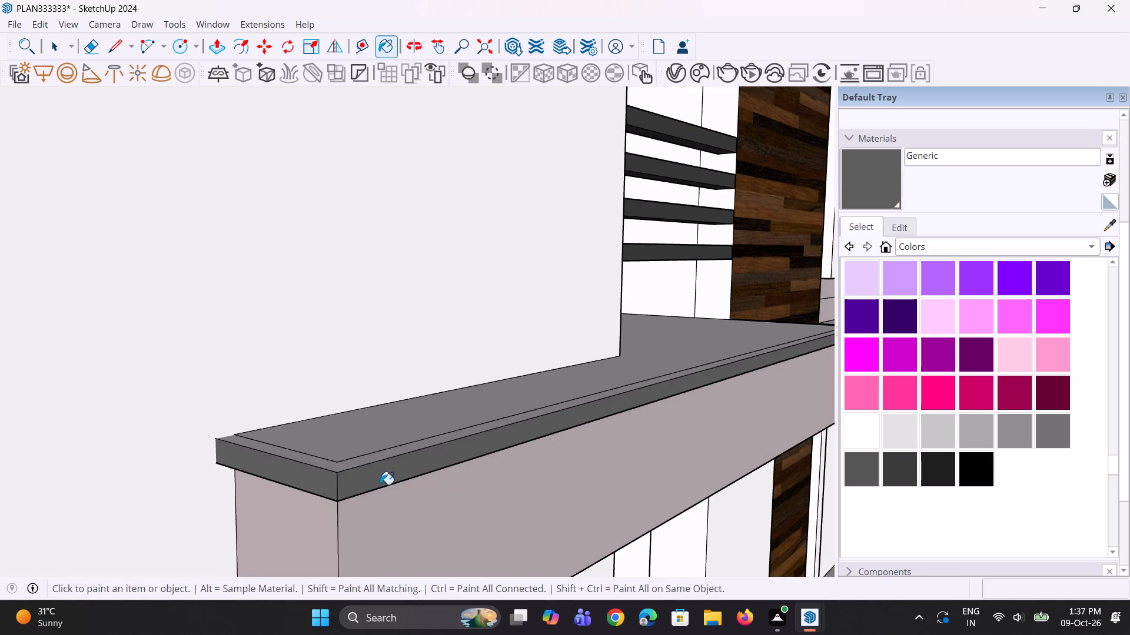
pyautogui.scroll(-8, 464, 455)
pyautogui.moveTo(797, 453); pyautogui.dragTo(365, 456, button='middle')
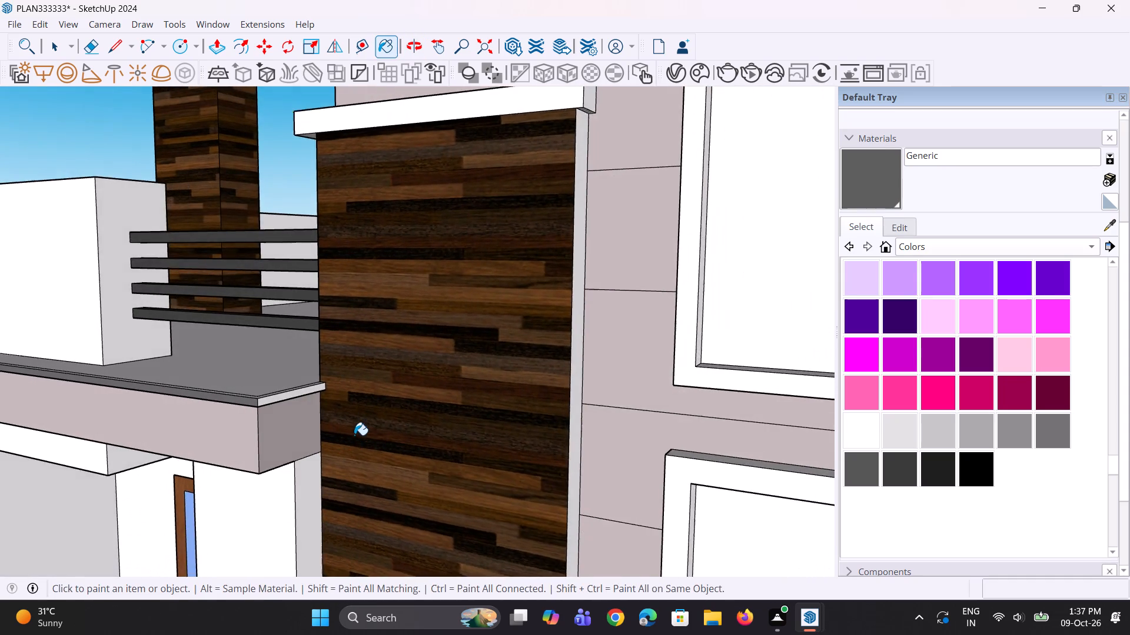
pyautogui.scroll(2, 317, 410)
pyautogui.click(304, 387)
# Apply the Generic dark grey to the narrow rim on top of the slab's cap and to the cap's underside lip.
pyautogui.scroll(-3, 379, 404)
pyautogui.moveTo(374, 413); pyautogui.dragTo(761, 519, button='middle')
pyautogui.scroll(5, 524, 462)
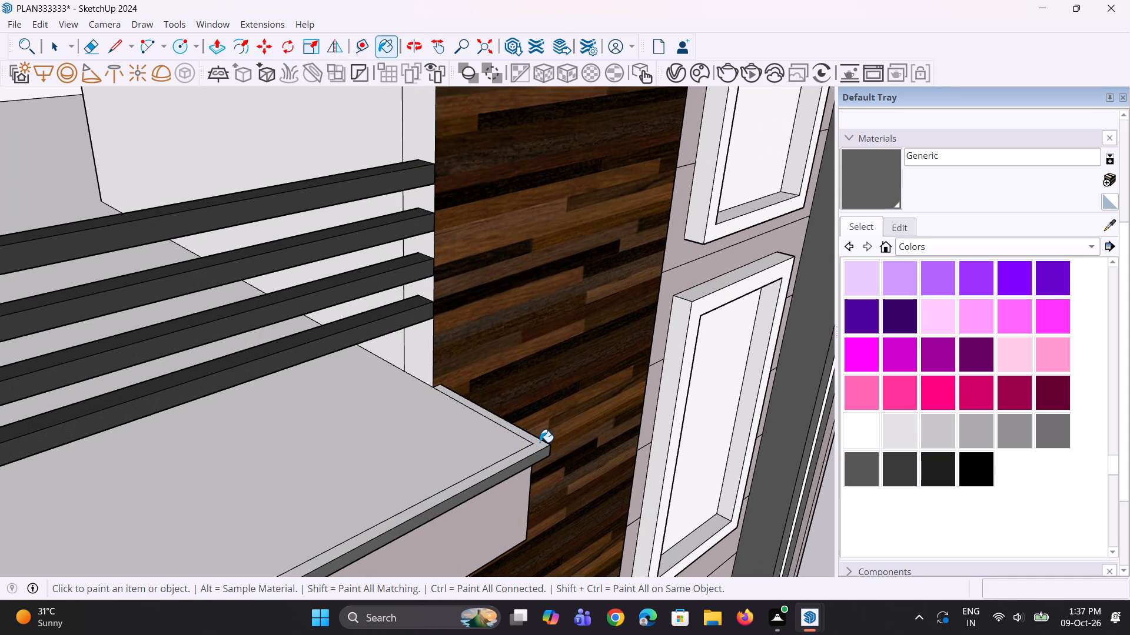
pyautogui.click(540, 442)
pyautogui.scroll(-12, 571, 435)
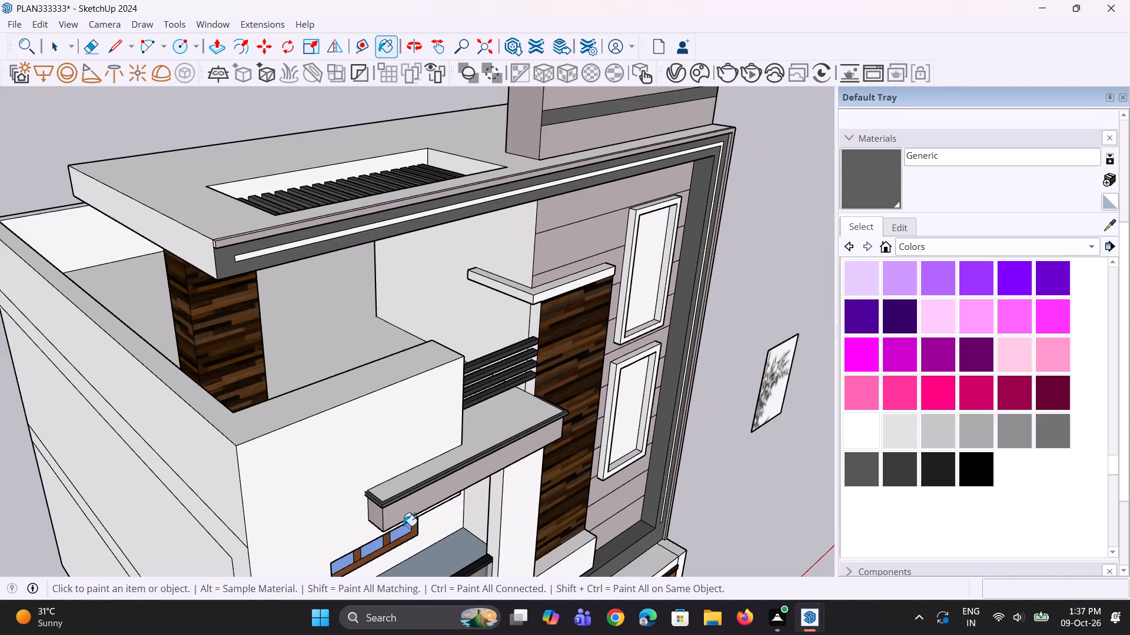
pyautogui.moveTo(398, 533); pyautogui.dragTo(420, 192, button='middle')
pyautogui.scroll(12, 418, 263)
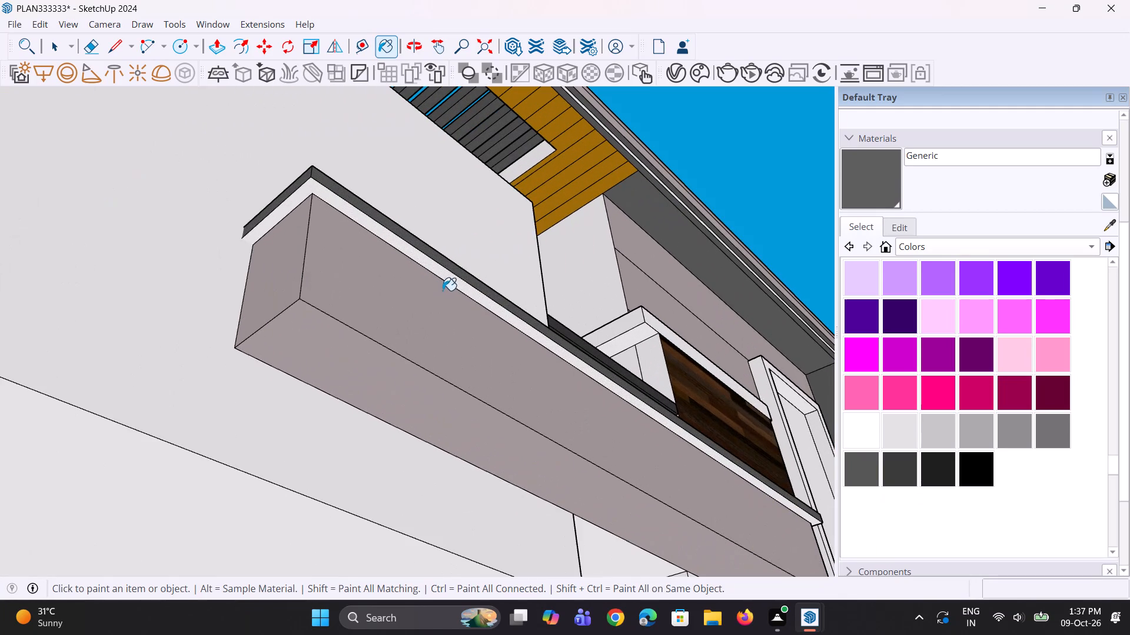
pyautogui.click(449, 282)
# Examine the projecting slab's finishes and the whole house facade from several angles and from a distance.
pyautogui.scroll(-4, 423, 303)
pyautogui.moveTo(431, 258); pyautogui.dragTo(474, 195, button='middle')
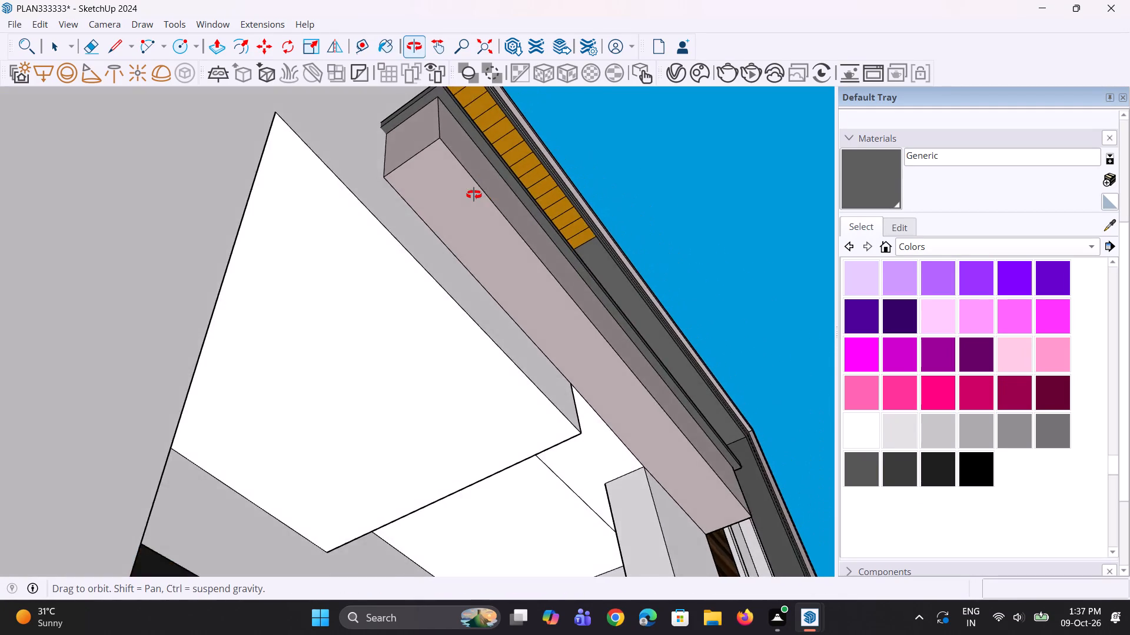
pyautogui.moveTo(474, 195); pyautogui.dragTo(443, 377, button='middle')
pyautogui.scroll(-8, 645, 252)
pyautogui.moveTo(574, 280); pyautogui.dragTo(490, 343, button='middle')
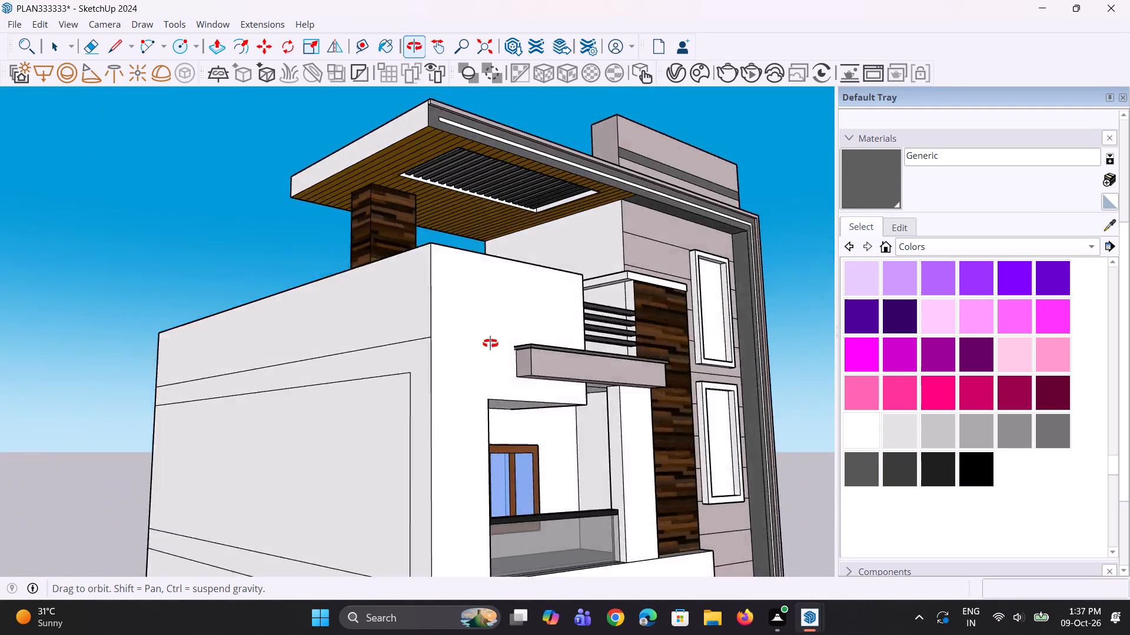
pyautogui.moveTo(490, 343); pyautogui.dragTo(423, 383, button='middle')
pyautogui.scroll(-3, 521, 383)
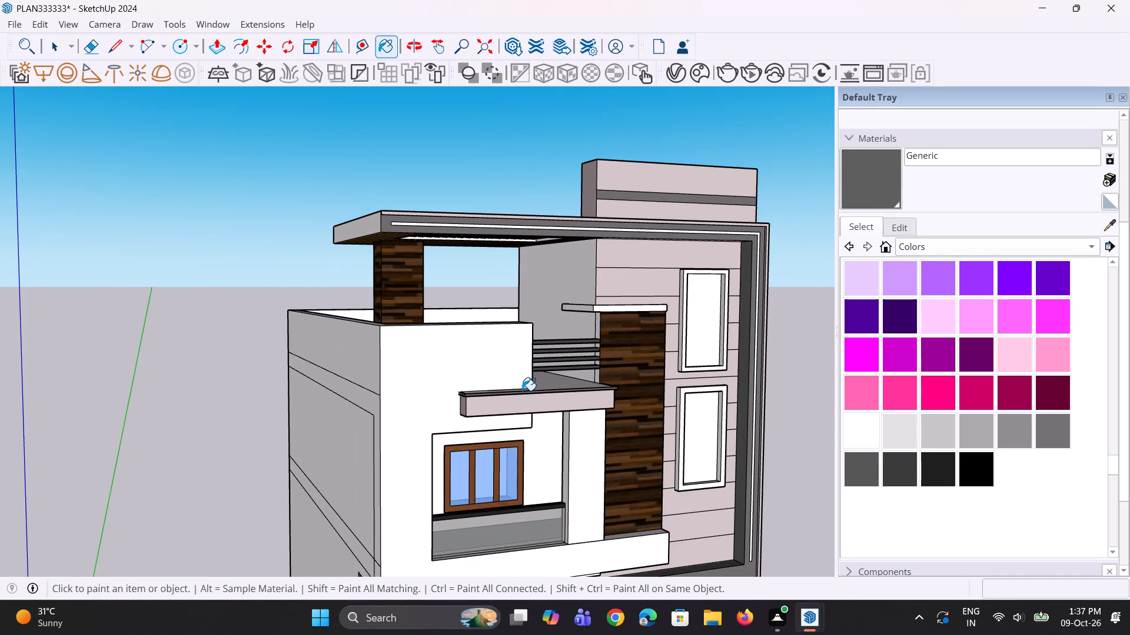
pyautogui.moveTo(521, 396); pyautogui.dragTo(471, 426, button='middle')
pyautogui.scroll(-4, 443, 440)
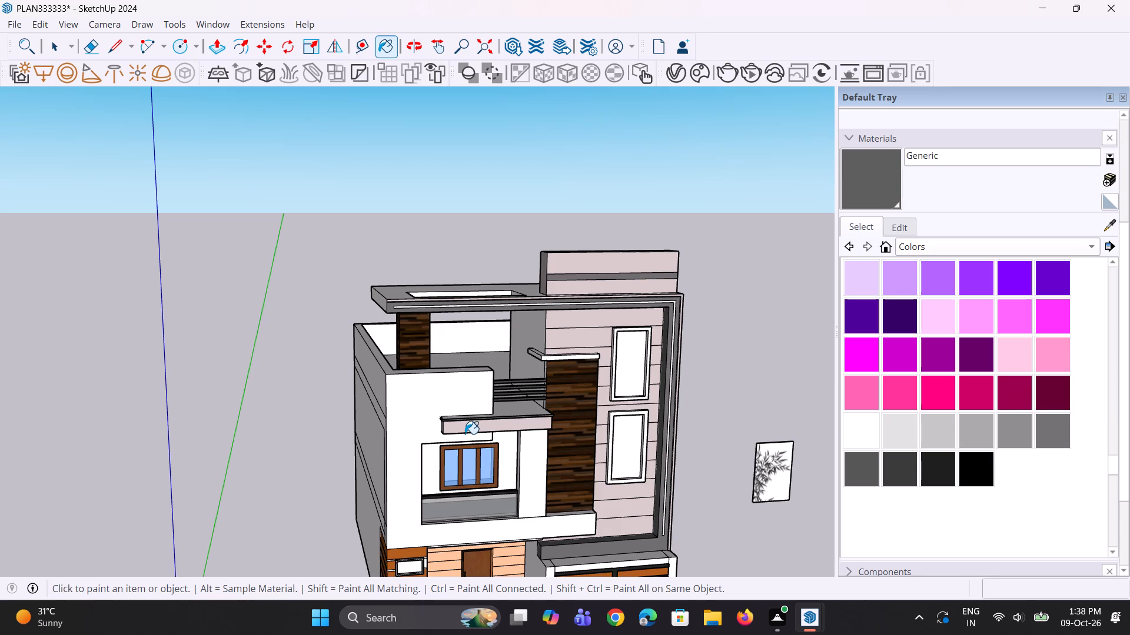
pyautogui.scroll(-3, 457, 375)
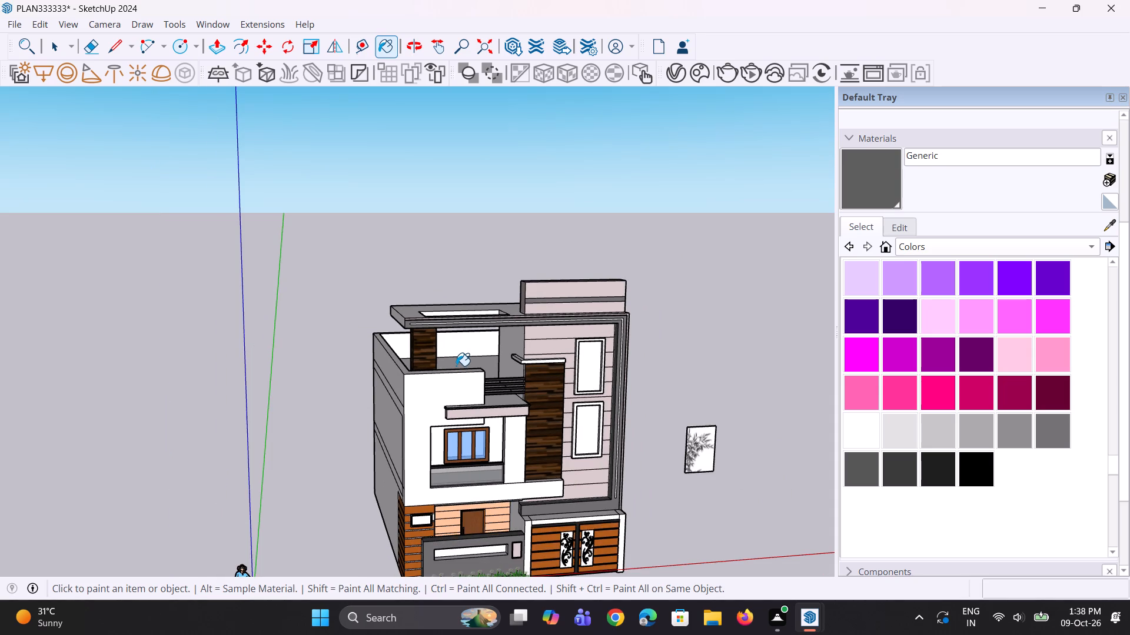
pyautogui.scroll(-3, 455, 366)
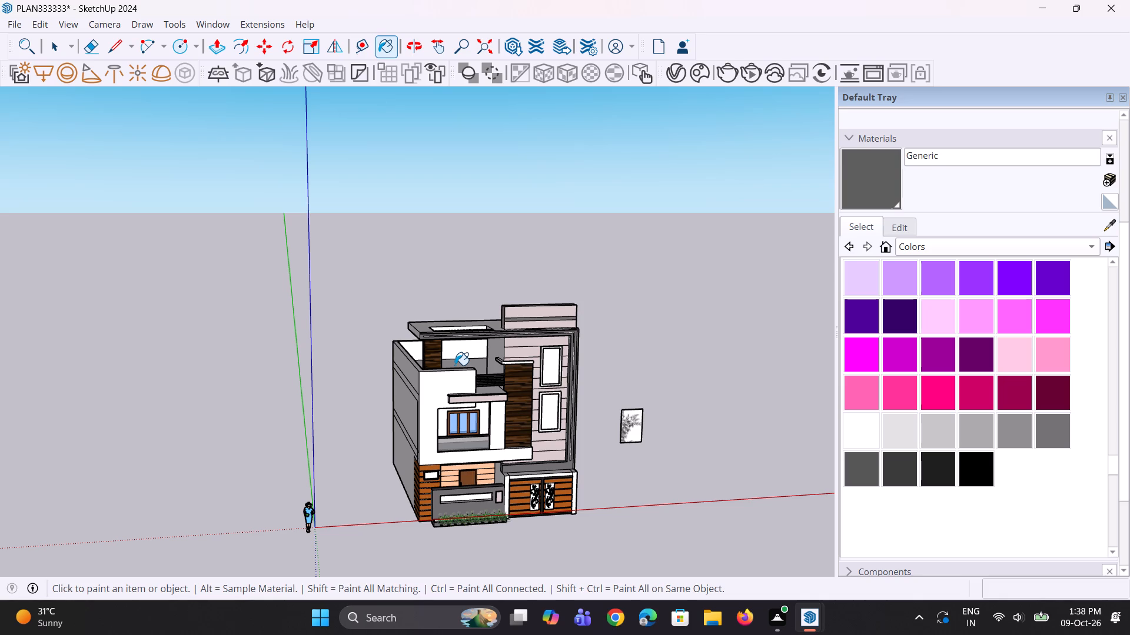
pyautogui.scroll(-4, 553, 371)
pyautogui.moveTo(616, 355); pyautogui.dragTo(610, 359, button='middle')
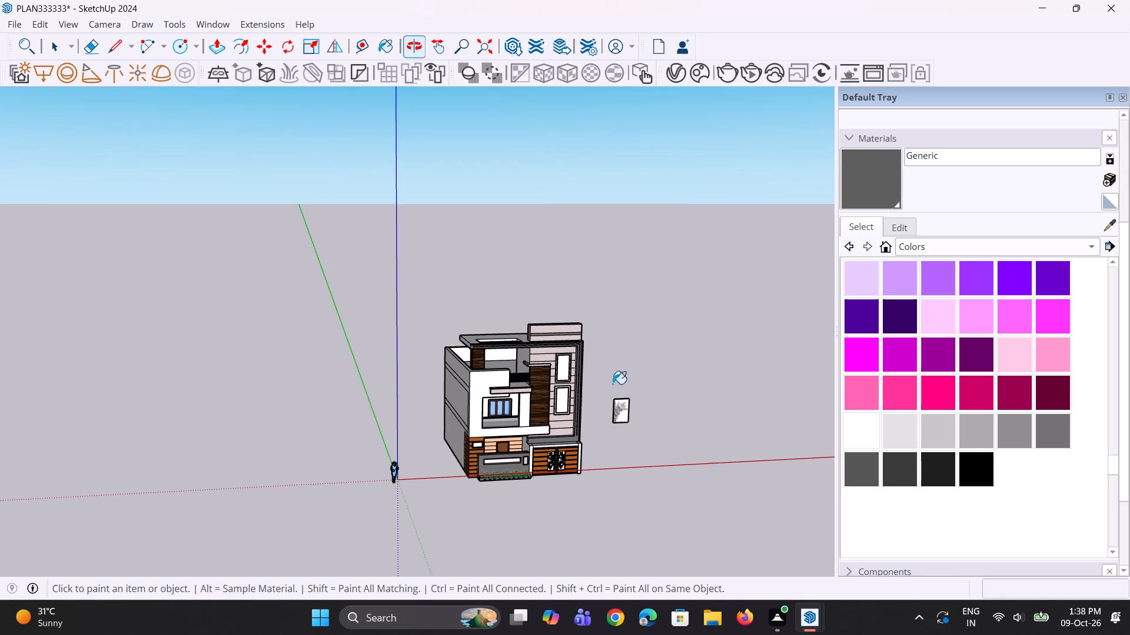
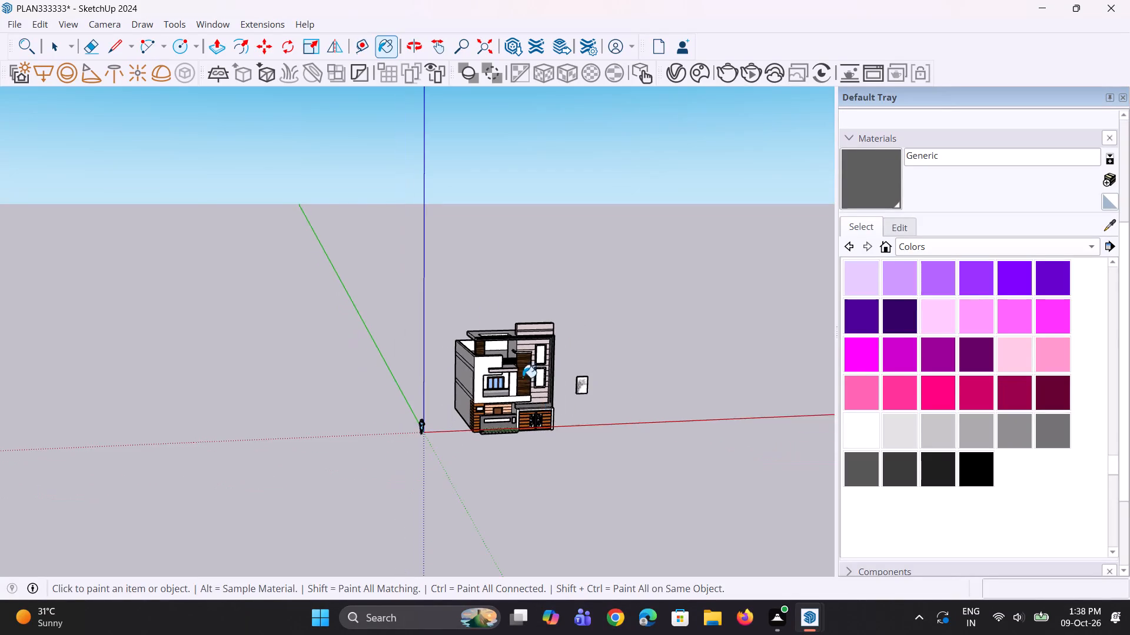
# Examine the front facade's finishes from near and far, with nothing selected.
pyautogui.moveTo(546, 425); pyautogui.dragTo(499, 375, button='middle')
pyautogui.scroll(7, 516, 459)
pyautogui.moveTo(523, 383); pyautogui.dragTo(544, 423, button='middle')
pyautogui.scroll(6, 589, 337)
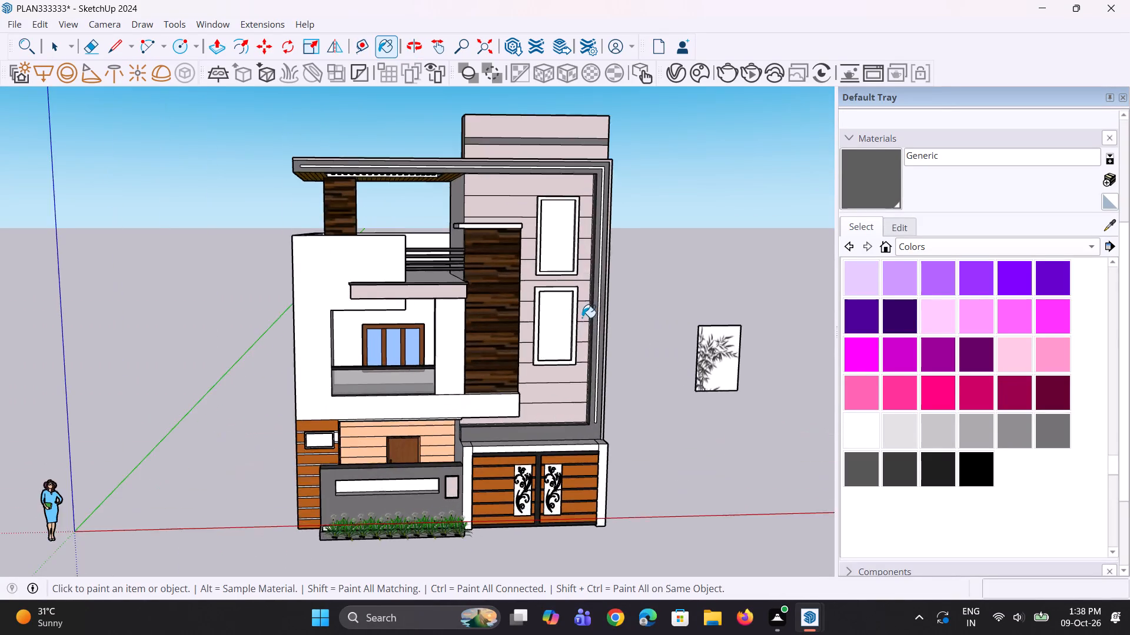
pyautogui.moveTo(583, 317); pyautogui.dragTo(604, 360, button='middle')
pyautogui.scroll(5, 609, 317)
pyautogui.middleClick(616, 302)
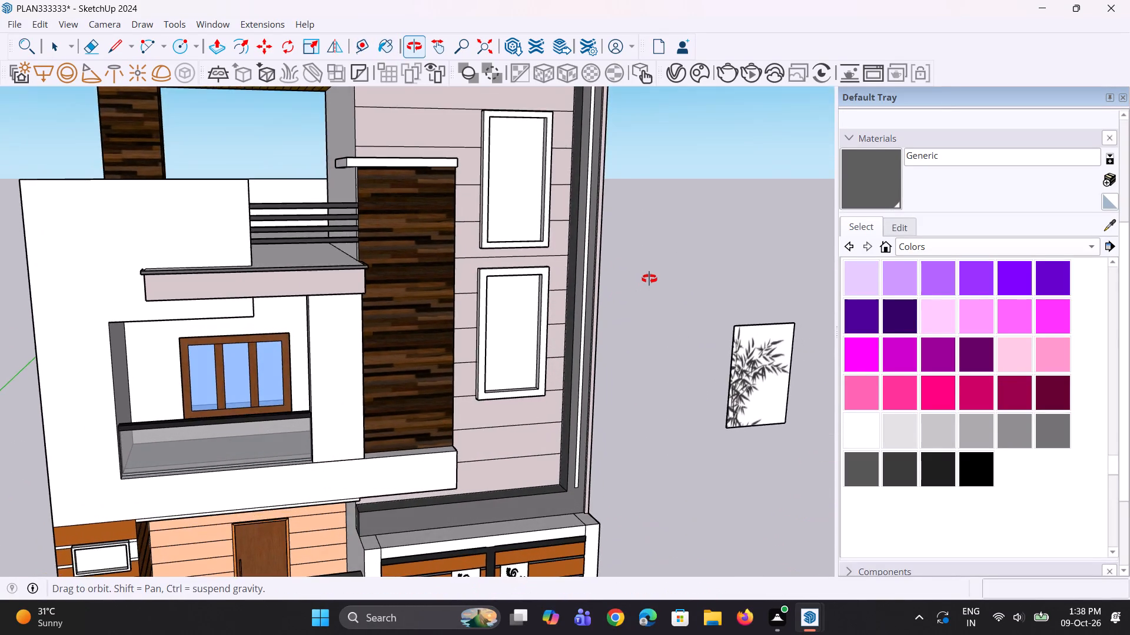
pyautogui.scroll(-4, 615, 301)
pyautogui.moveTo(614, 311); pyautogui.dragTo(541, 270, button='middle')
pyautogui.scroll(-2, 550, 280)
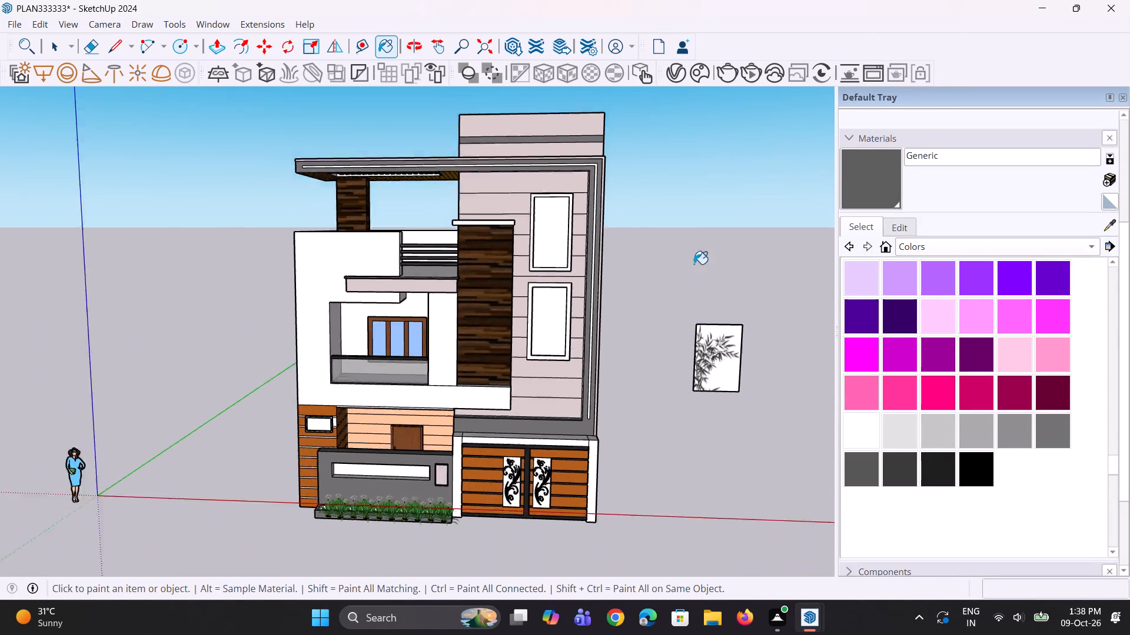
pyautogui.scroll(-6, 694, 264)
pyautogui.moveTo(686, 276); pyautogui.dragTo(667, 278, button='middle')
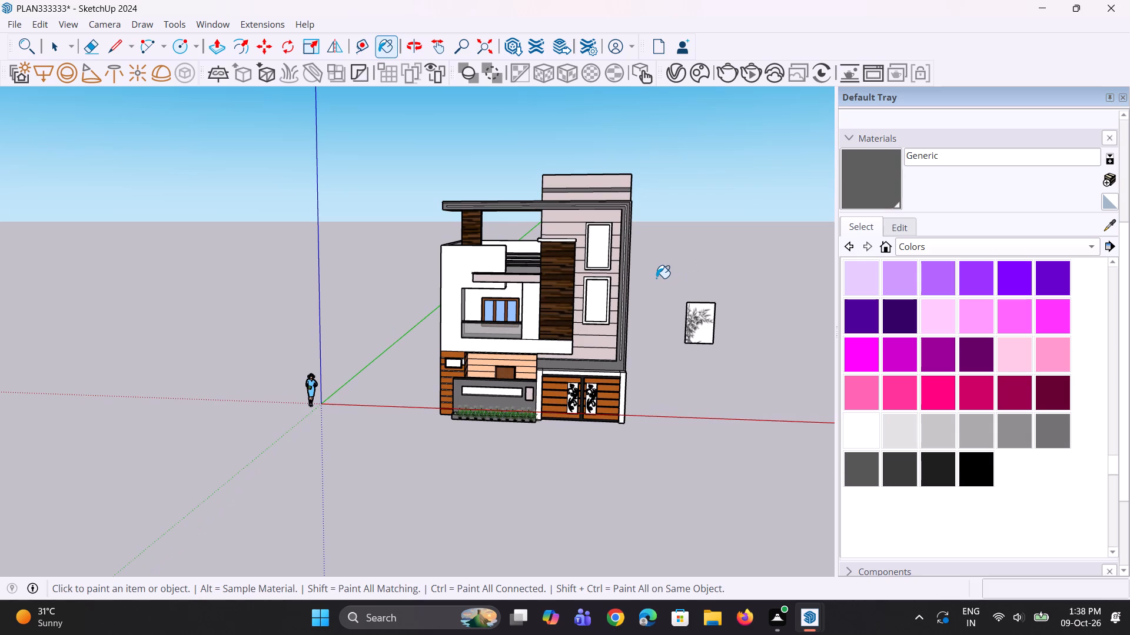
pyautogui.scroll(-3, 550, 247)
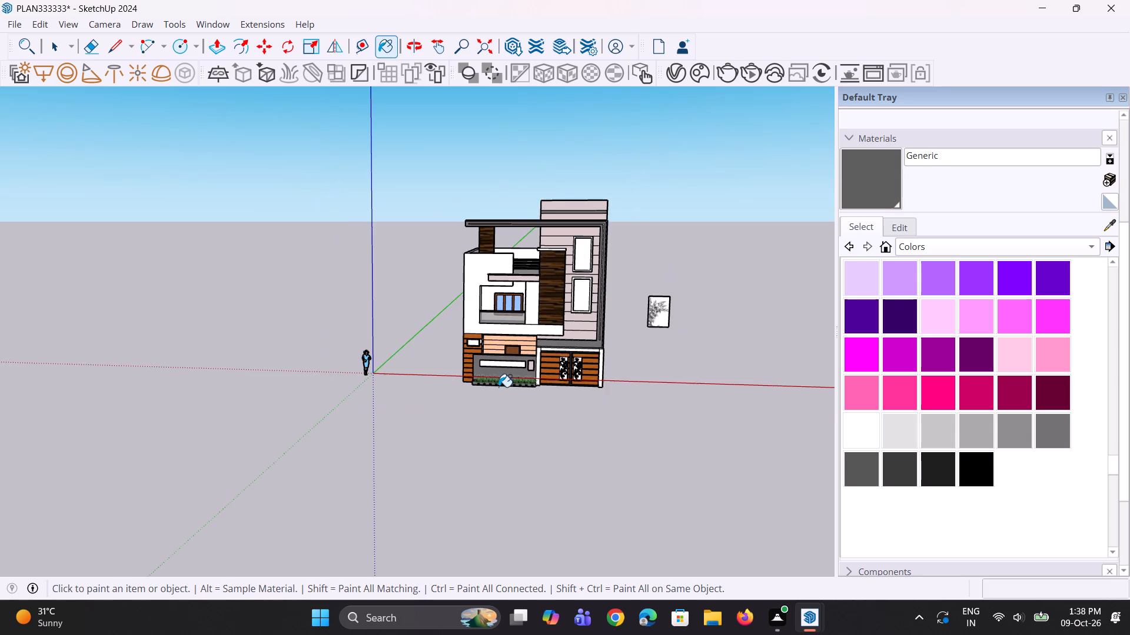
pyautogui.moveTo(498, 387); pyautogui.dragTo(534, 411, button='middle')
pyautogui.scroll(6, 530, 374)
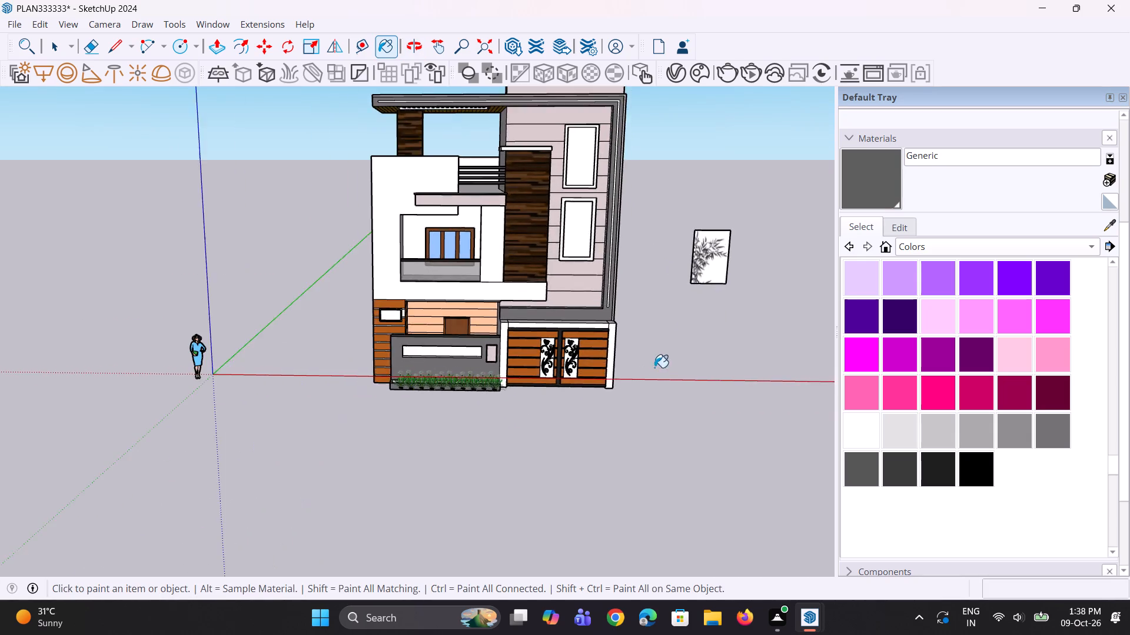
pyautogui.moveTo(655, 342); pyautogui.dragTo(645, 280, button='middle')
pyautogui.press('space')
pyautogui.press('space')
pyautogui.tripleClick(649, 285)
pyautogui.moveTo(593, 455); pyautogui.dragTo(609, 418, button='middle')
pyautogui.scroll(-4, 603, 462)
pyautogui.moveTo(581, 438); pyautogui.dragTo(591, 393, button='middle')
pyautogui.doubleClick(647, 382)
pyautogui.moveTo(614, 376); pyautogui.dragTo(610, 486, button='middle')
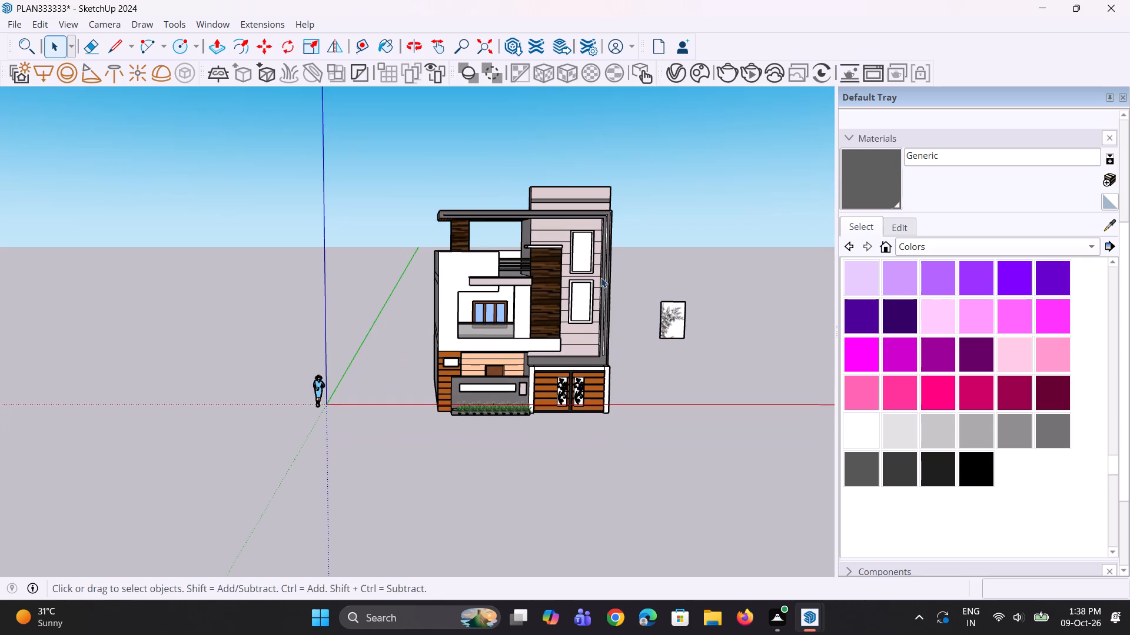
pyautogui.tripleClick(690, 261)
pyautogui.click(693, 264)
# Examine the facade from the side and from below, including the roof canopy's underside, the balcony railing and the projecting slab.
pyautogui.moveTo(540, 272); pyautogui.dragTo(541, 273, button='middle')
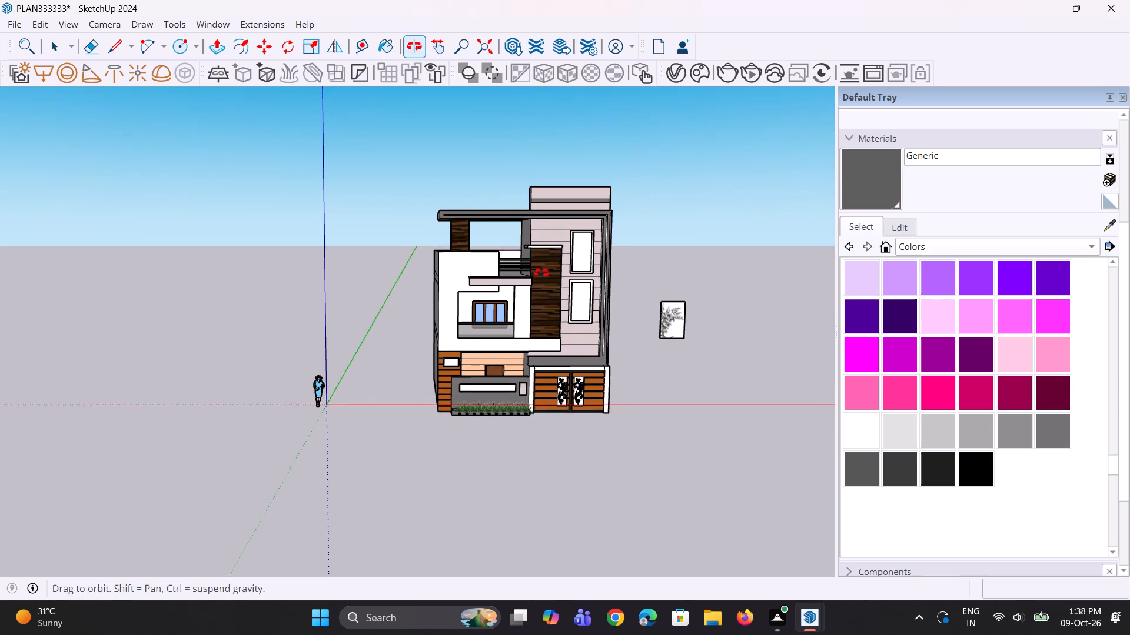
pyautogui.moveTo(541, 273); pyautogui.dragTo(539, 242, button='middle')
pyautogui.scroll(3, 512, 325)
pyautogui.moveTo(498, 317); pyautogui.dragTo(448, 312, button='middle')
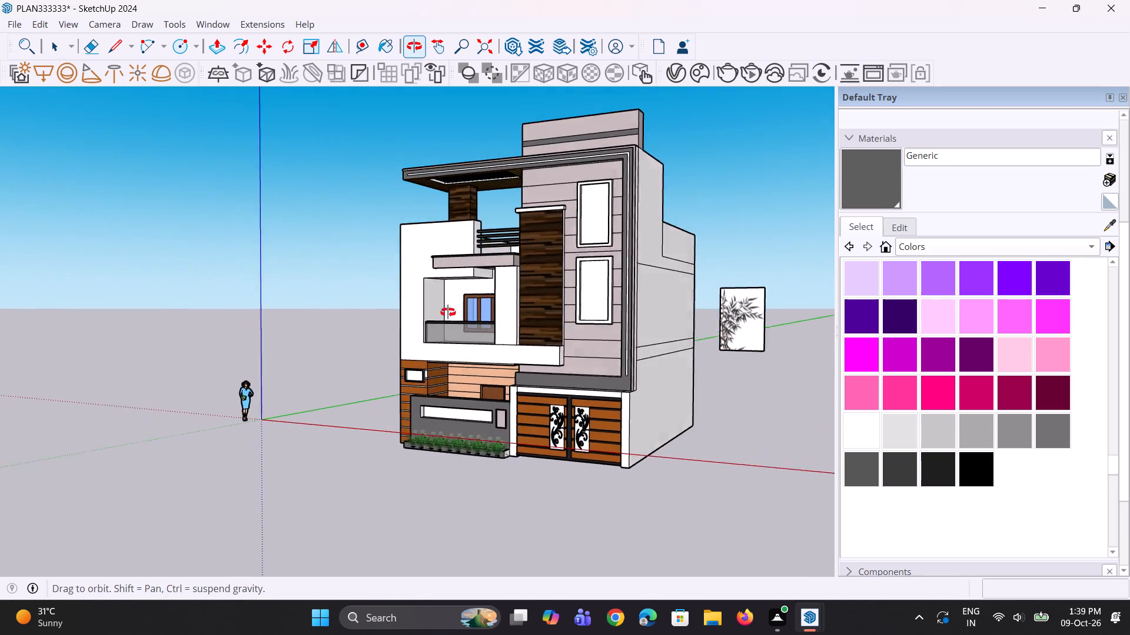
pyautogui.moveTo(448, 312); pyautogui.dragTo(458, 311, button='middle')
pyautogui.scroll(2, 524, 260)
pyautogui.moveTo(496, 239); pyautogui.dragTo(555, 174, button='middle')
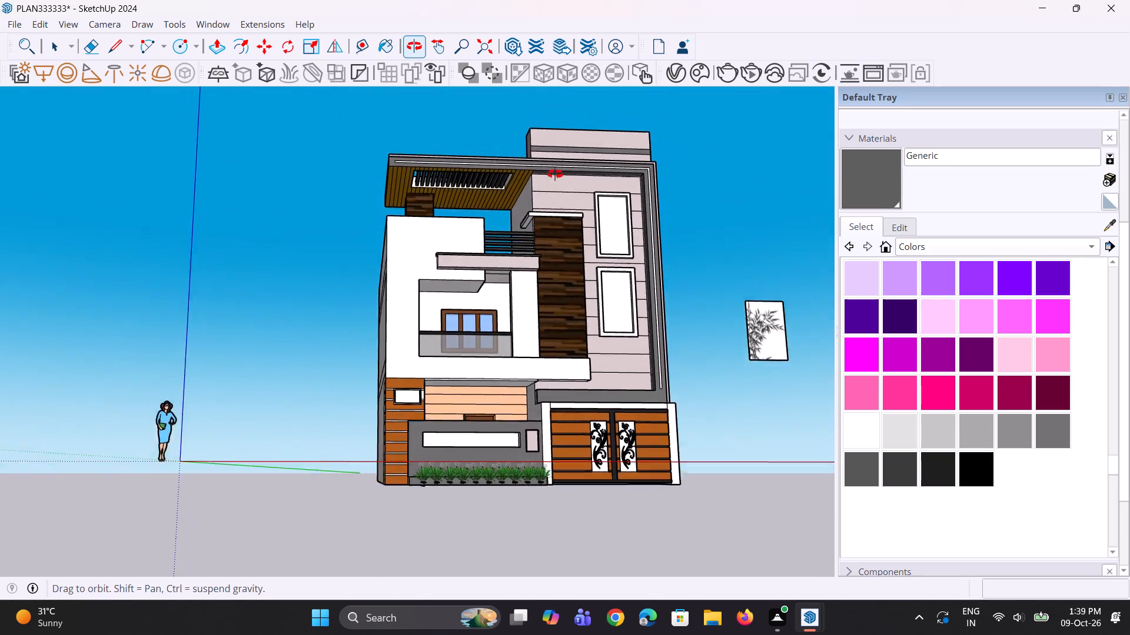
pyautogui.moveTo(555, 174); pyautogui.dragTo(514, 230, button='middle')
pyautogui.scroll(6, 472, 146)
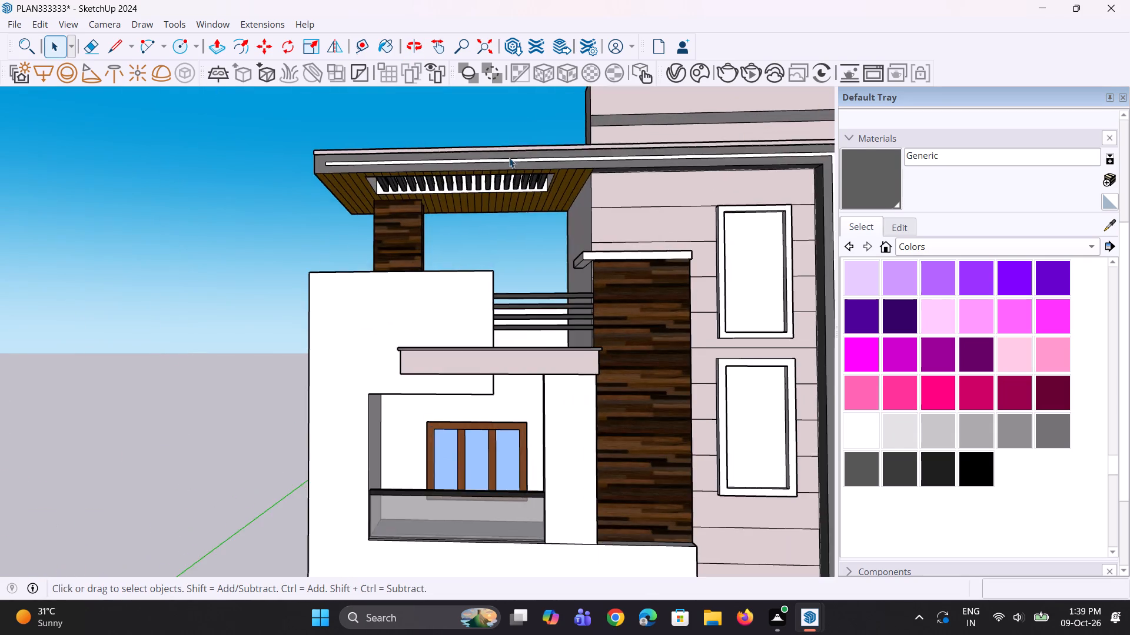
pyautogui.moveTo(518, 158); pyautogui.dragTo(595, 73, button='middle')
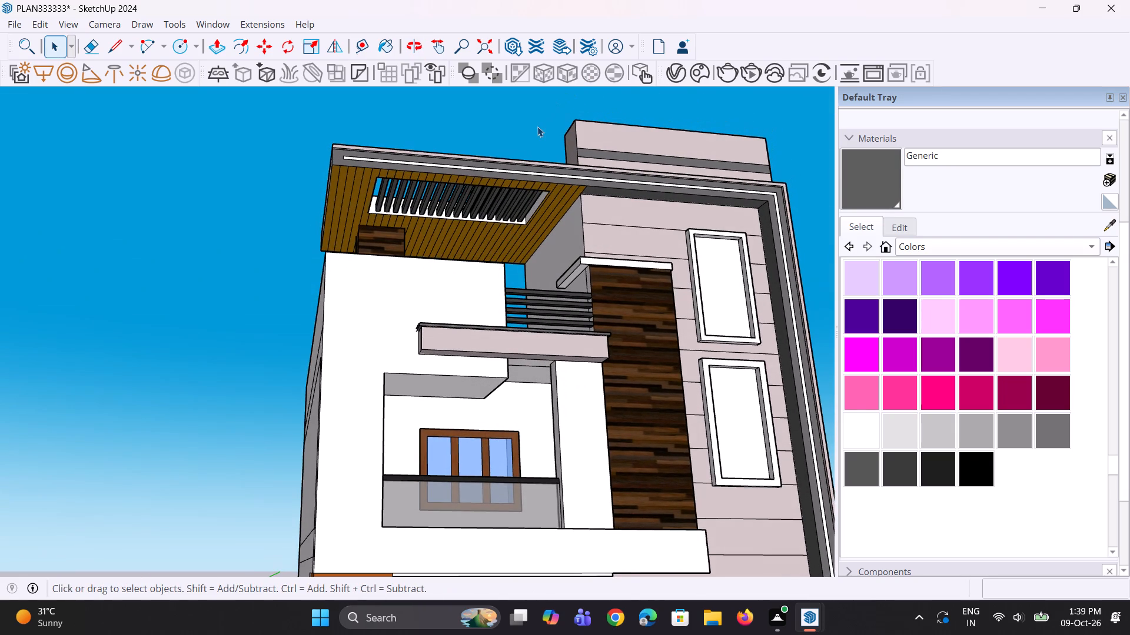
pyautogui.moveTo(507, 252); pyautogui.dragTo(493, 271, button='middle')
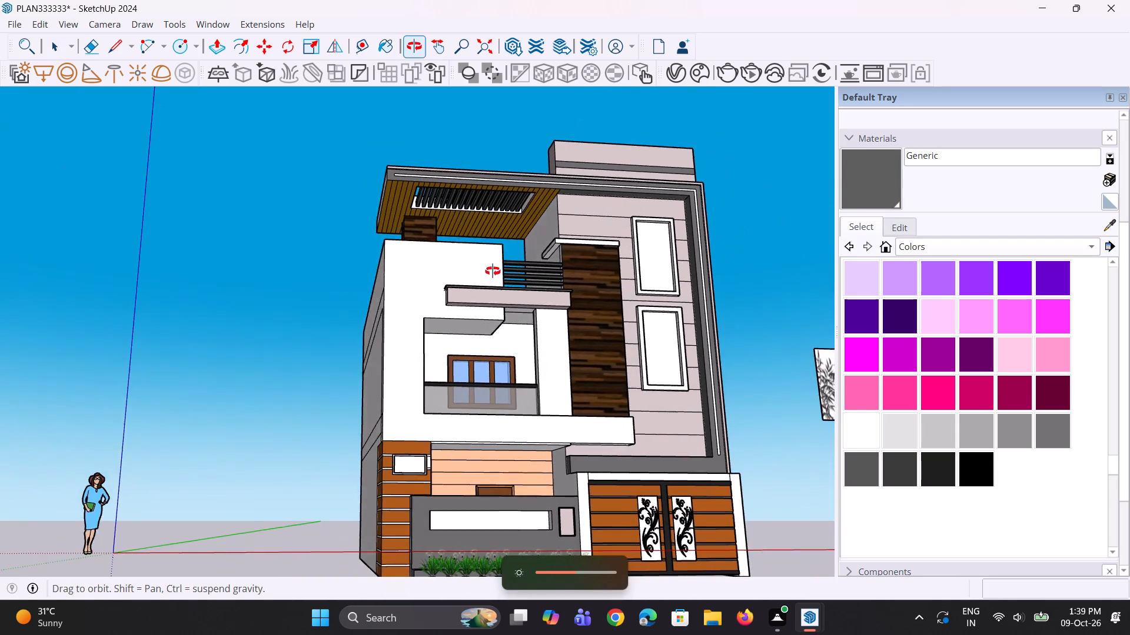
pyautogui.moveTo(493, 271); pyautogui.dragTo(485, 270, button='middle')
pyautogui.scroll(2, 459, 187)
pyautogui.moveTo(461, 195); pyautogui.dragTo(469, 228, button='middle')
pyautogui.press('space')
pyautogui.press('space')
pyautogui.press('space')
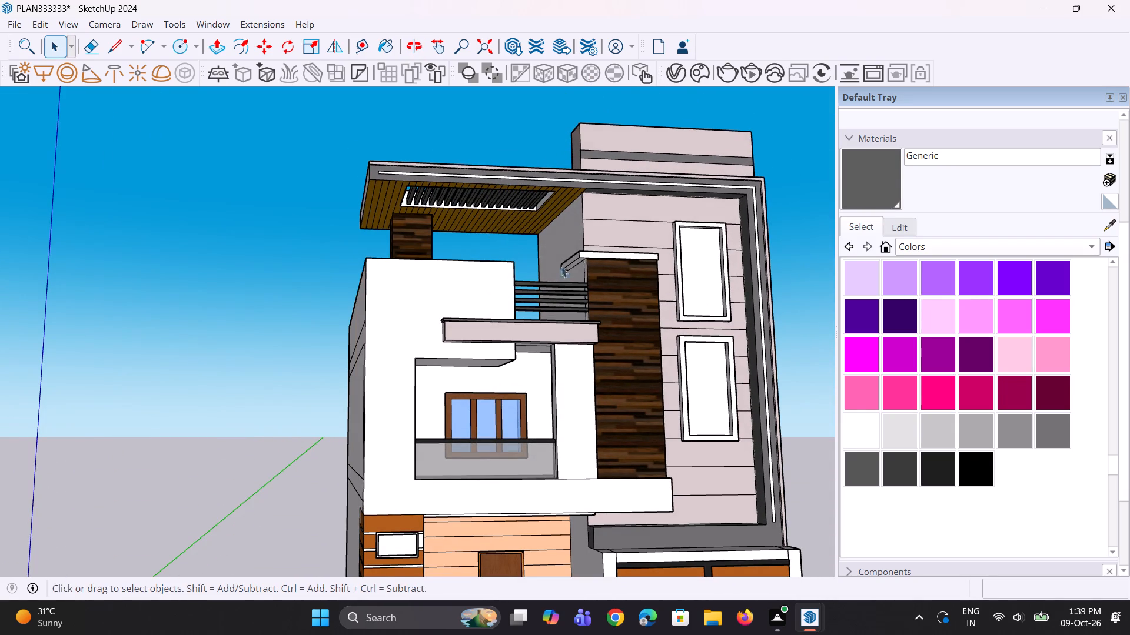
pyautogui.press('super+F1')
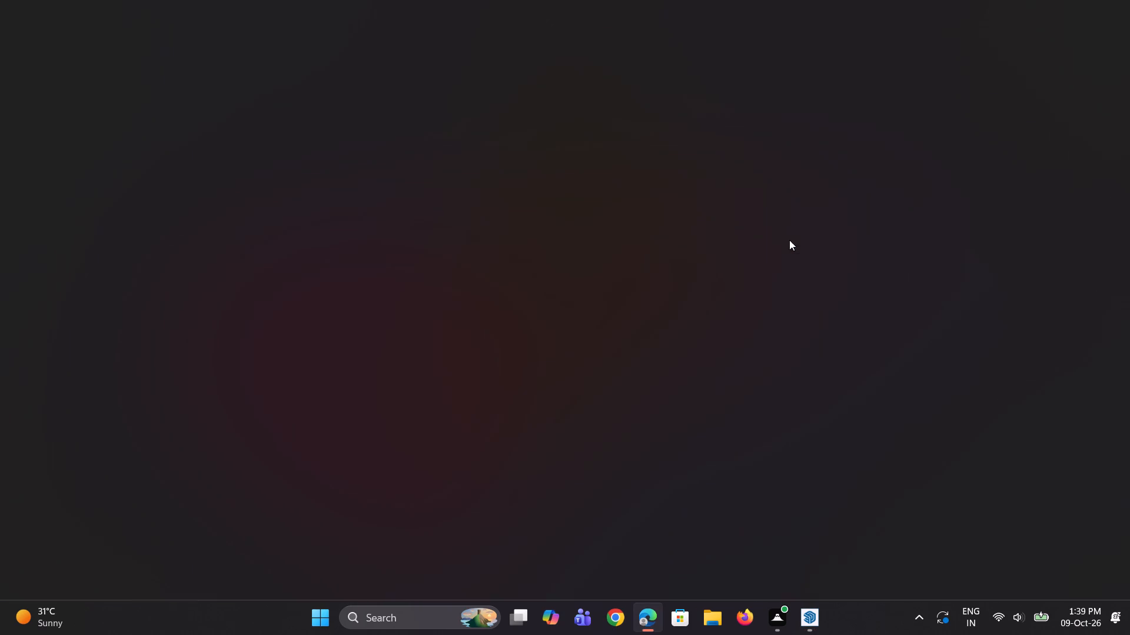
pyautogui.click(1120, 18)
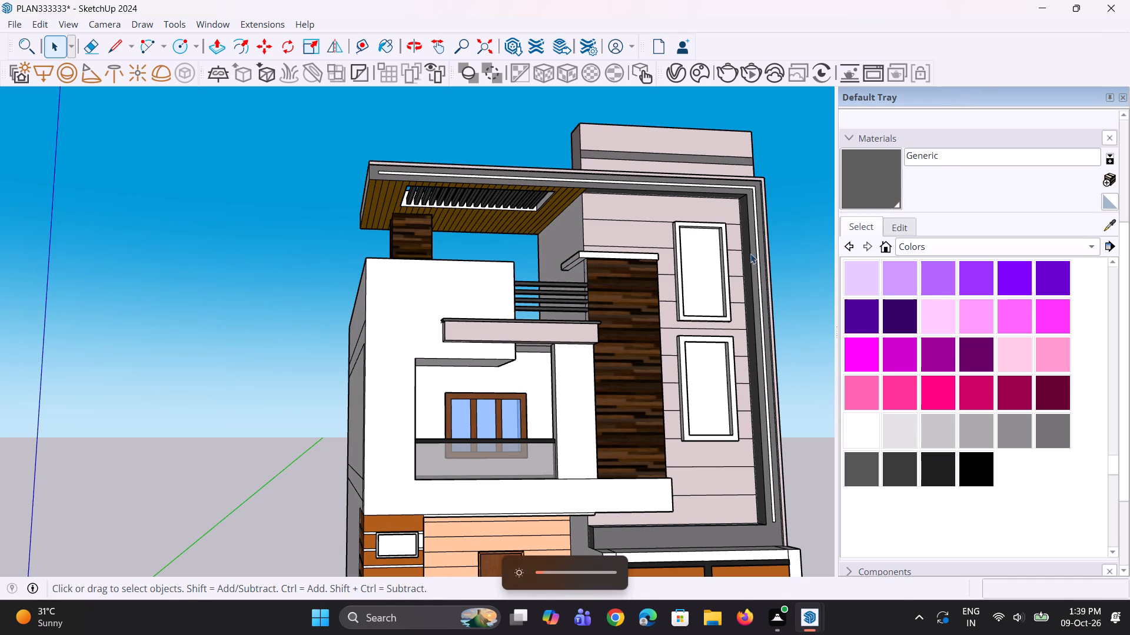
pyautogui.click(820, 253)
# Push/Pull the recessed ceiling face under the projecting slab down 1' 2 13/16", level with the adjoining balcony soffit.
pyautogui.scroll(-4, 513, 283)
pyautogui.moveTo(506, 293); pyautogui.dragTo(496, 303, button='middle')
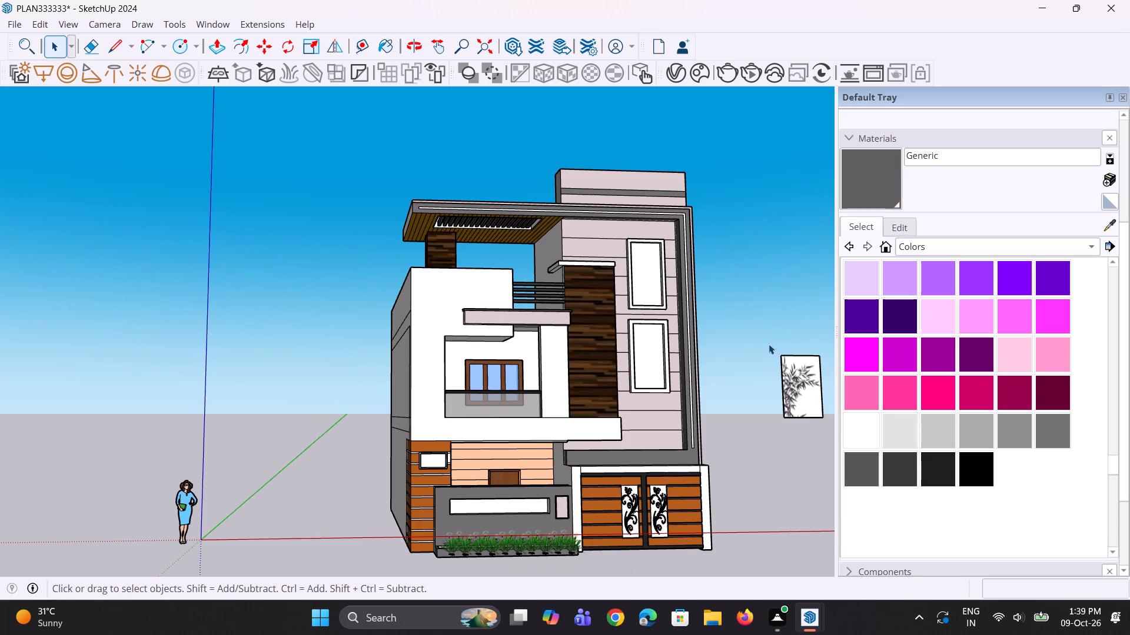
pyautogui.moveTo(532, 354); pyautogui.dragTo(529, 378, button='middle')
pyautogui.scroll(-4, 538, 387)
pyautogui.moveTo(547, 395); pyautogui.dragTo(543, 280, button='middle')
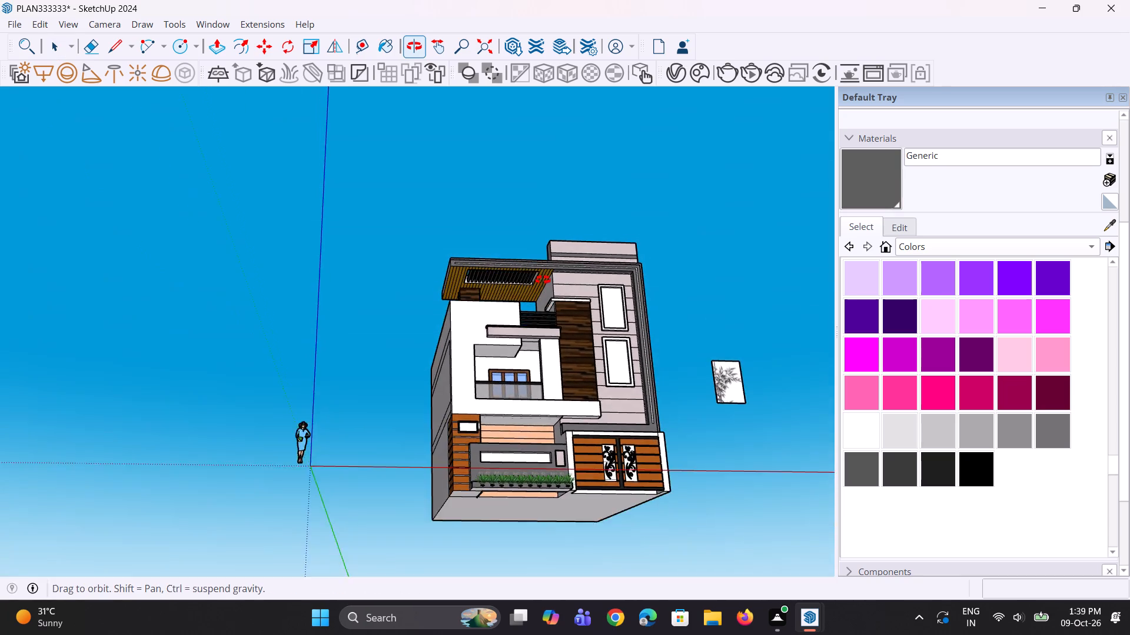
pyautogui.moveTo(543, 280); pyautogui.dragTo(513, 250, button='middle')
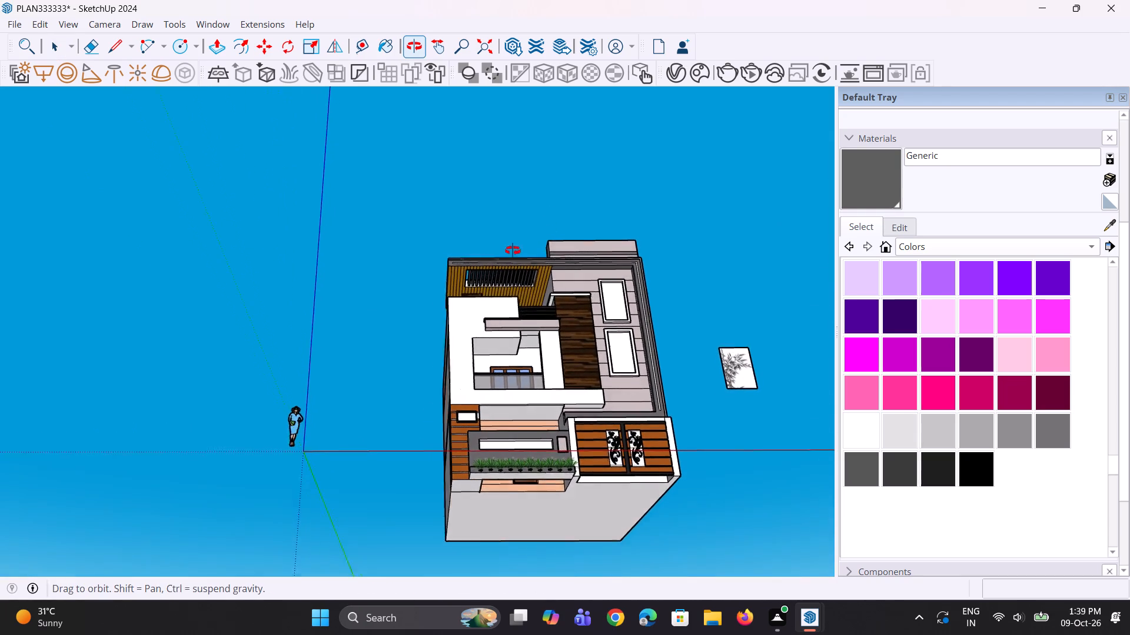
pyautogui.moveTo(513, 250); pyautogui.dragTo(474, 249, button='middle')
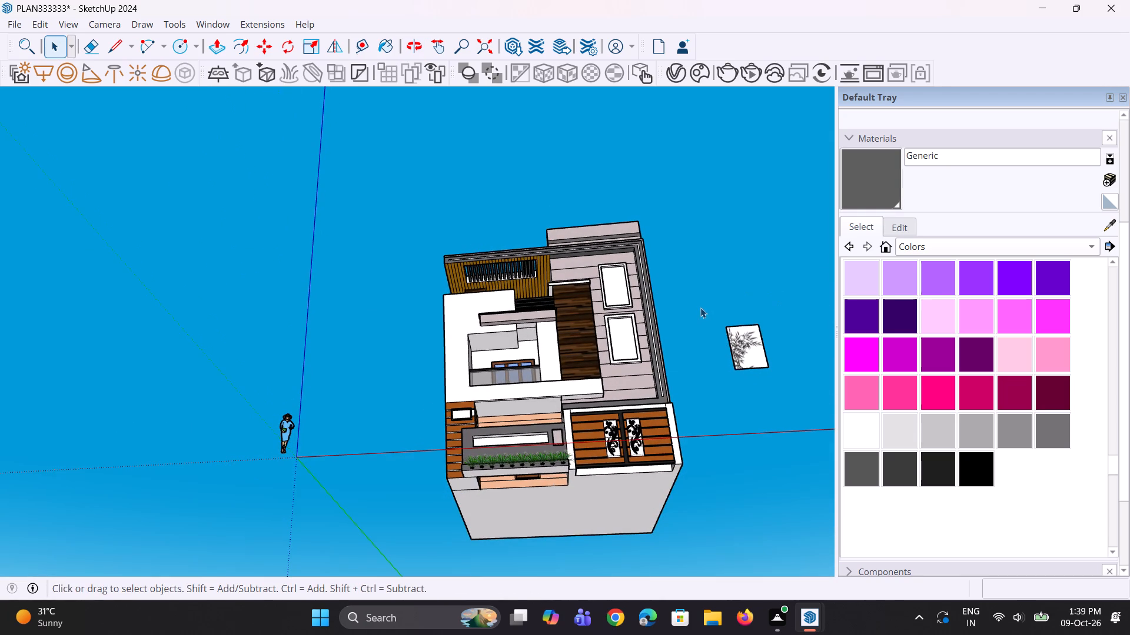
pyautogui.press('p')
pyautogui.moveTo(598, 359); pyautogui.dragTo(583, 357, button='middle')
pyautogui.scroll(3, 530, 334)
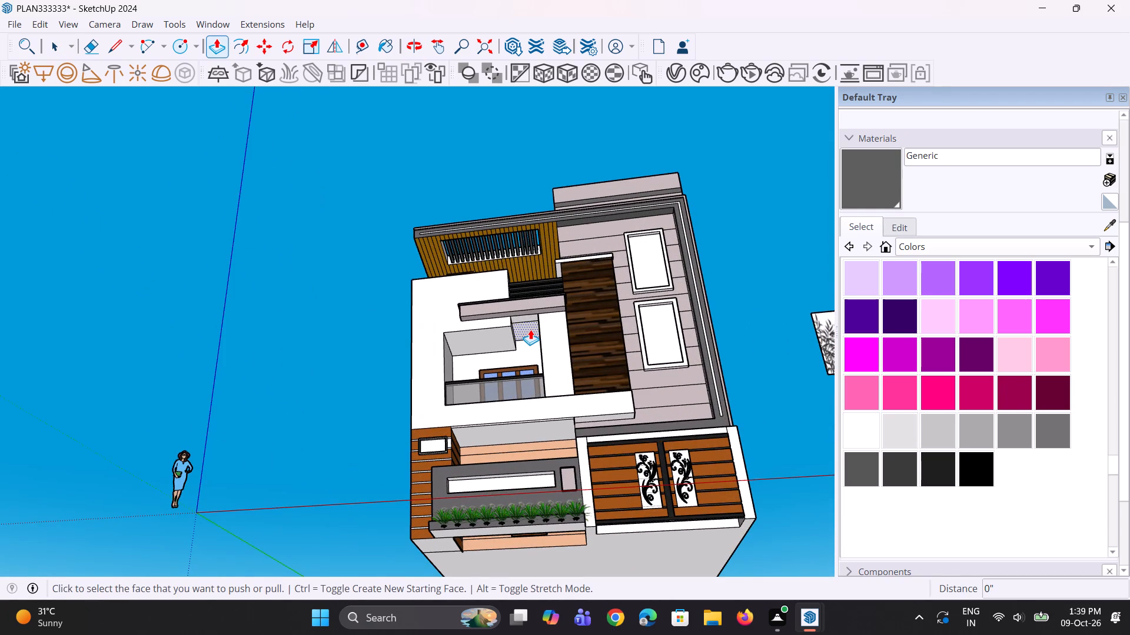
pyautogui.click(530, 329)
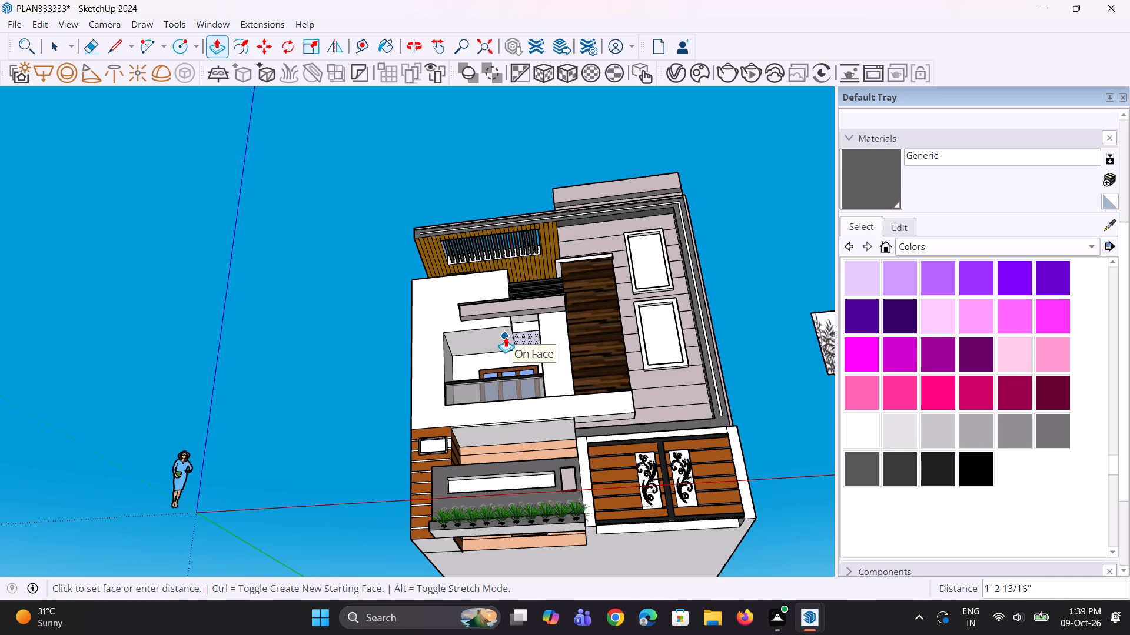
pyautogui.click(506, 337)
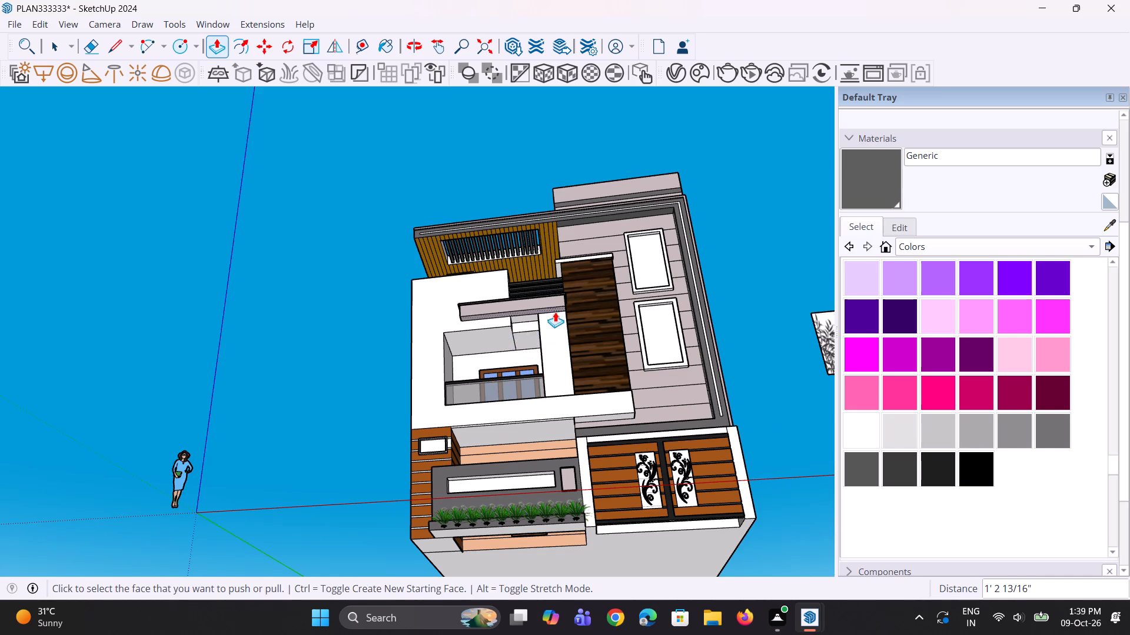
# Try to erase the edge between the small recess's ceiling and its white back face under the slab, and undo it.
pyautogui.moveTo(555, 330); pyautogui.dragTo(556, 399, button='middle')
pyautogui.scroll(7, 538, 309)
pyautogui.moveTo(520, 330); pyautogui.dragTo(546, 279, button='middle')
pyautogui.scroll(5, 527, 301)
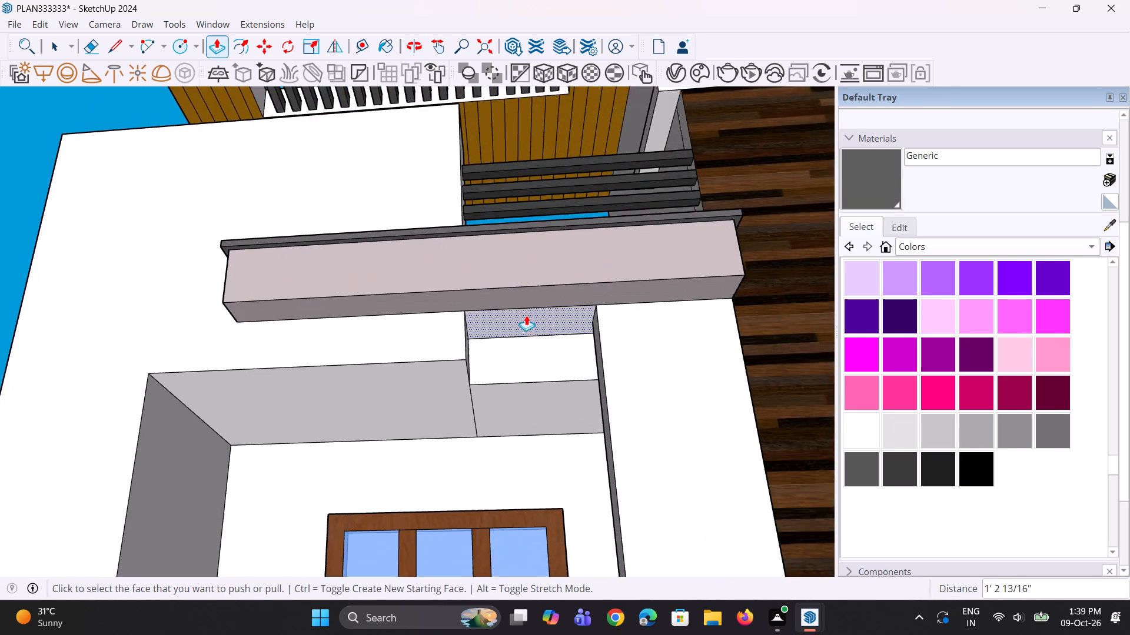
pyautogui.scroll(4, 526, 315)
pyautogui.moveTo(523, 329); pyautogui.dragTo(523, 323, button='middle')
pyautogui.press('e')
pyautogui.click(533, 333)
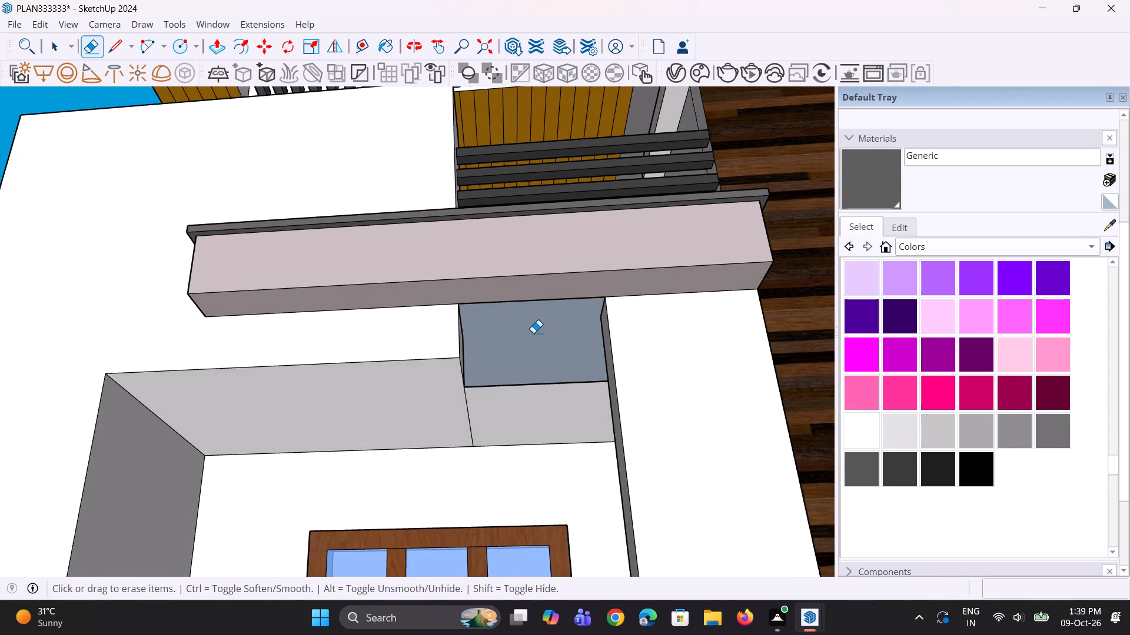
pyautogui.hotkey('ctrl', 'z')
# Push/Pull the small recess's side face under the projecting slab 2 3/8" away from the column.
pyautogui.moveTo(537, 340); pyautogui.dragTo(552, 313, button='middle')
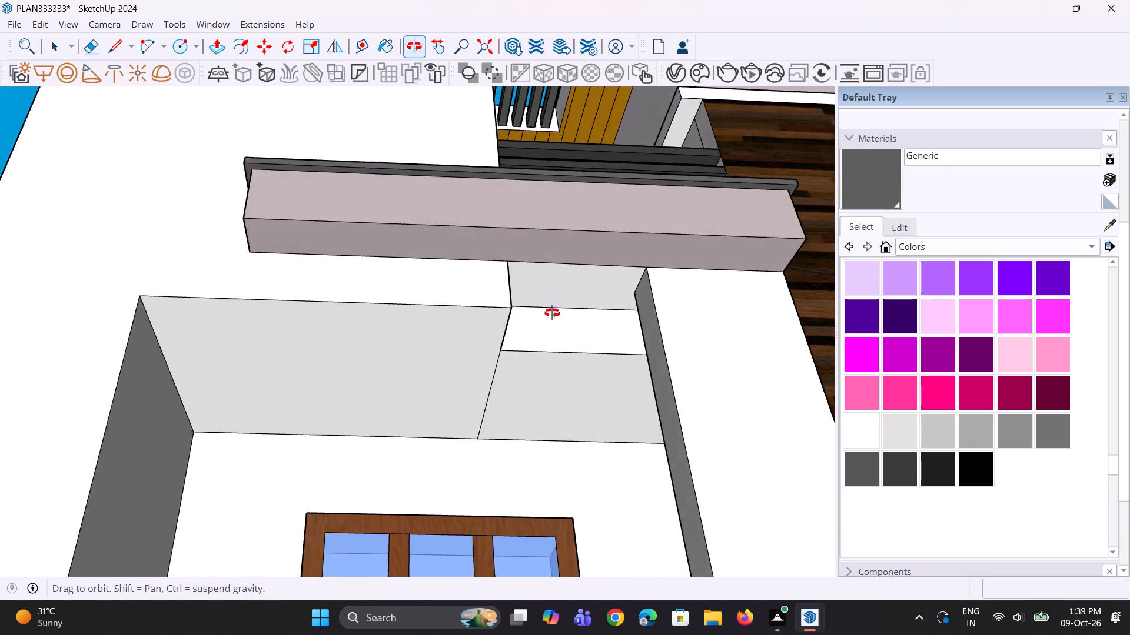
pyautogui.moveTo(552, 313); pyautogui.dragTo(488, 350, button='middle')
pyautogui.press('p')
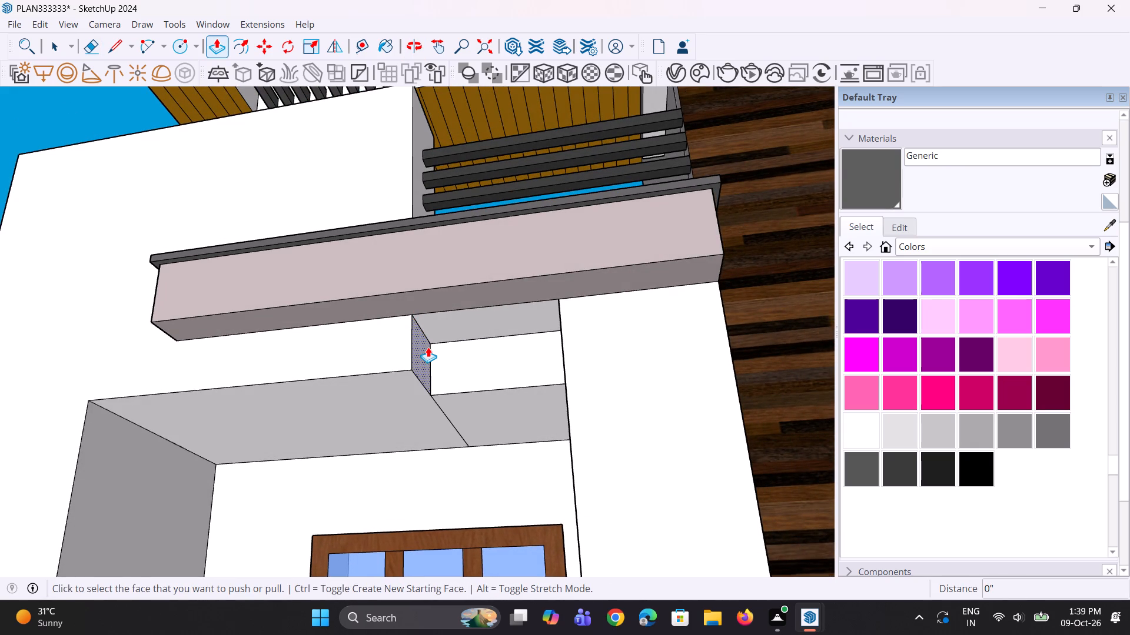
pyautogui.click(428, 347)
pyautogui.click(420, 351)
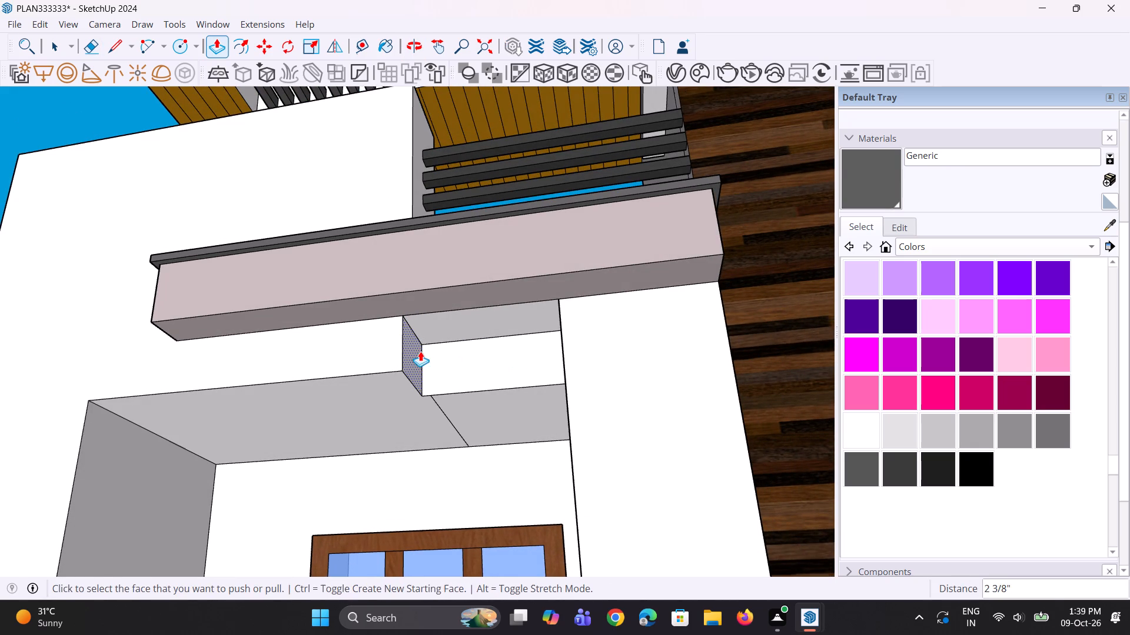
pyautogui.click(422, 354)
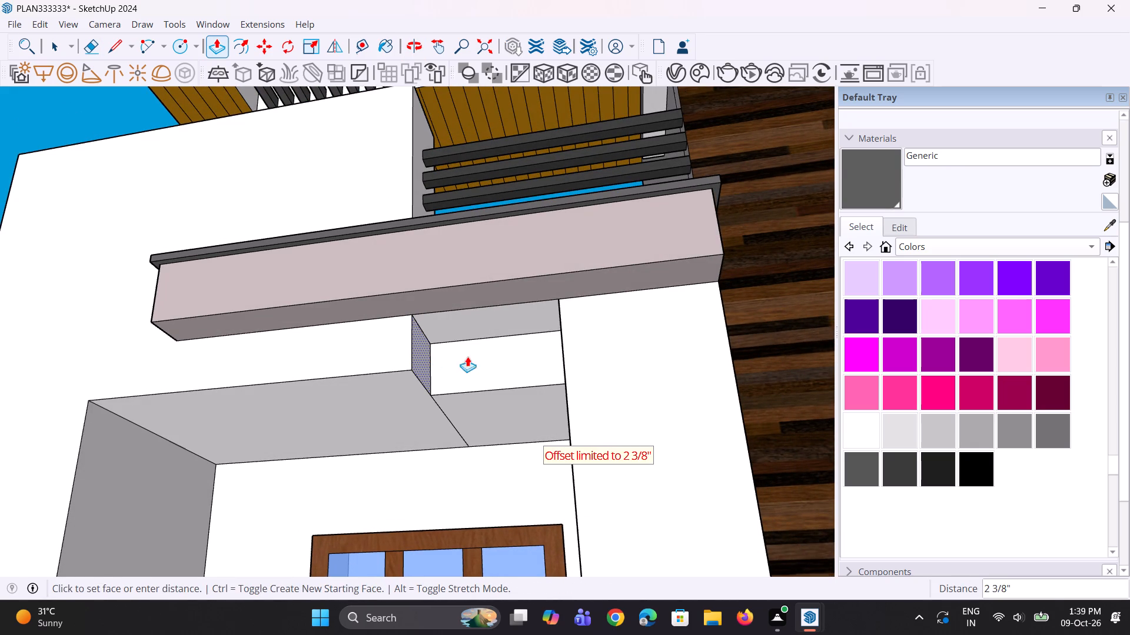
# Erase the dividing edge between the two coplanar soffit faces above the balcony window.
pyautogui.press('e')
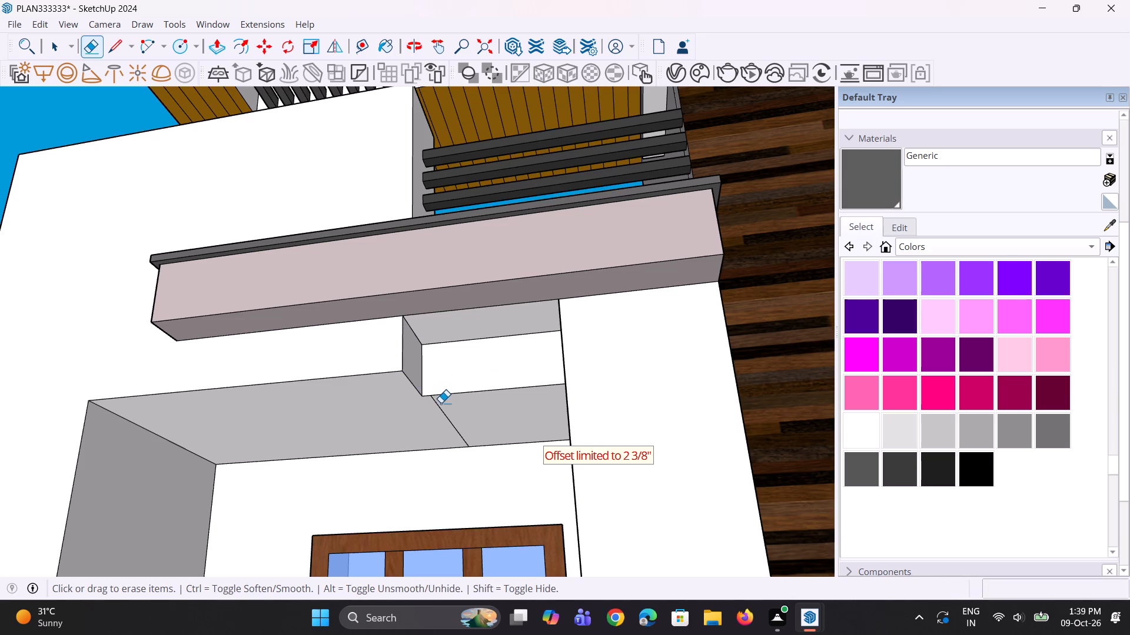
pyautogui.click(439, 406)
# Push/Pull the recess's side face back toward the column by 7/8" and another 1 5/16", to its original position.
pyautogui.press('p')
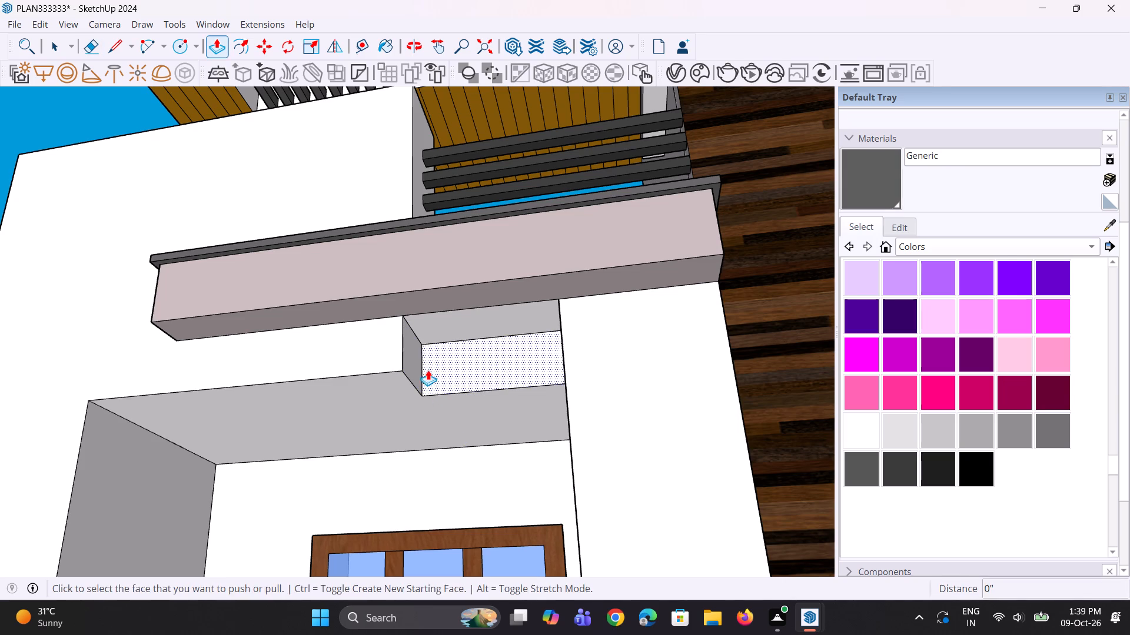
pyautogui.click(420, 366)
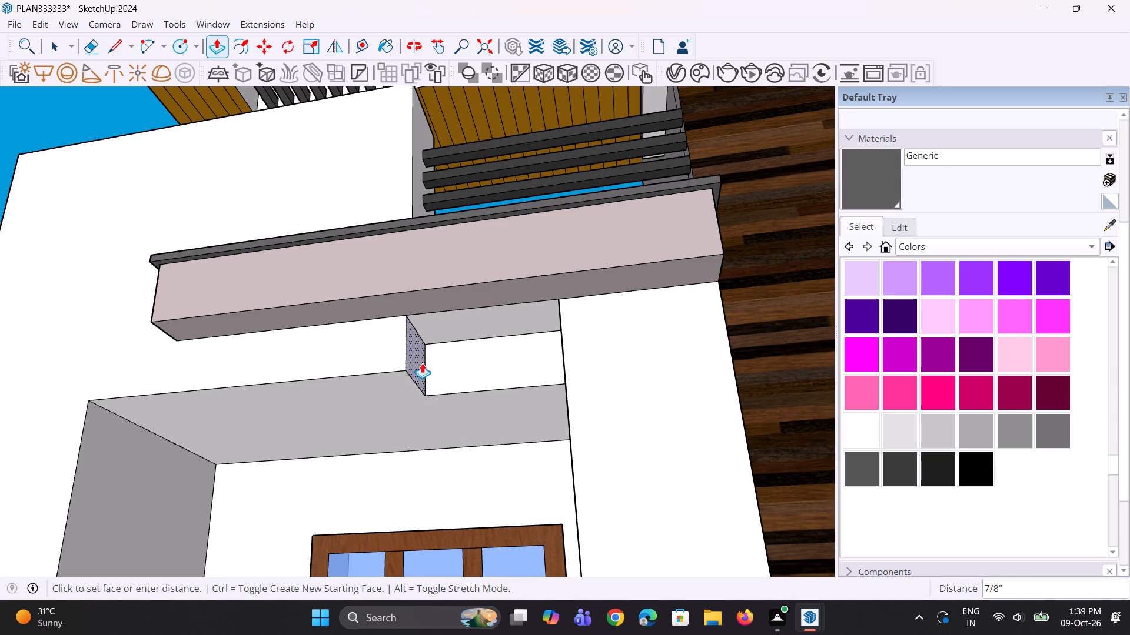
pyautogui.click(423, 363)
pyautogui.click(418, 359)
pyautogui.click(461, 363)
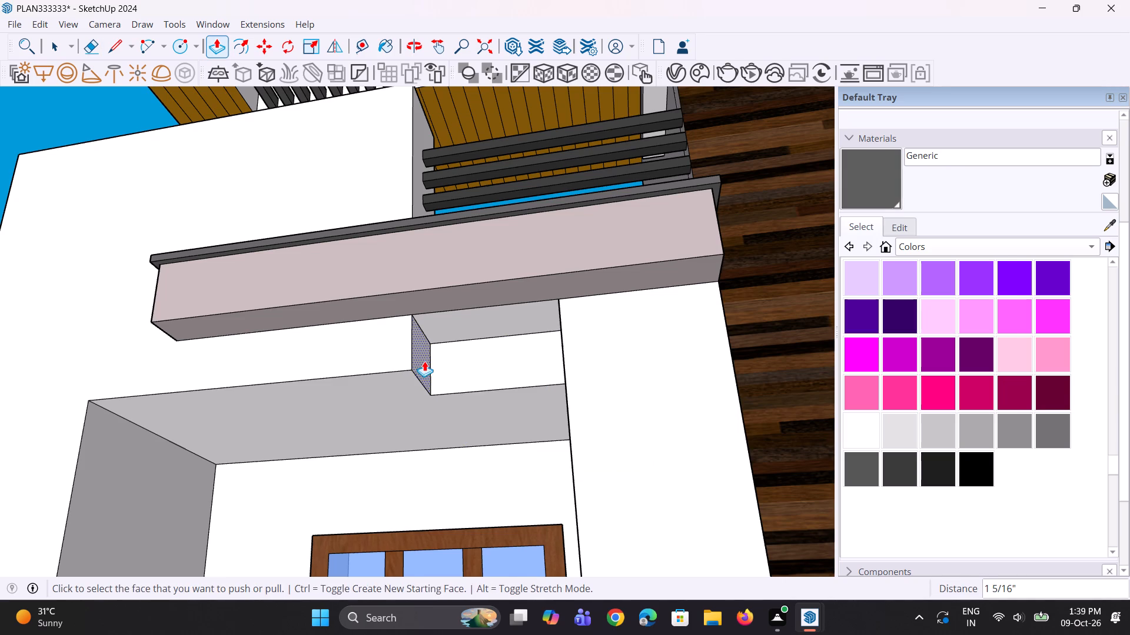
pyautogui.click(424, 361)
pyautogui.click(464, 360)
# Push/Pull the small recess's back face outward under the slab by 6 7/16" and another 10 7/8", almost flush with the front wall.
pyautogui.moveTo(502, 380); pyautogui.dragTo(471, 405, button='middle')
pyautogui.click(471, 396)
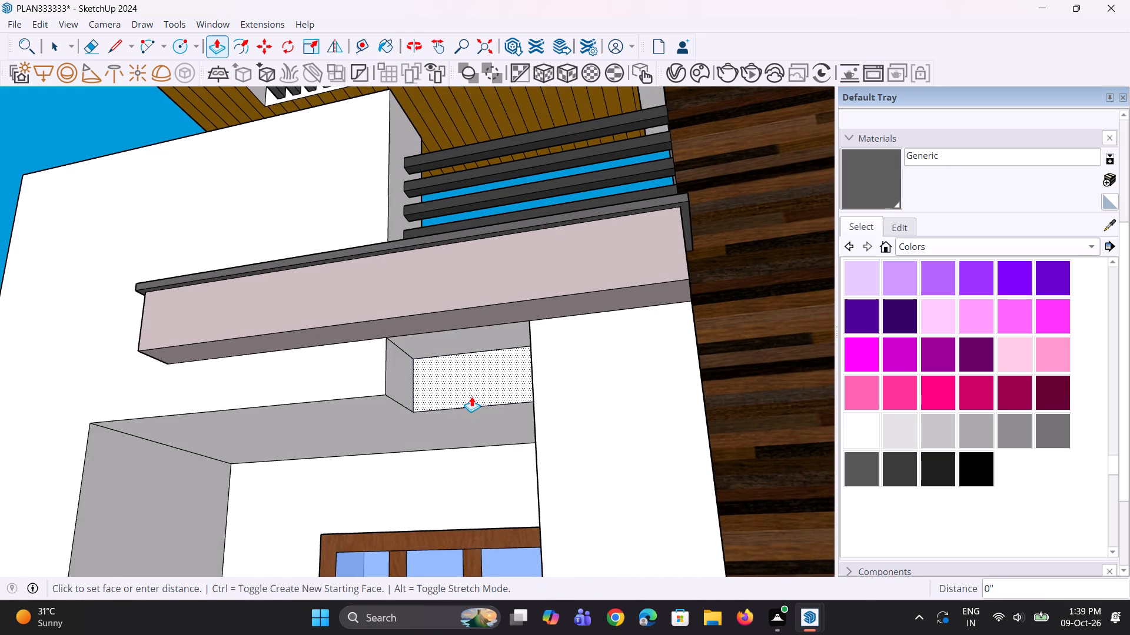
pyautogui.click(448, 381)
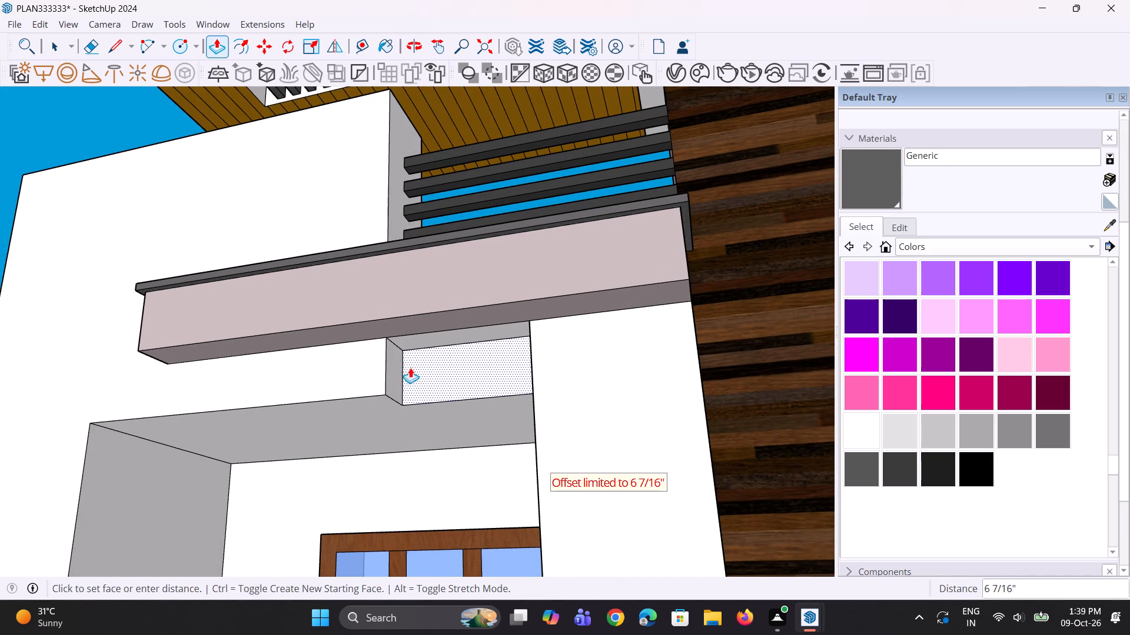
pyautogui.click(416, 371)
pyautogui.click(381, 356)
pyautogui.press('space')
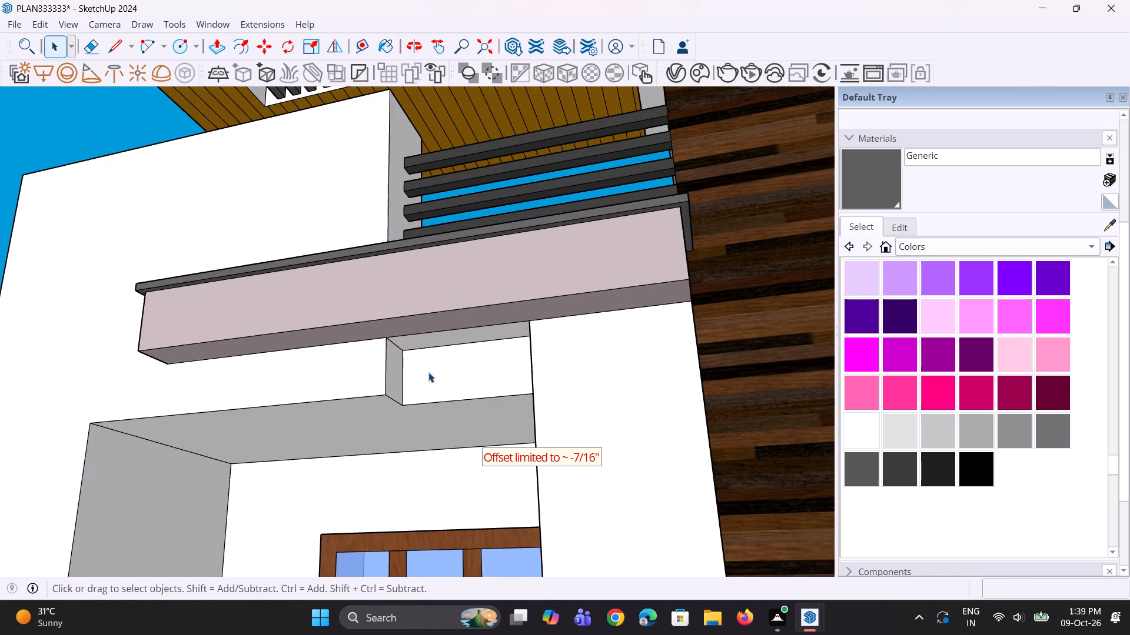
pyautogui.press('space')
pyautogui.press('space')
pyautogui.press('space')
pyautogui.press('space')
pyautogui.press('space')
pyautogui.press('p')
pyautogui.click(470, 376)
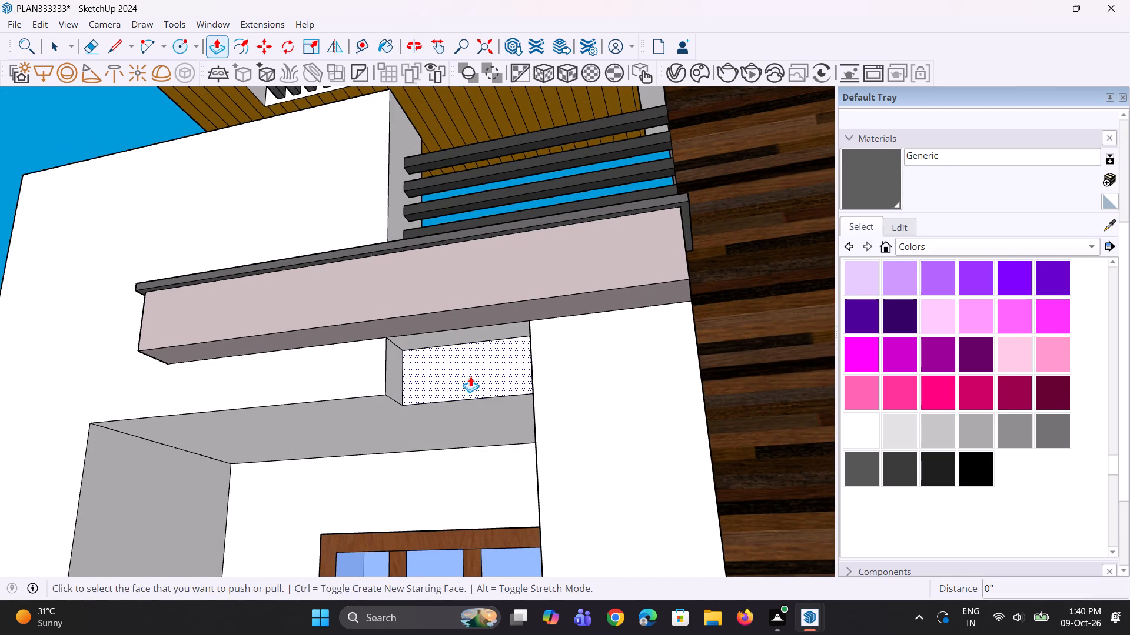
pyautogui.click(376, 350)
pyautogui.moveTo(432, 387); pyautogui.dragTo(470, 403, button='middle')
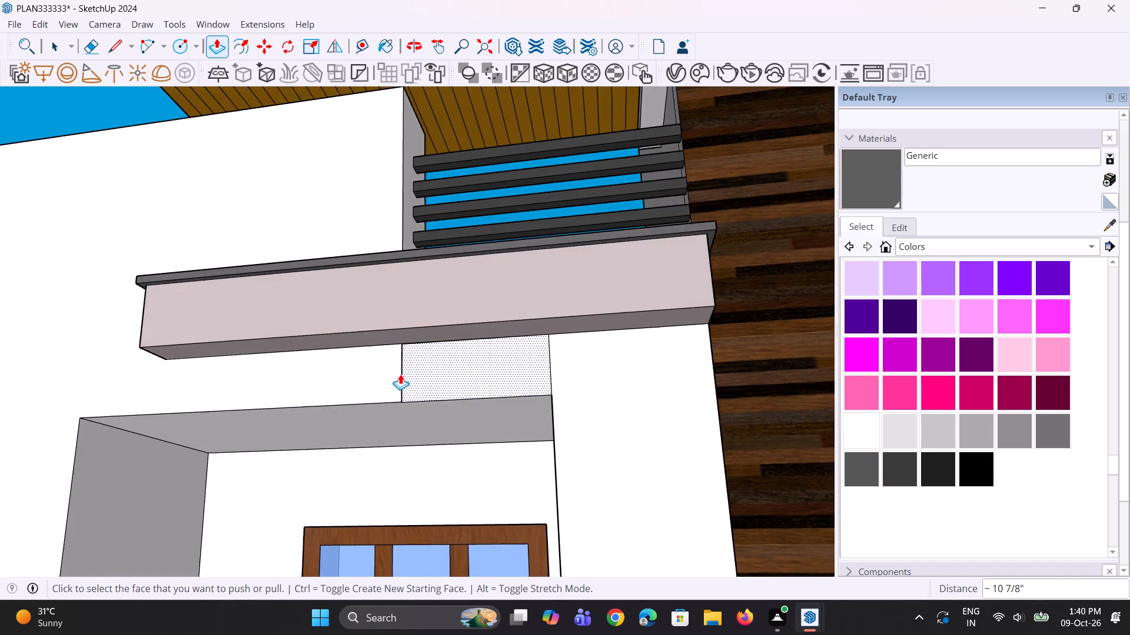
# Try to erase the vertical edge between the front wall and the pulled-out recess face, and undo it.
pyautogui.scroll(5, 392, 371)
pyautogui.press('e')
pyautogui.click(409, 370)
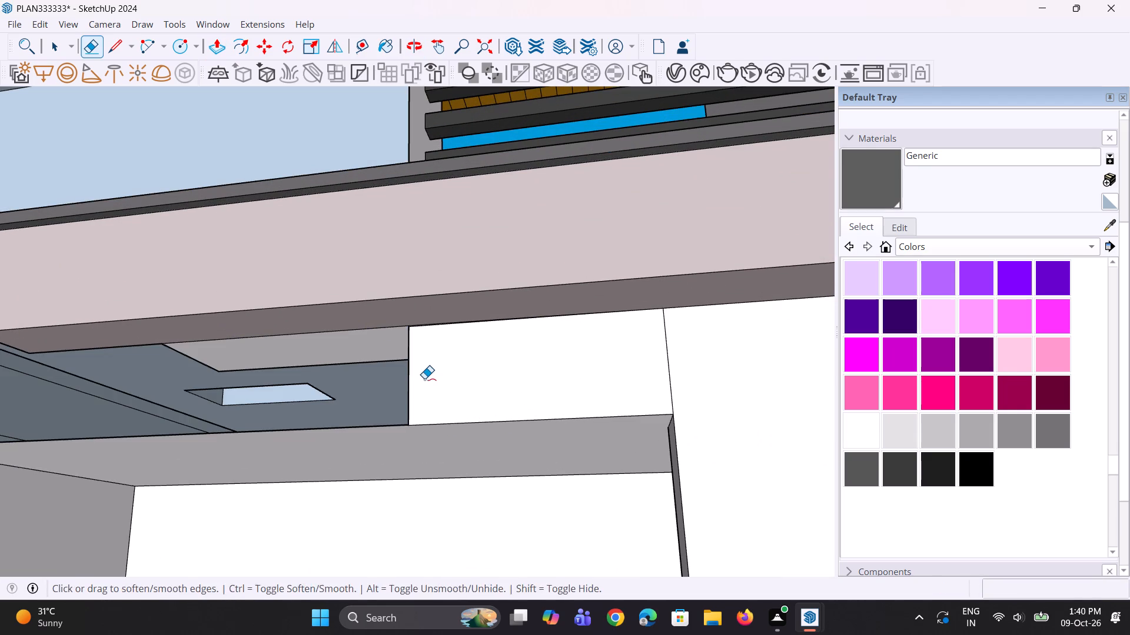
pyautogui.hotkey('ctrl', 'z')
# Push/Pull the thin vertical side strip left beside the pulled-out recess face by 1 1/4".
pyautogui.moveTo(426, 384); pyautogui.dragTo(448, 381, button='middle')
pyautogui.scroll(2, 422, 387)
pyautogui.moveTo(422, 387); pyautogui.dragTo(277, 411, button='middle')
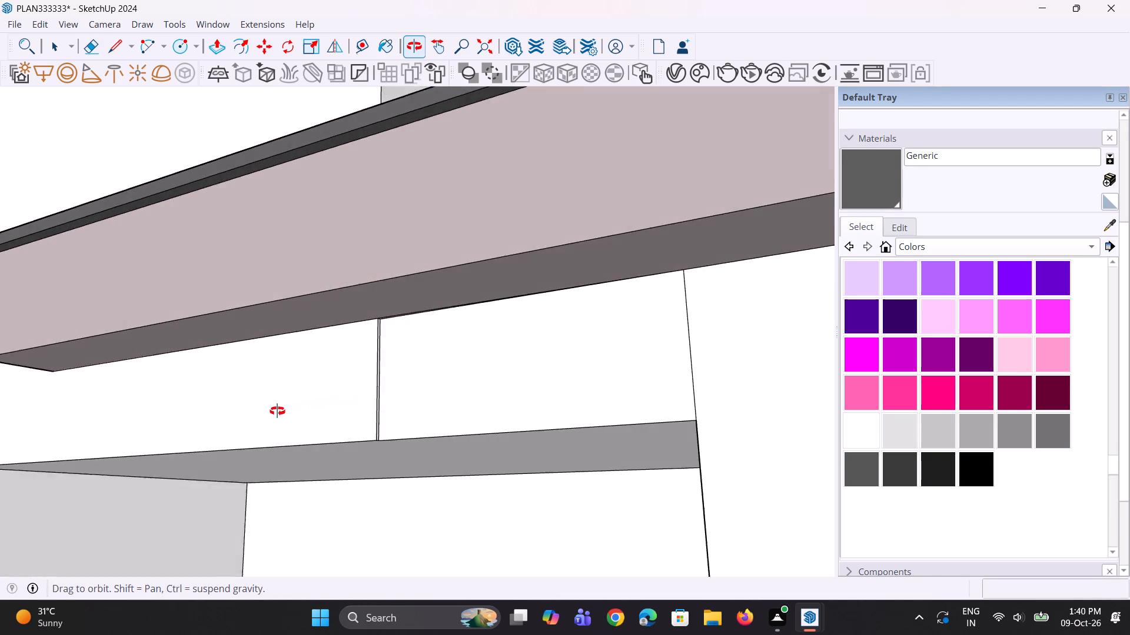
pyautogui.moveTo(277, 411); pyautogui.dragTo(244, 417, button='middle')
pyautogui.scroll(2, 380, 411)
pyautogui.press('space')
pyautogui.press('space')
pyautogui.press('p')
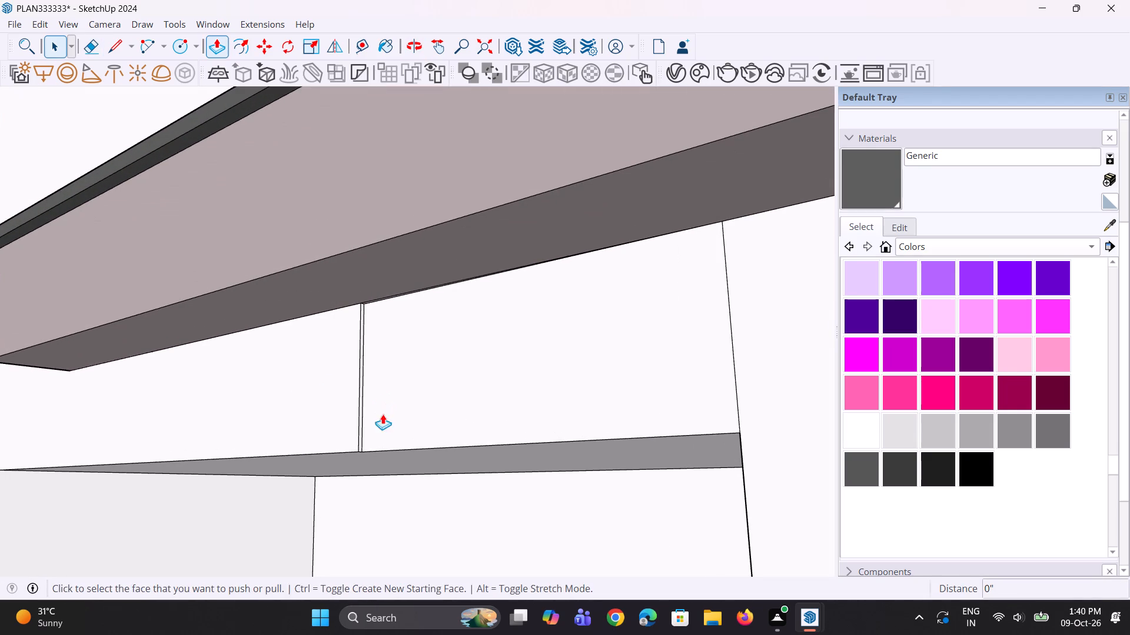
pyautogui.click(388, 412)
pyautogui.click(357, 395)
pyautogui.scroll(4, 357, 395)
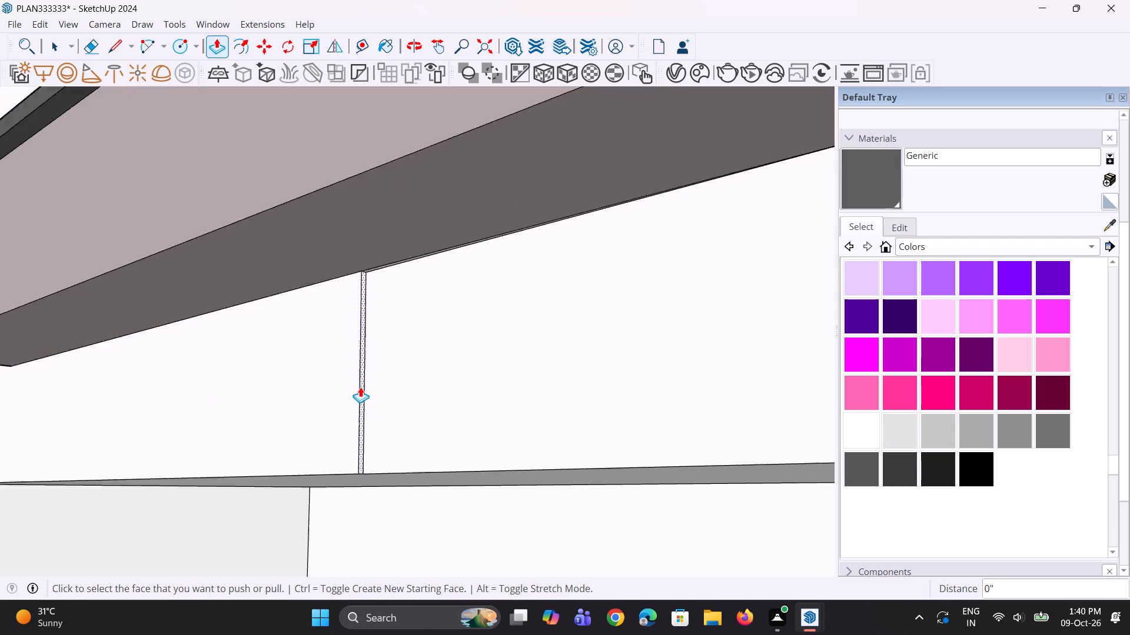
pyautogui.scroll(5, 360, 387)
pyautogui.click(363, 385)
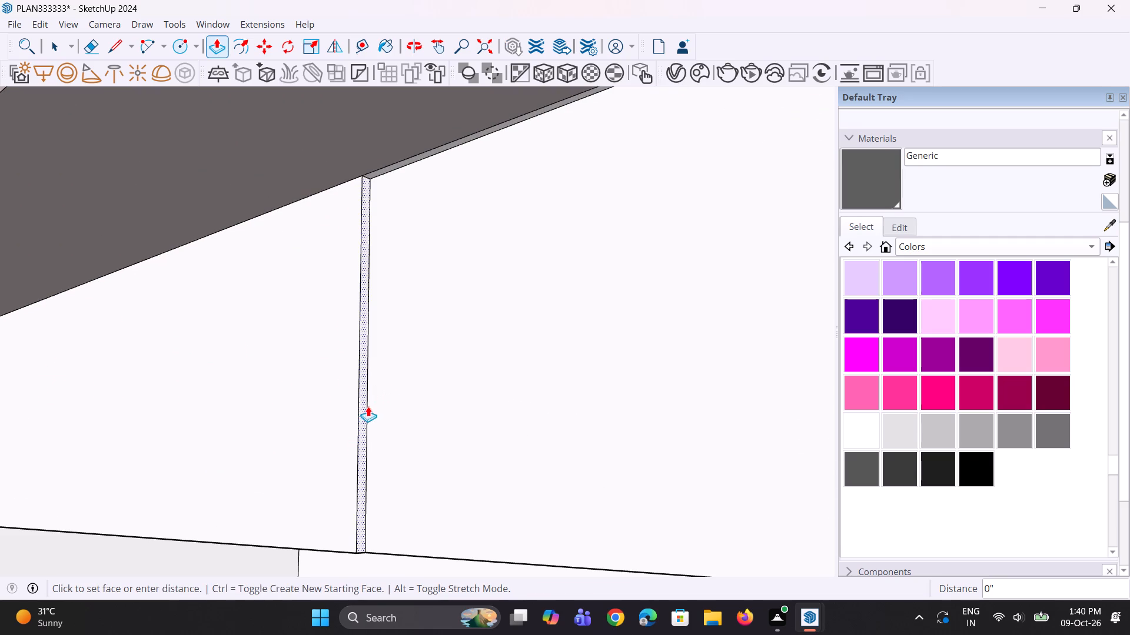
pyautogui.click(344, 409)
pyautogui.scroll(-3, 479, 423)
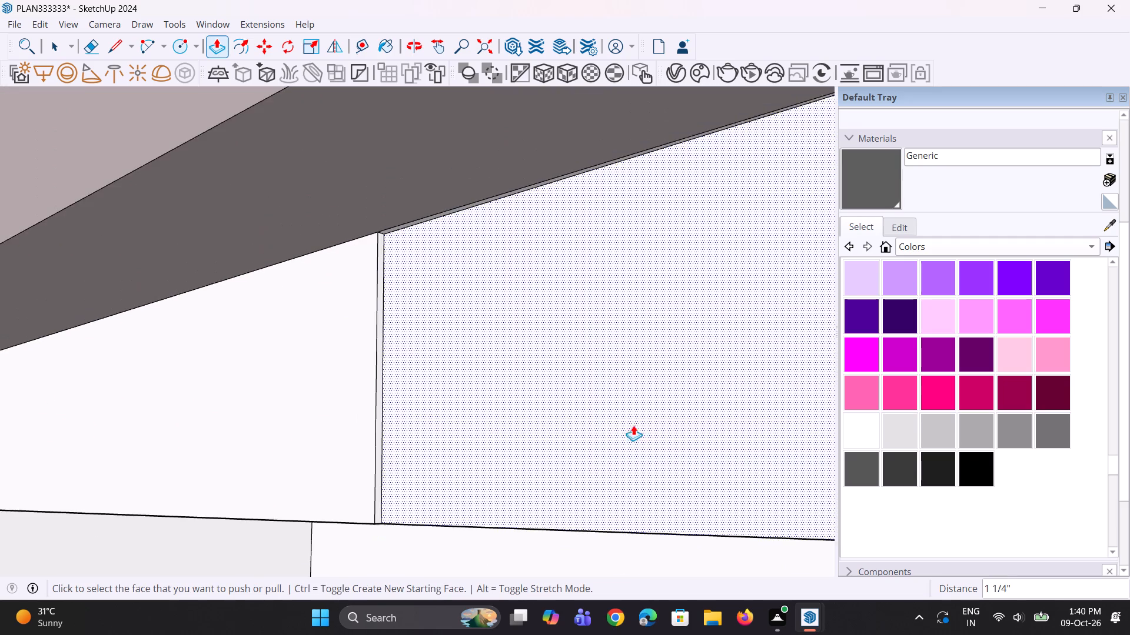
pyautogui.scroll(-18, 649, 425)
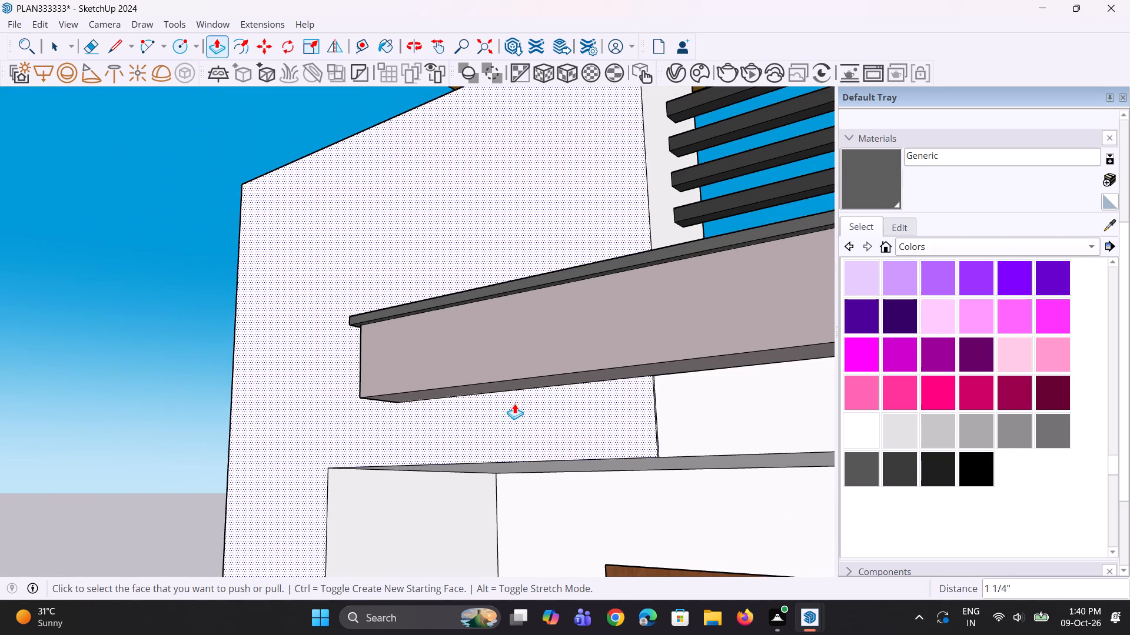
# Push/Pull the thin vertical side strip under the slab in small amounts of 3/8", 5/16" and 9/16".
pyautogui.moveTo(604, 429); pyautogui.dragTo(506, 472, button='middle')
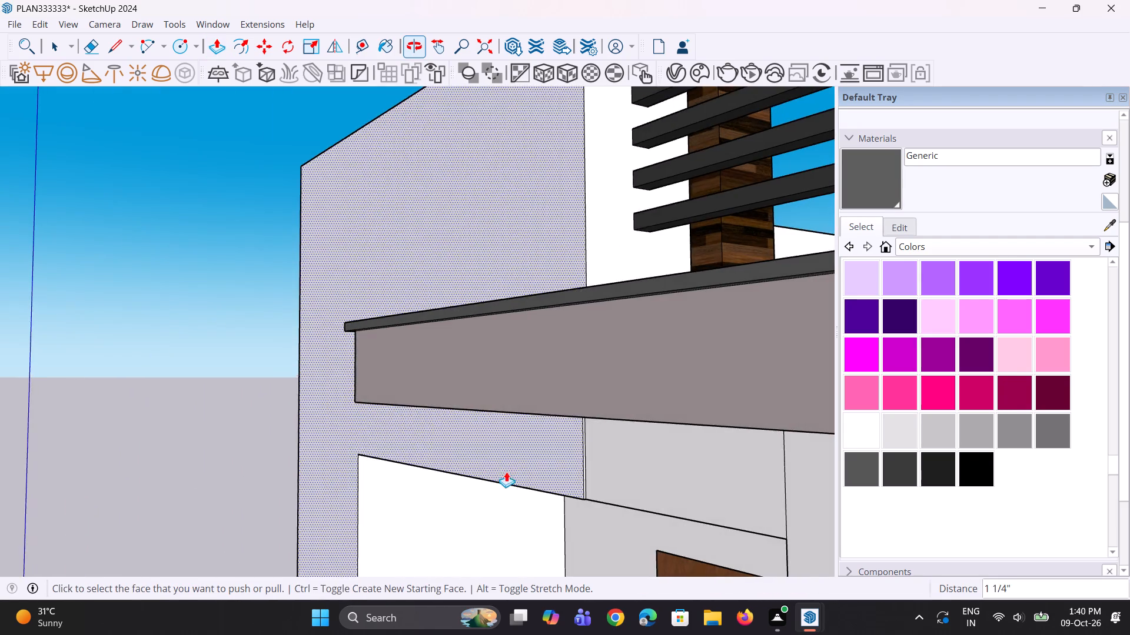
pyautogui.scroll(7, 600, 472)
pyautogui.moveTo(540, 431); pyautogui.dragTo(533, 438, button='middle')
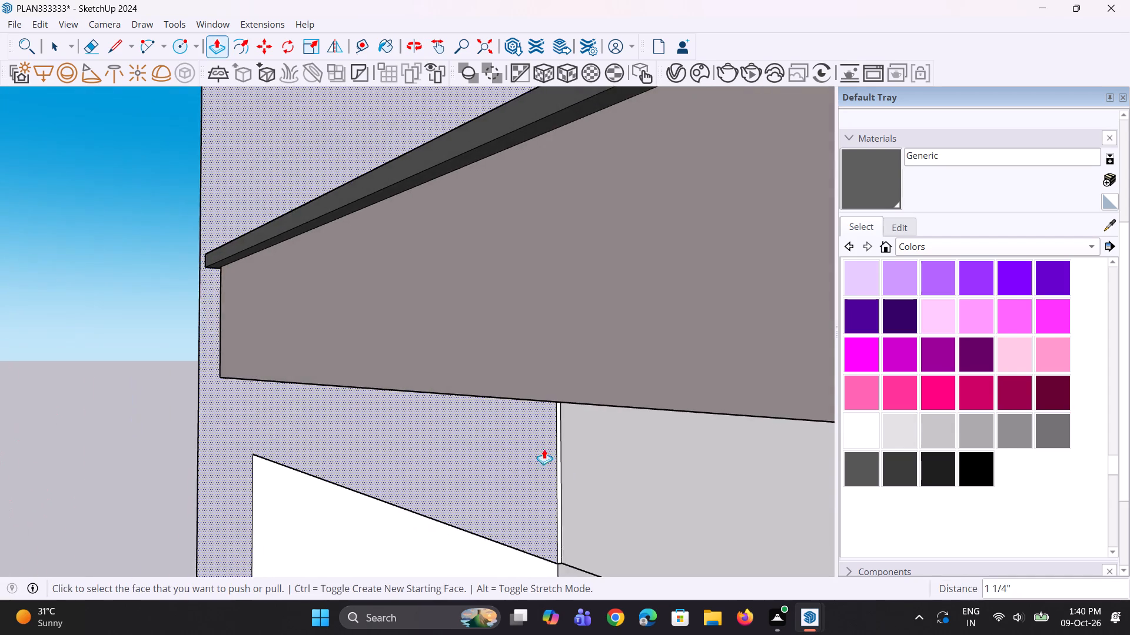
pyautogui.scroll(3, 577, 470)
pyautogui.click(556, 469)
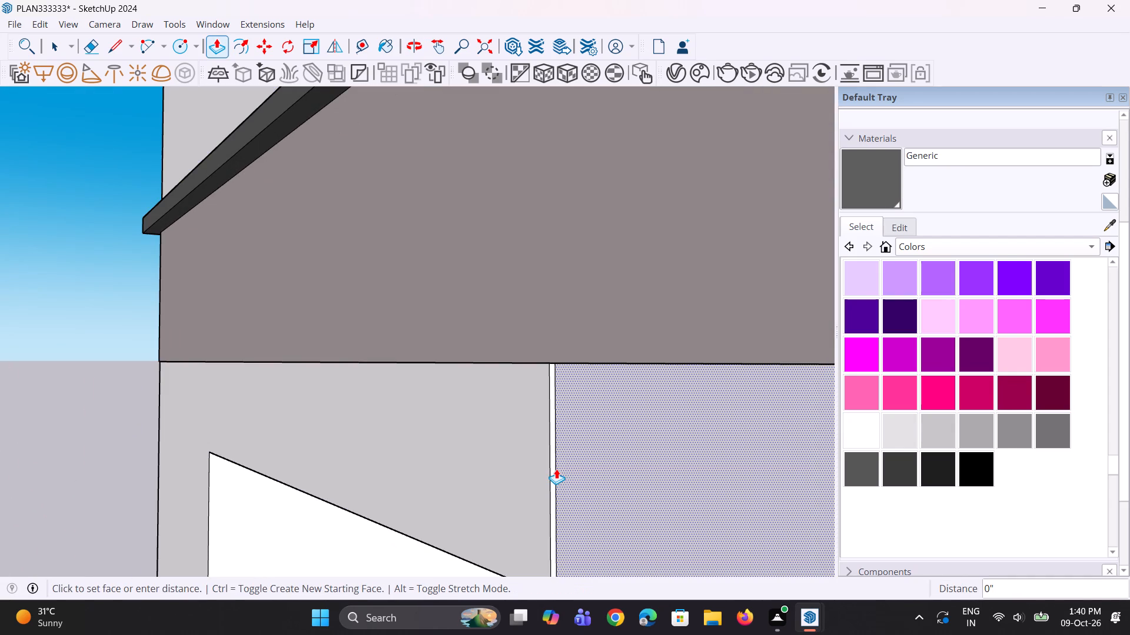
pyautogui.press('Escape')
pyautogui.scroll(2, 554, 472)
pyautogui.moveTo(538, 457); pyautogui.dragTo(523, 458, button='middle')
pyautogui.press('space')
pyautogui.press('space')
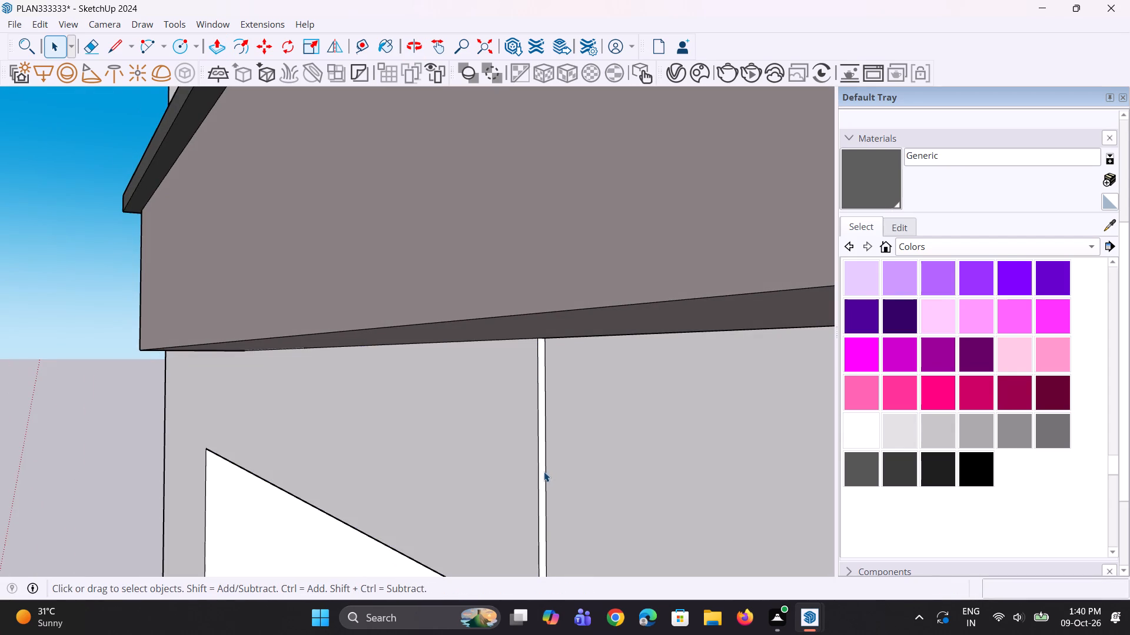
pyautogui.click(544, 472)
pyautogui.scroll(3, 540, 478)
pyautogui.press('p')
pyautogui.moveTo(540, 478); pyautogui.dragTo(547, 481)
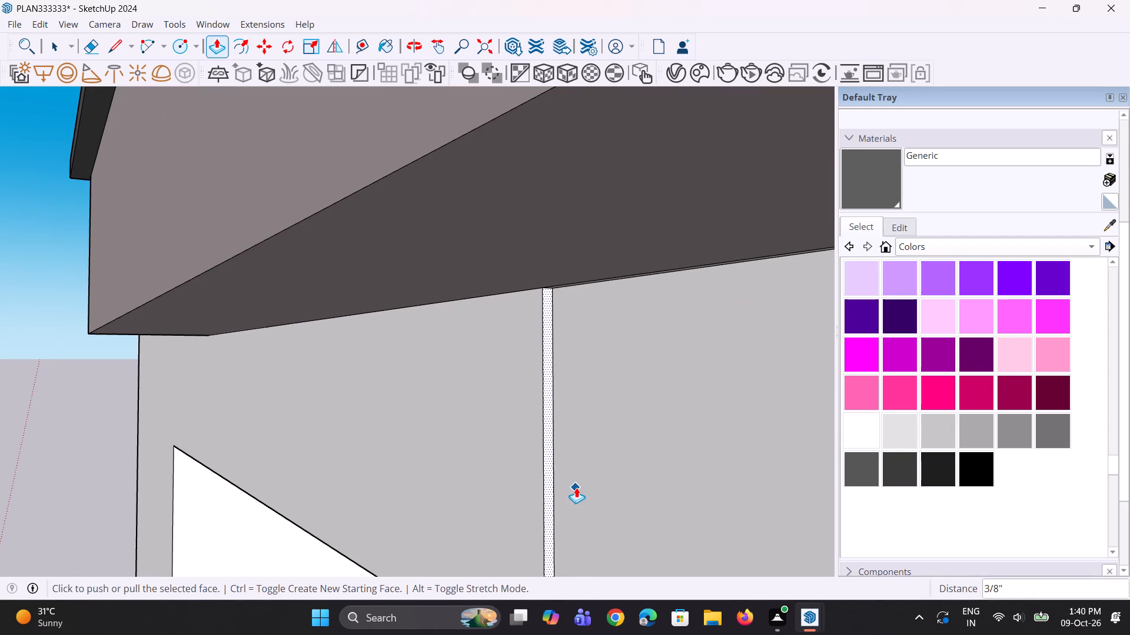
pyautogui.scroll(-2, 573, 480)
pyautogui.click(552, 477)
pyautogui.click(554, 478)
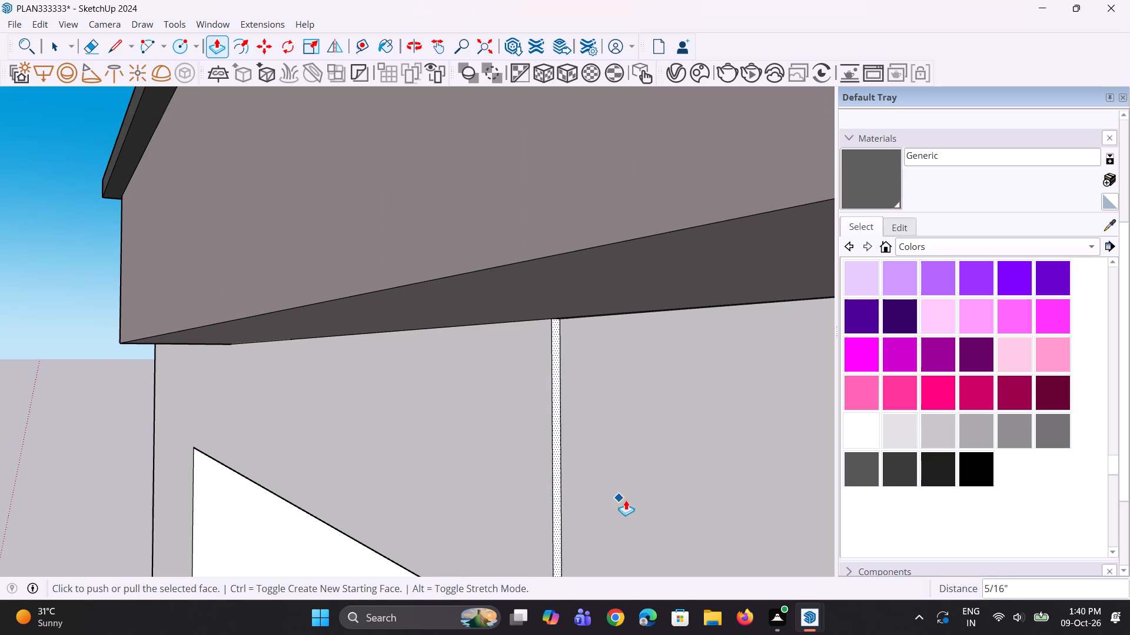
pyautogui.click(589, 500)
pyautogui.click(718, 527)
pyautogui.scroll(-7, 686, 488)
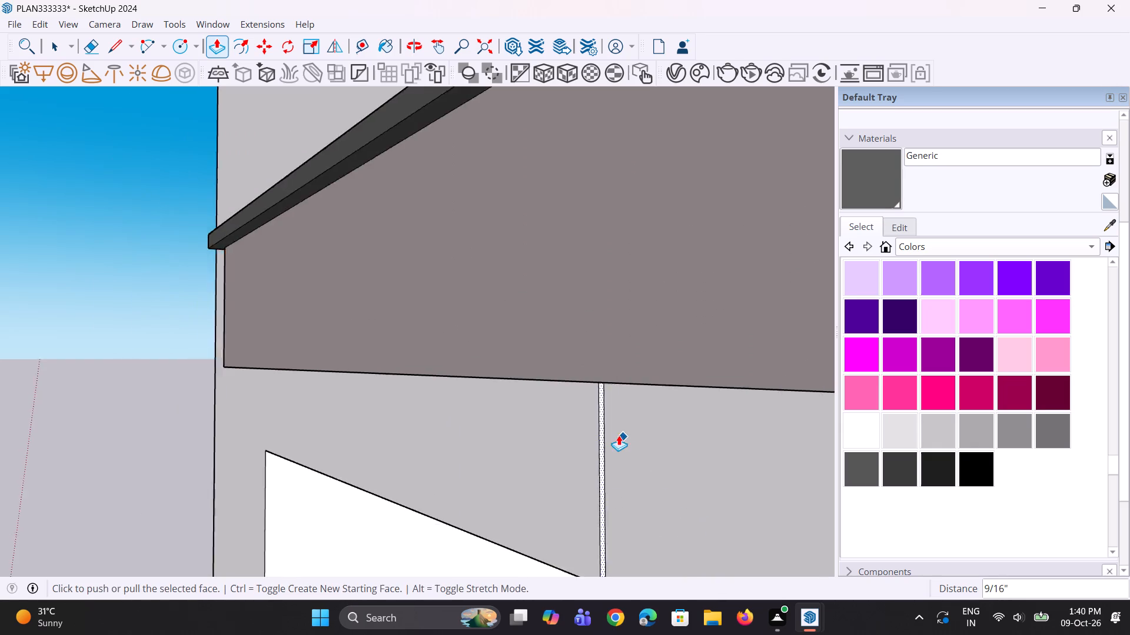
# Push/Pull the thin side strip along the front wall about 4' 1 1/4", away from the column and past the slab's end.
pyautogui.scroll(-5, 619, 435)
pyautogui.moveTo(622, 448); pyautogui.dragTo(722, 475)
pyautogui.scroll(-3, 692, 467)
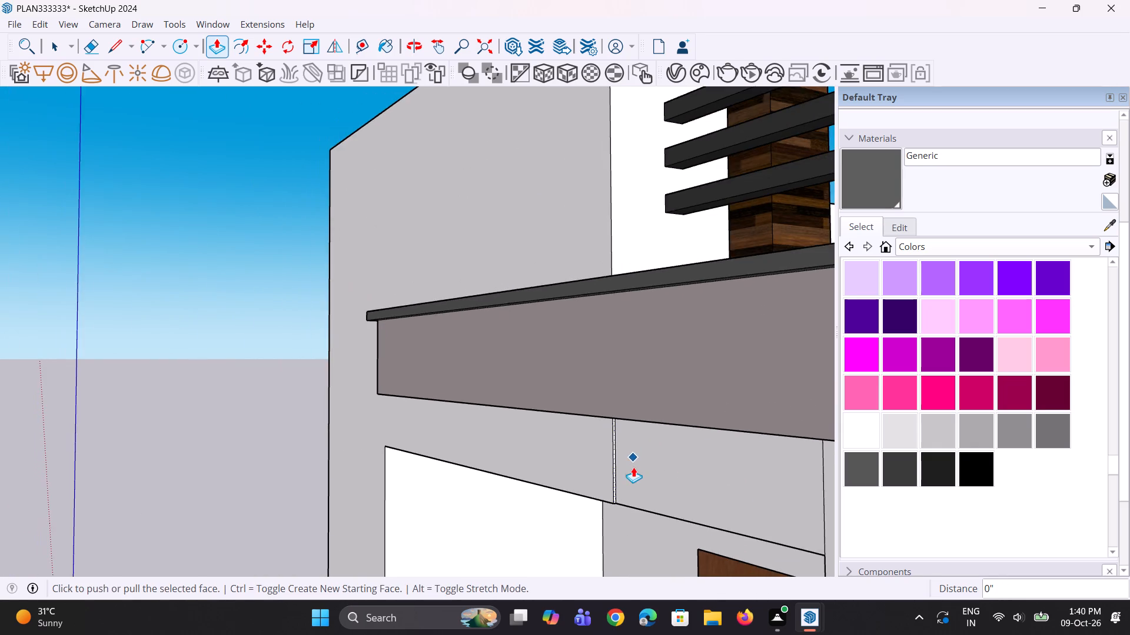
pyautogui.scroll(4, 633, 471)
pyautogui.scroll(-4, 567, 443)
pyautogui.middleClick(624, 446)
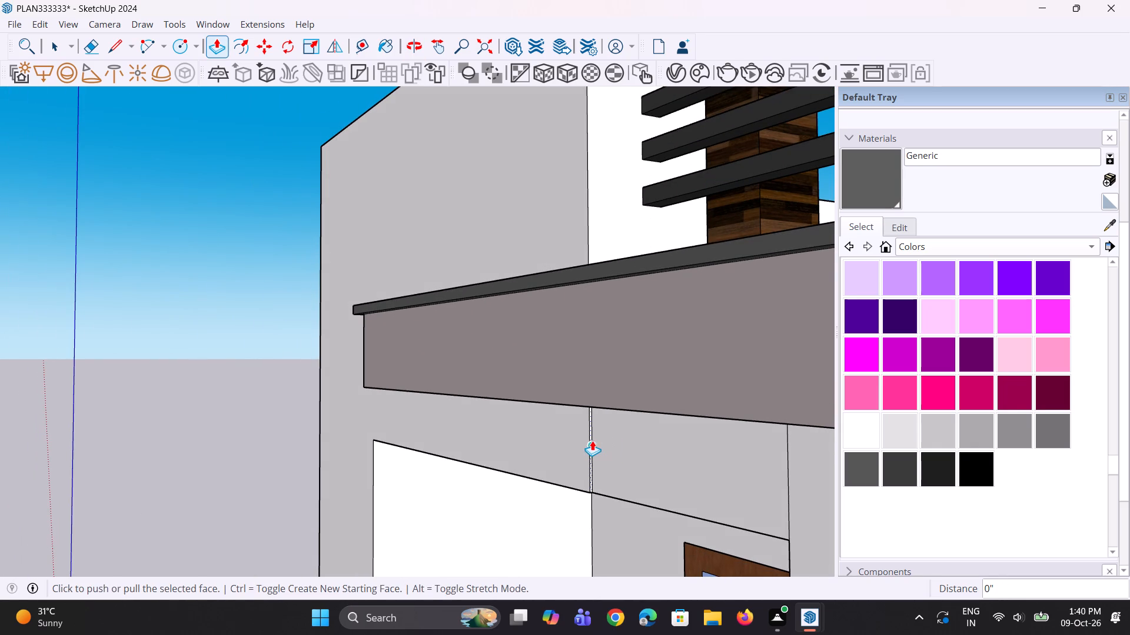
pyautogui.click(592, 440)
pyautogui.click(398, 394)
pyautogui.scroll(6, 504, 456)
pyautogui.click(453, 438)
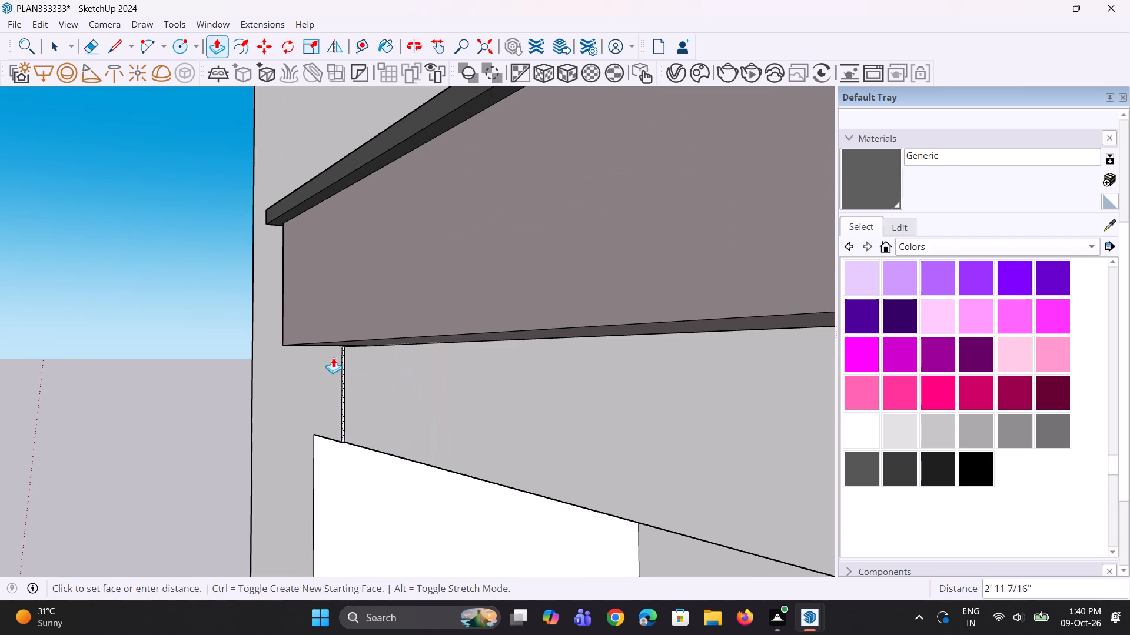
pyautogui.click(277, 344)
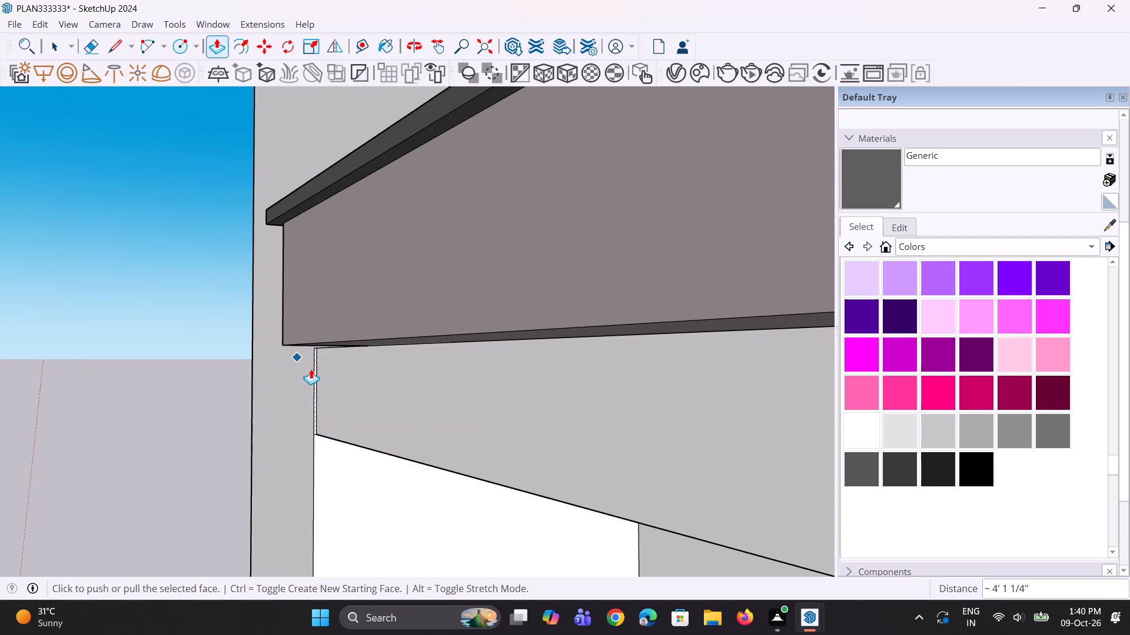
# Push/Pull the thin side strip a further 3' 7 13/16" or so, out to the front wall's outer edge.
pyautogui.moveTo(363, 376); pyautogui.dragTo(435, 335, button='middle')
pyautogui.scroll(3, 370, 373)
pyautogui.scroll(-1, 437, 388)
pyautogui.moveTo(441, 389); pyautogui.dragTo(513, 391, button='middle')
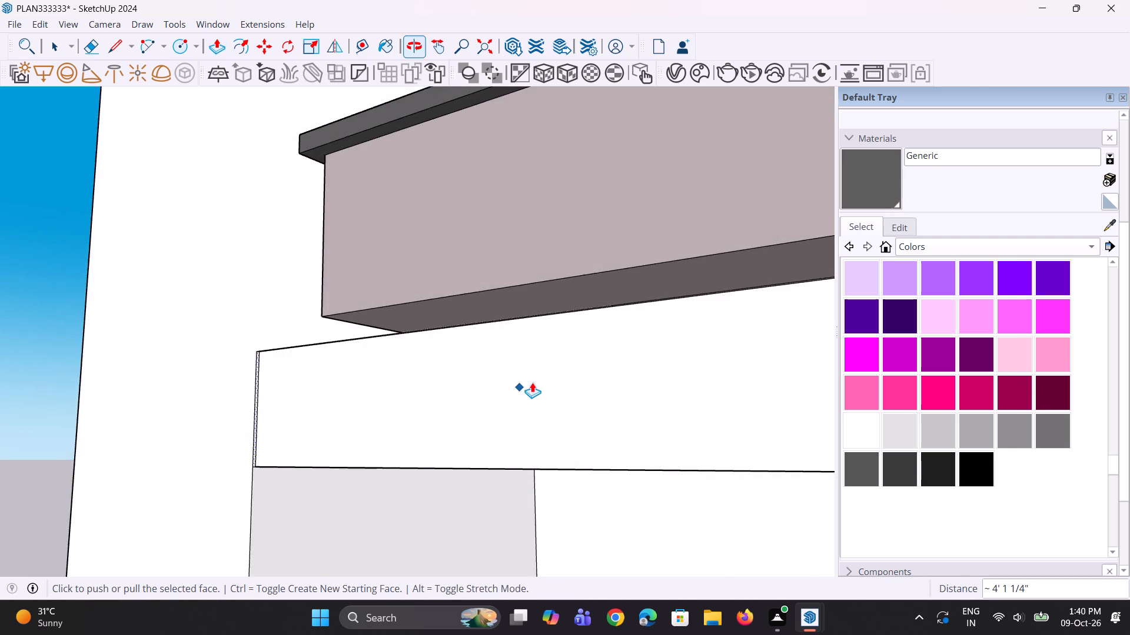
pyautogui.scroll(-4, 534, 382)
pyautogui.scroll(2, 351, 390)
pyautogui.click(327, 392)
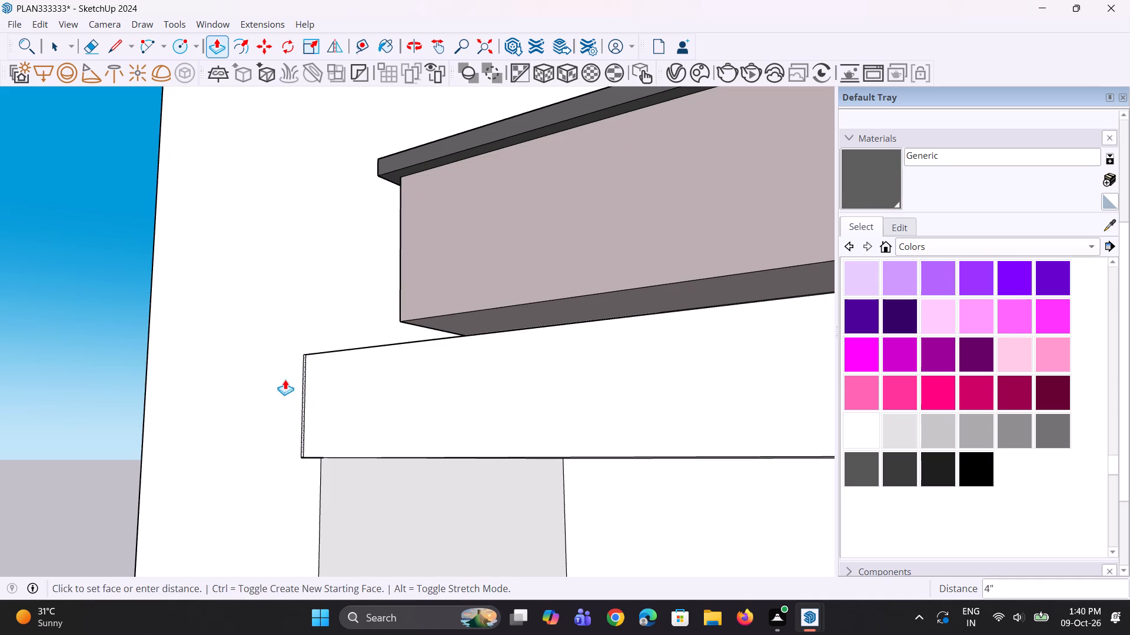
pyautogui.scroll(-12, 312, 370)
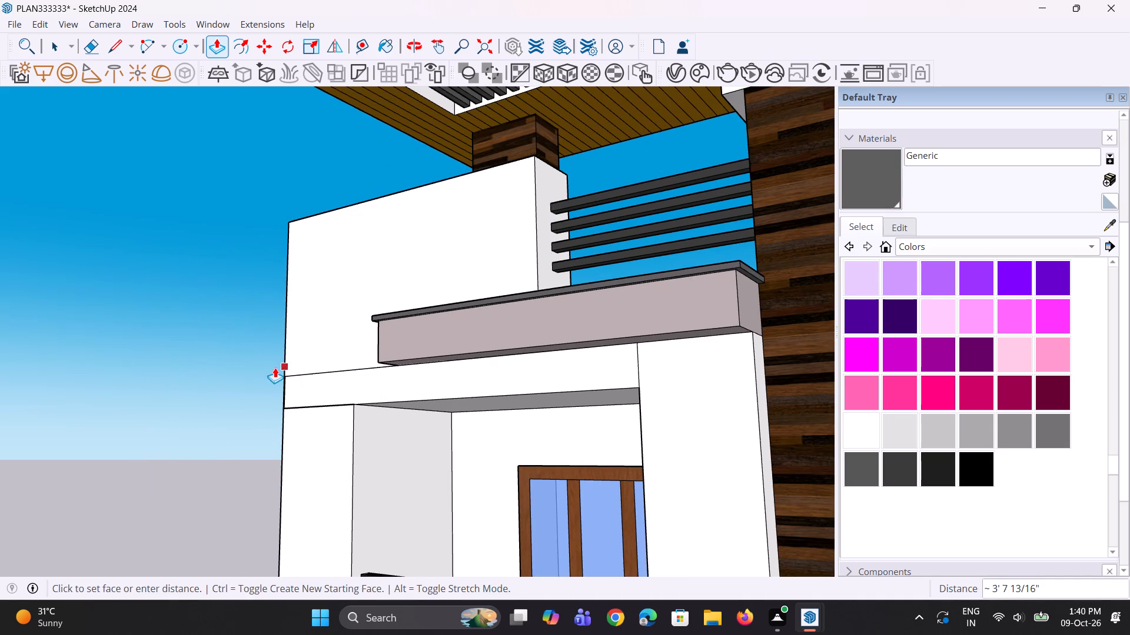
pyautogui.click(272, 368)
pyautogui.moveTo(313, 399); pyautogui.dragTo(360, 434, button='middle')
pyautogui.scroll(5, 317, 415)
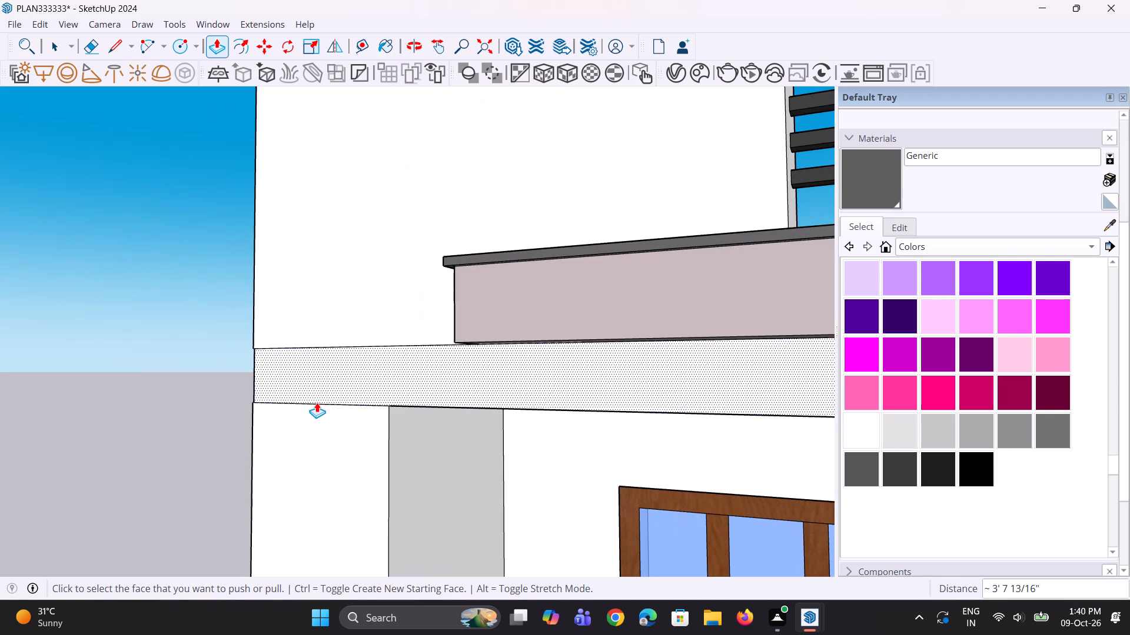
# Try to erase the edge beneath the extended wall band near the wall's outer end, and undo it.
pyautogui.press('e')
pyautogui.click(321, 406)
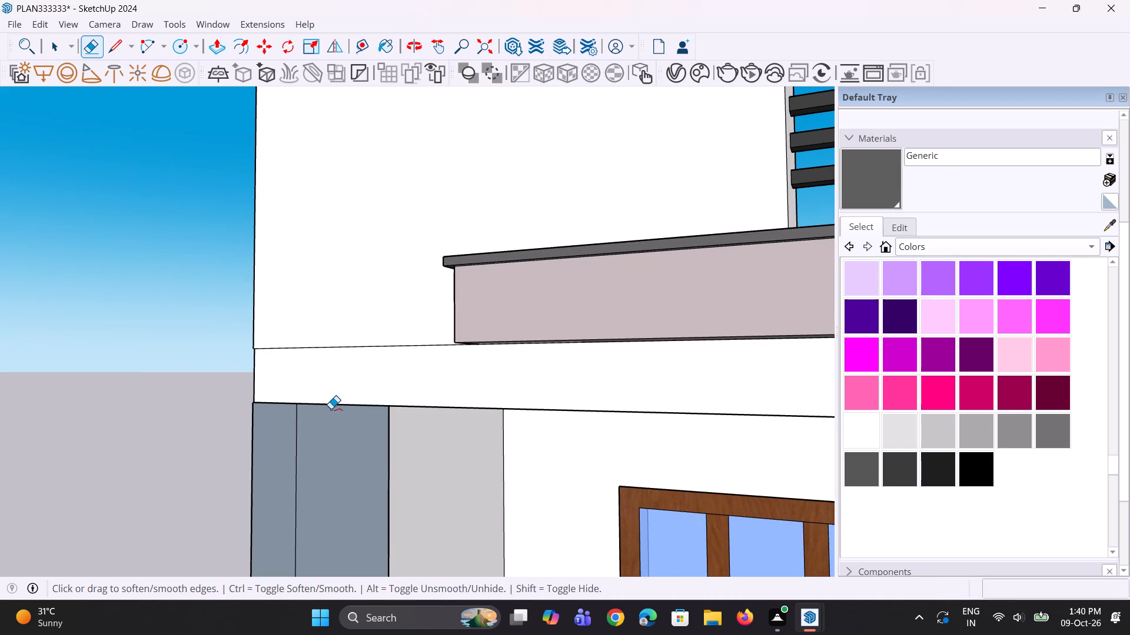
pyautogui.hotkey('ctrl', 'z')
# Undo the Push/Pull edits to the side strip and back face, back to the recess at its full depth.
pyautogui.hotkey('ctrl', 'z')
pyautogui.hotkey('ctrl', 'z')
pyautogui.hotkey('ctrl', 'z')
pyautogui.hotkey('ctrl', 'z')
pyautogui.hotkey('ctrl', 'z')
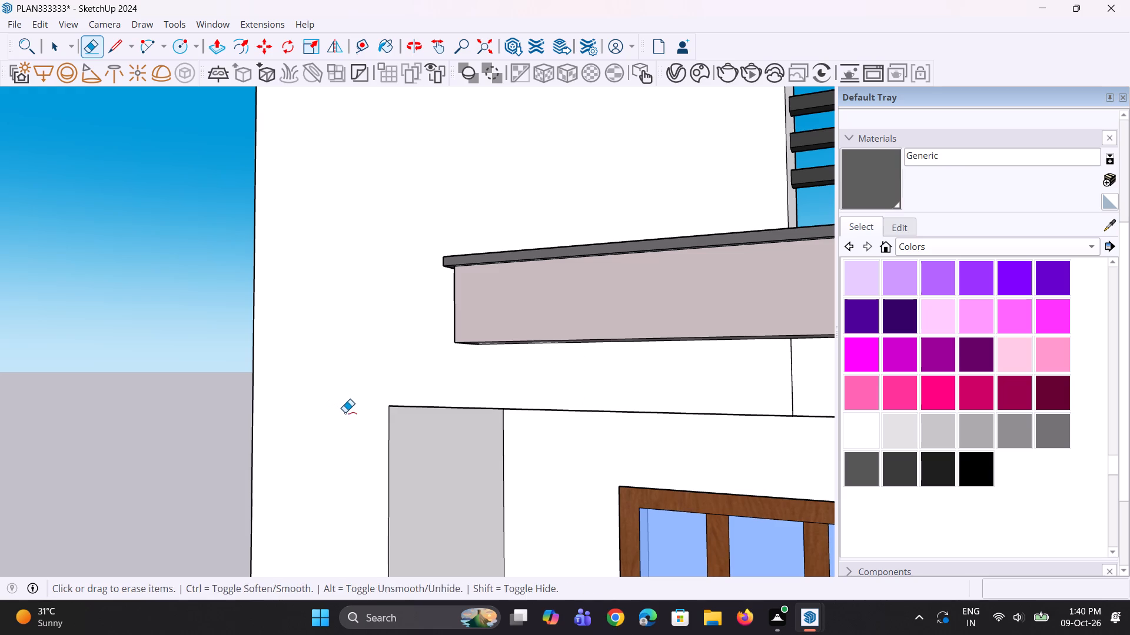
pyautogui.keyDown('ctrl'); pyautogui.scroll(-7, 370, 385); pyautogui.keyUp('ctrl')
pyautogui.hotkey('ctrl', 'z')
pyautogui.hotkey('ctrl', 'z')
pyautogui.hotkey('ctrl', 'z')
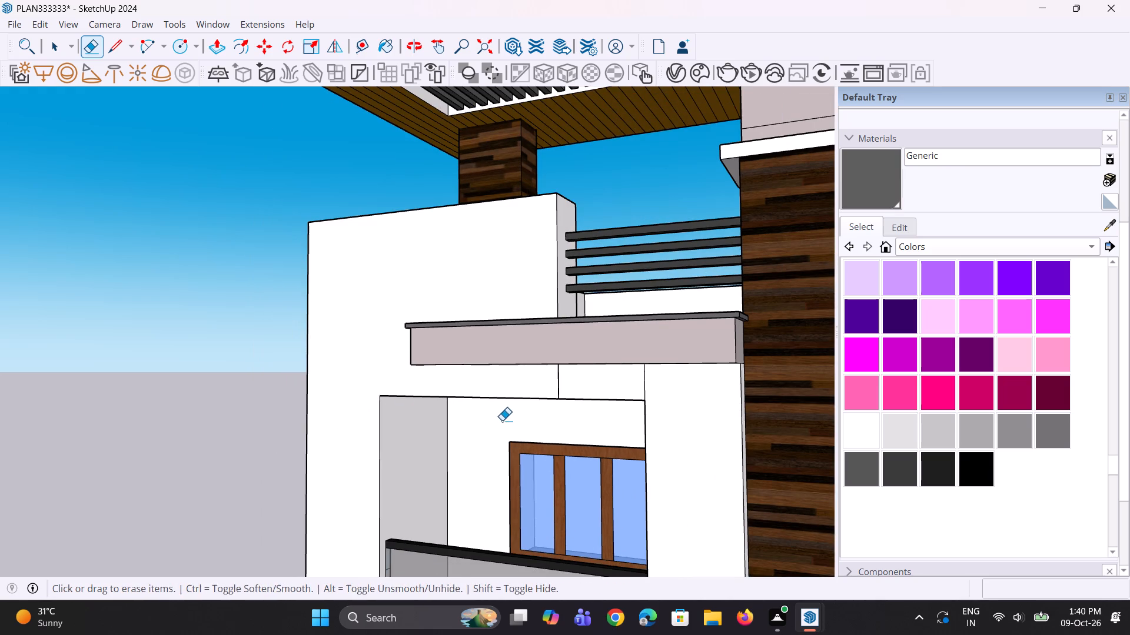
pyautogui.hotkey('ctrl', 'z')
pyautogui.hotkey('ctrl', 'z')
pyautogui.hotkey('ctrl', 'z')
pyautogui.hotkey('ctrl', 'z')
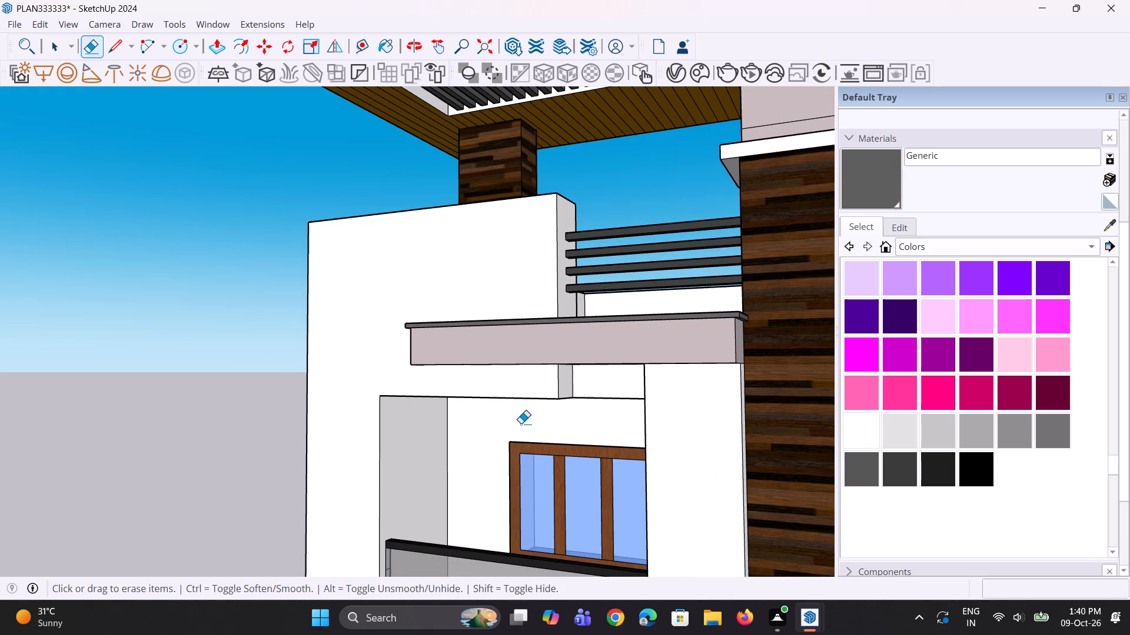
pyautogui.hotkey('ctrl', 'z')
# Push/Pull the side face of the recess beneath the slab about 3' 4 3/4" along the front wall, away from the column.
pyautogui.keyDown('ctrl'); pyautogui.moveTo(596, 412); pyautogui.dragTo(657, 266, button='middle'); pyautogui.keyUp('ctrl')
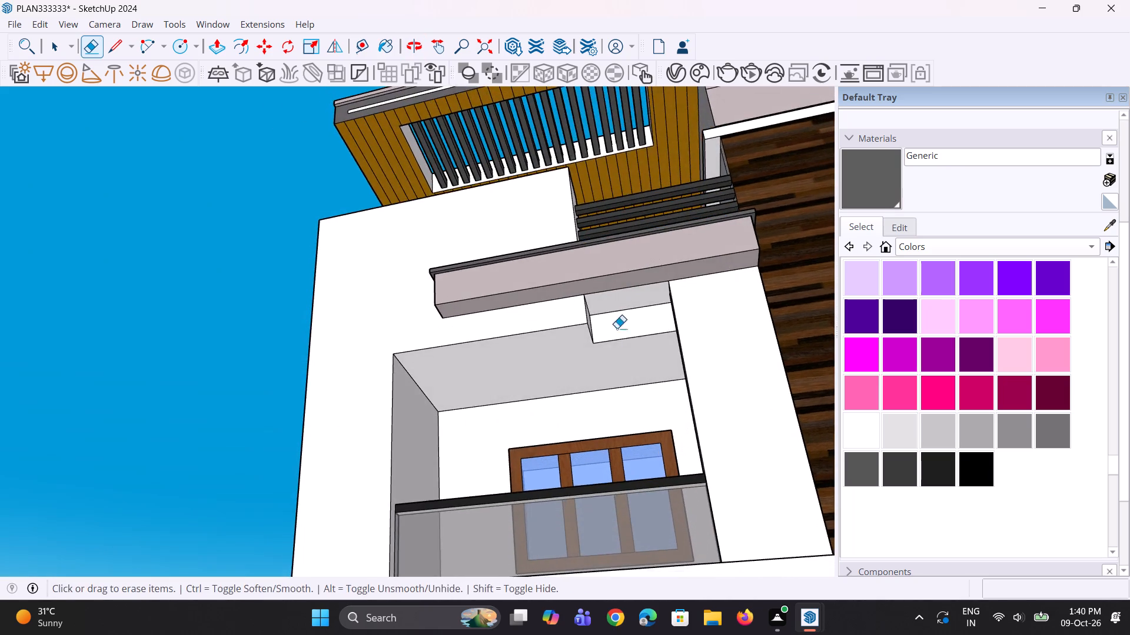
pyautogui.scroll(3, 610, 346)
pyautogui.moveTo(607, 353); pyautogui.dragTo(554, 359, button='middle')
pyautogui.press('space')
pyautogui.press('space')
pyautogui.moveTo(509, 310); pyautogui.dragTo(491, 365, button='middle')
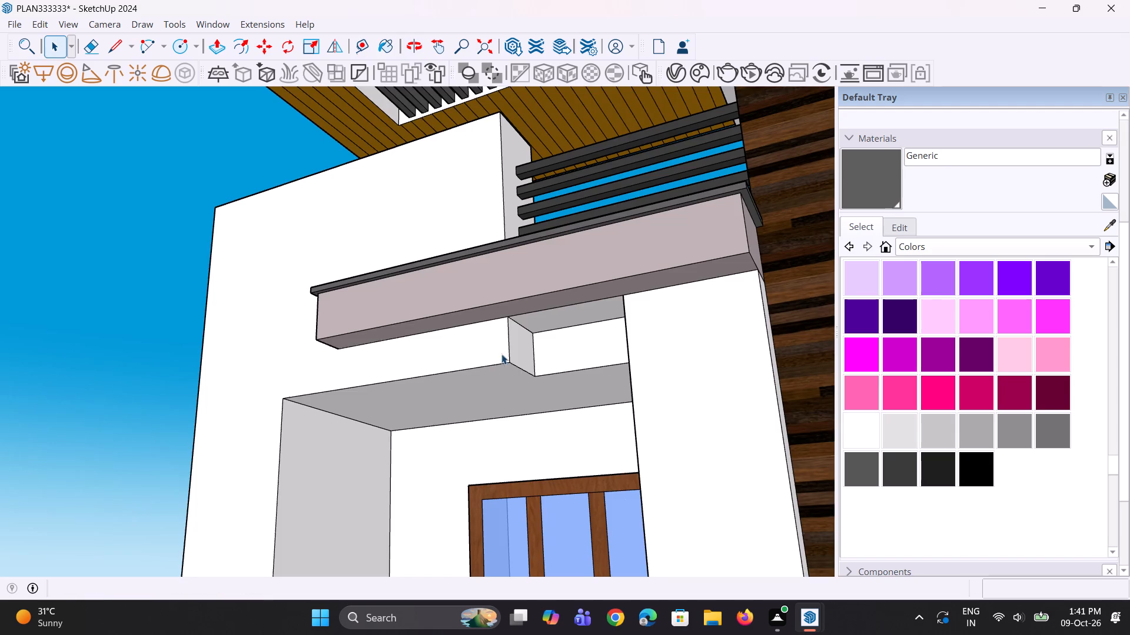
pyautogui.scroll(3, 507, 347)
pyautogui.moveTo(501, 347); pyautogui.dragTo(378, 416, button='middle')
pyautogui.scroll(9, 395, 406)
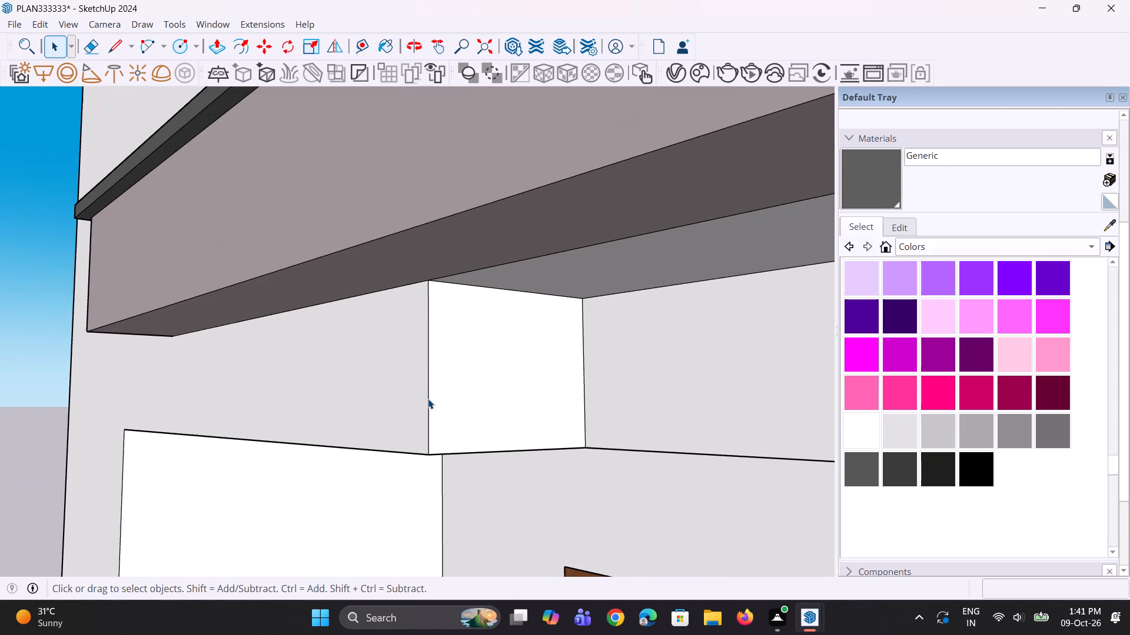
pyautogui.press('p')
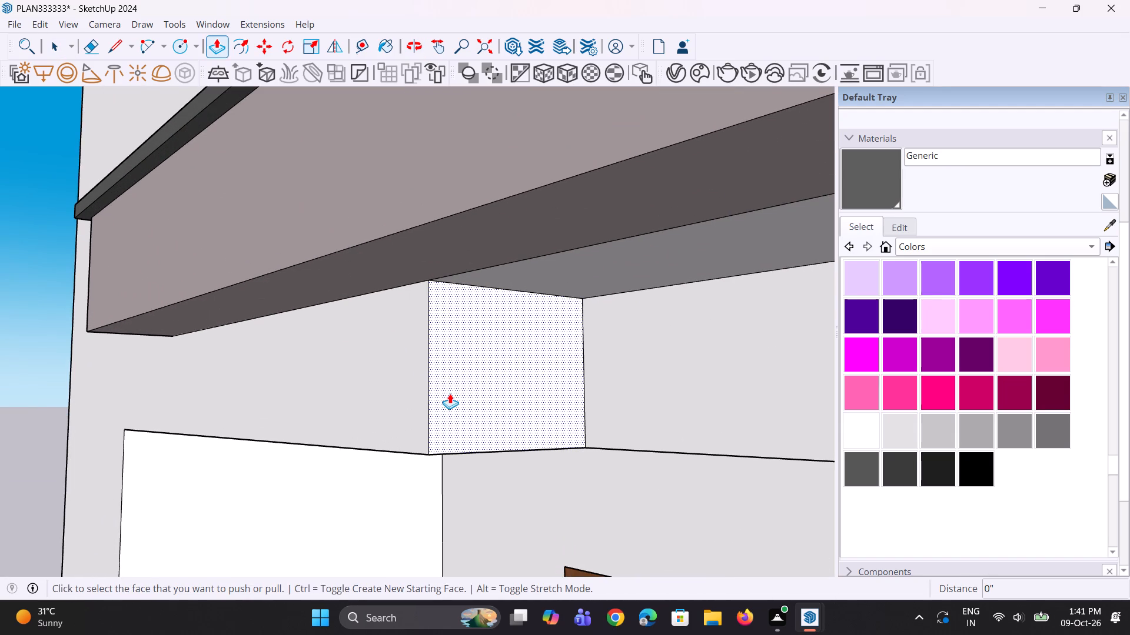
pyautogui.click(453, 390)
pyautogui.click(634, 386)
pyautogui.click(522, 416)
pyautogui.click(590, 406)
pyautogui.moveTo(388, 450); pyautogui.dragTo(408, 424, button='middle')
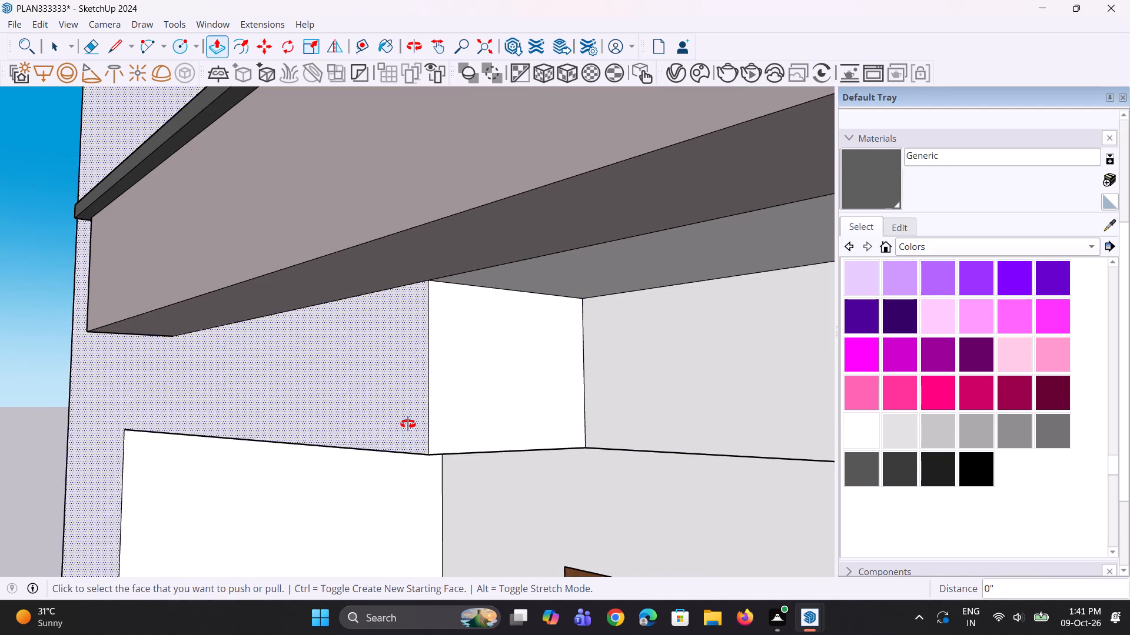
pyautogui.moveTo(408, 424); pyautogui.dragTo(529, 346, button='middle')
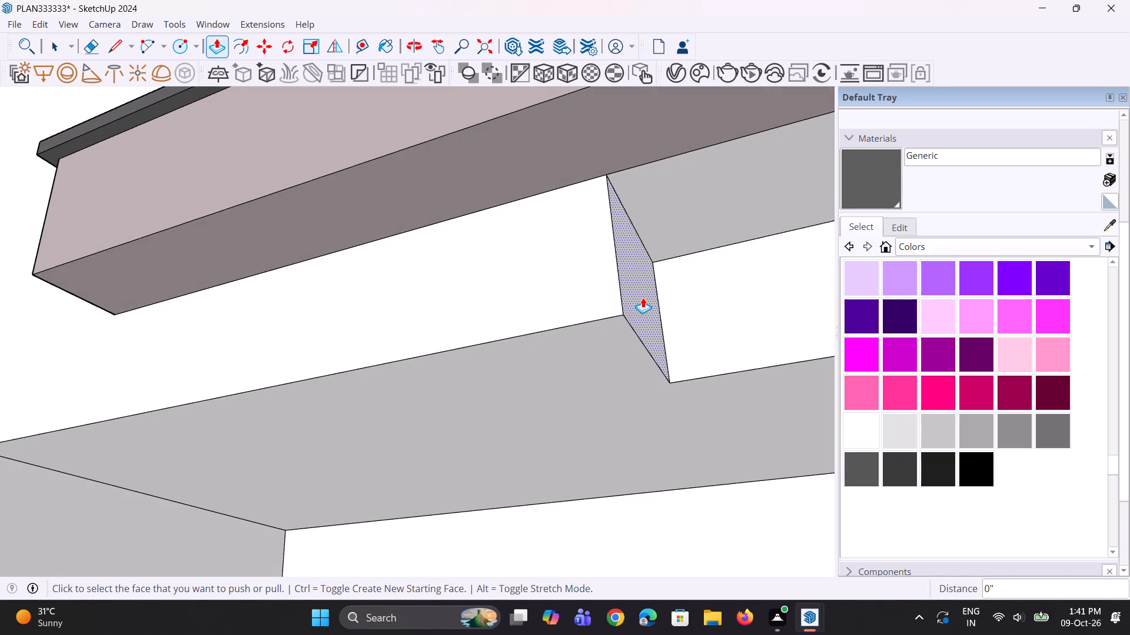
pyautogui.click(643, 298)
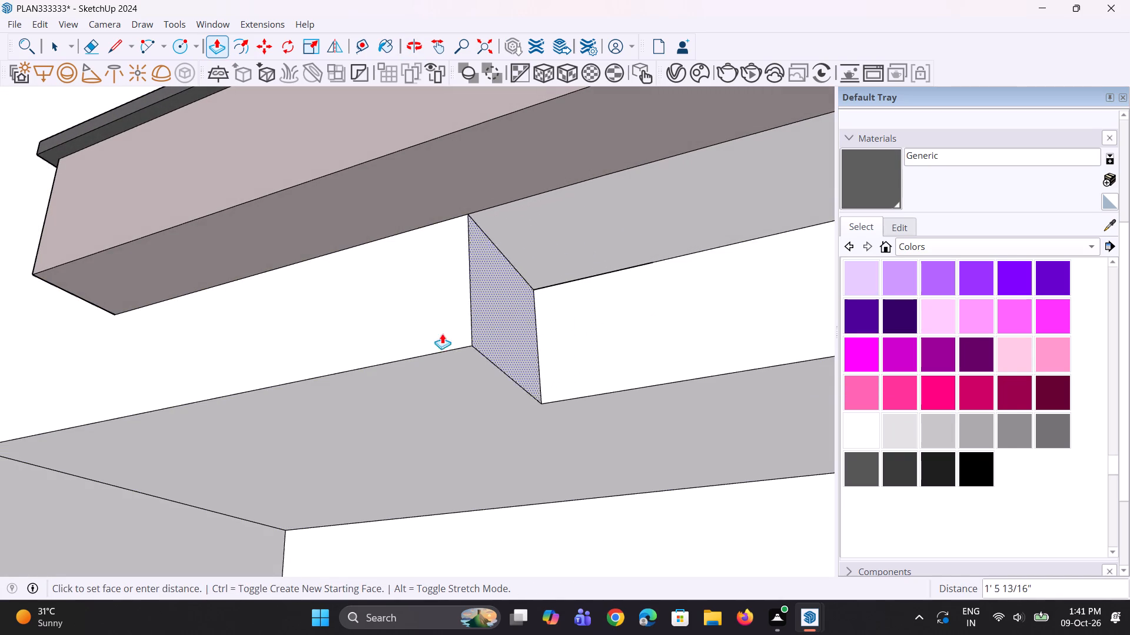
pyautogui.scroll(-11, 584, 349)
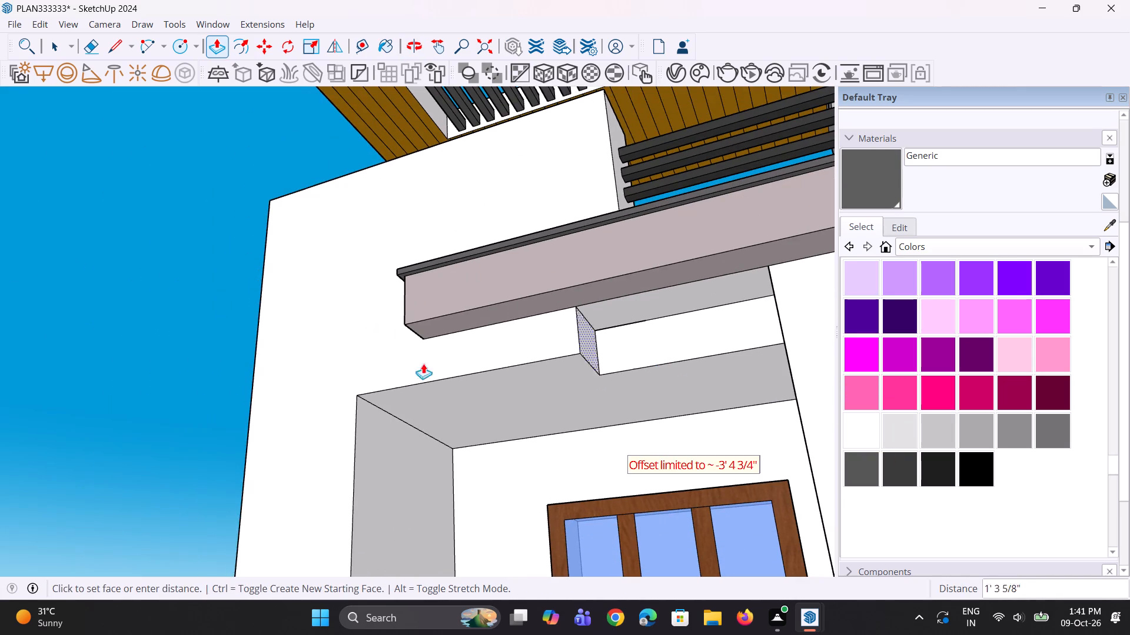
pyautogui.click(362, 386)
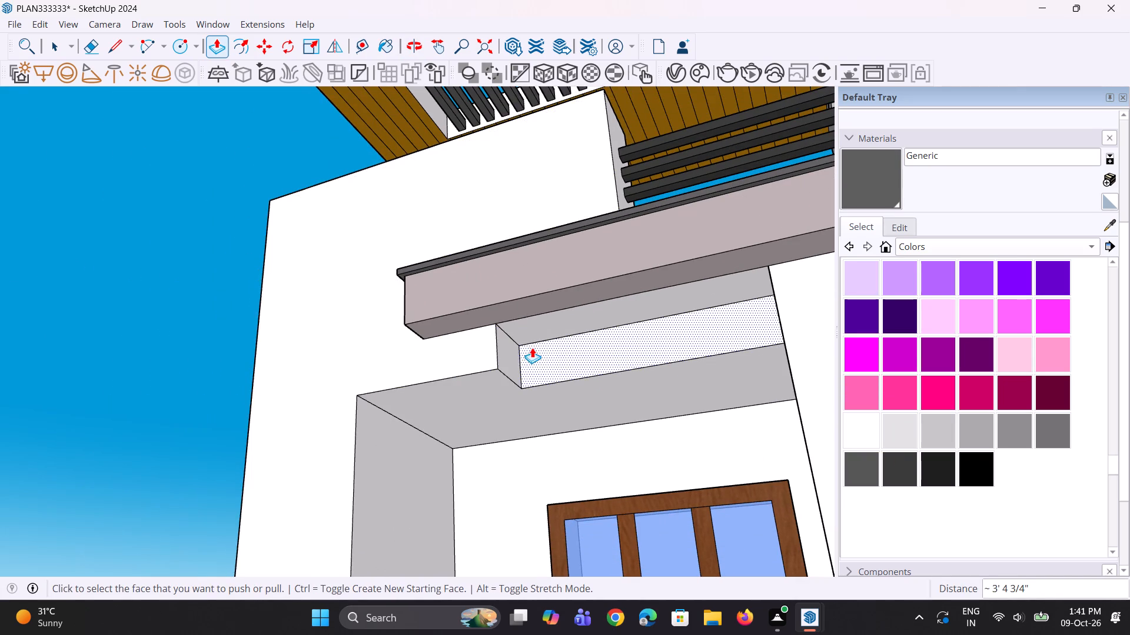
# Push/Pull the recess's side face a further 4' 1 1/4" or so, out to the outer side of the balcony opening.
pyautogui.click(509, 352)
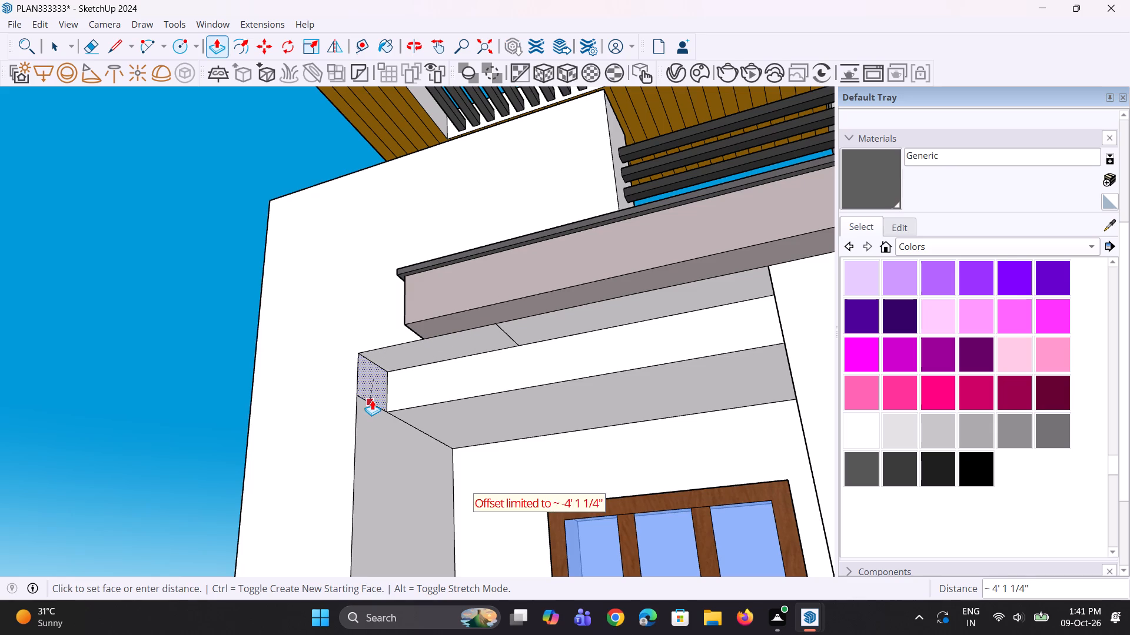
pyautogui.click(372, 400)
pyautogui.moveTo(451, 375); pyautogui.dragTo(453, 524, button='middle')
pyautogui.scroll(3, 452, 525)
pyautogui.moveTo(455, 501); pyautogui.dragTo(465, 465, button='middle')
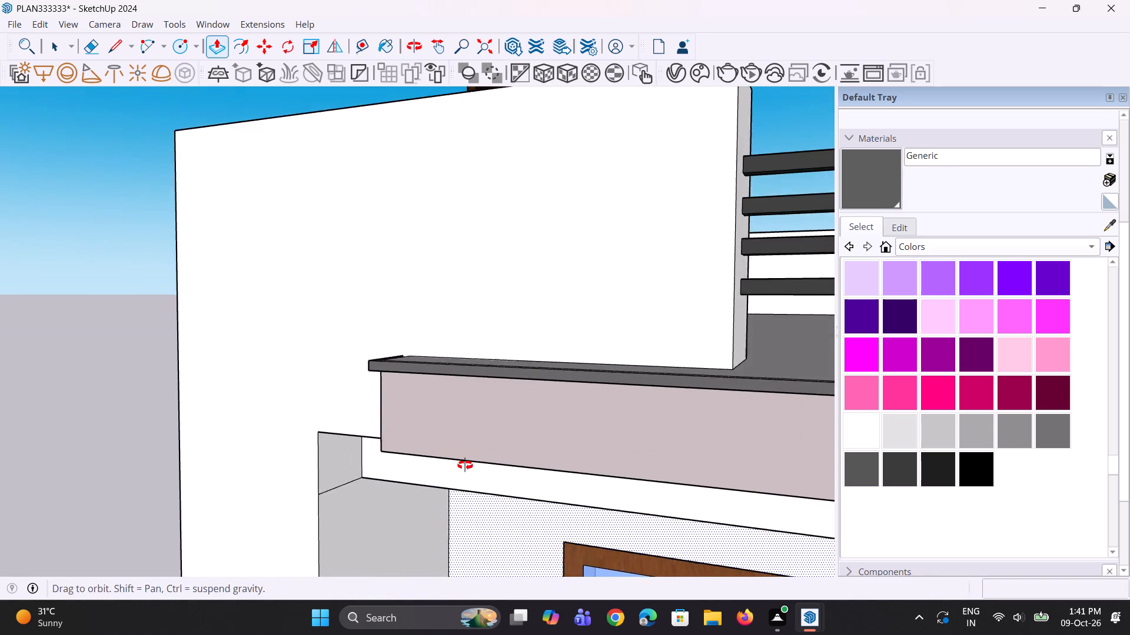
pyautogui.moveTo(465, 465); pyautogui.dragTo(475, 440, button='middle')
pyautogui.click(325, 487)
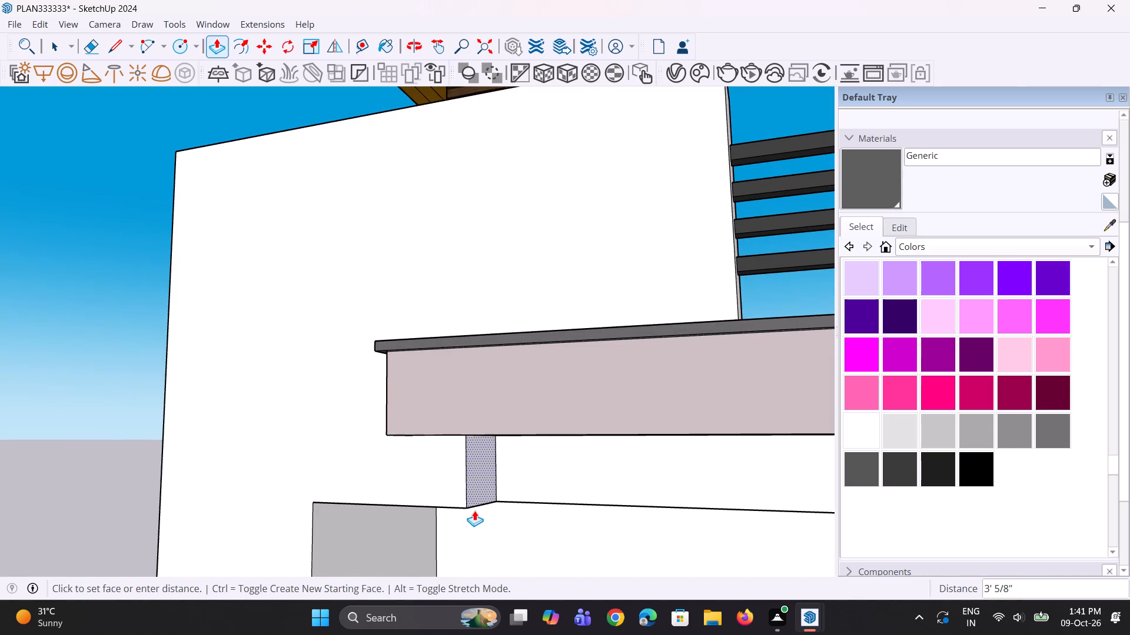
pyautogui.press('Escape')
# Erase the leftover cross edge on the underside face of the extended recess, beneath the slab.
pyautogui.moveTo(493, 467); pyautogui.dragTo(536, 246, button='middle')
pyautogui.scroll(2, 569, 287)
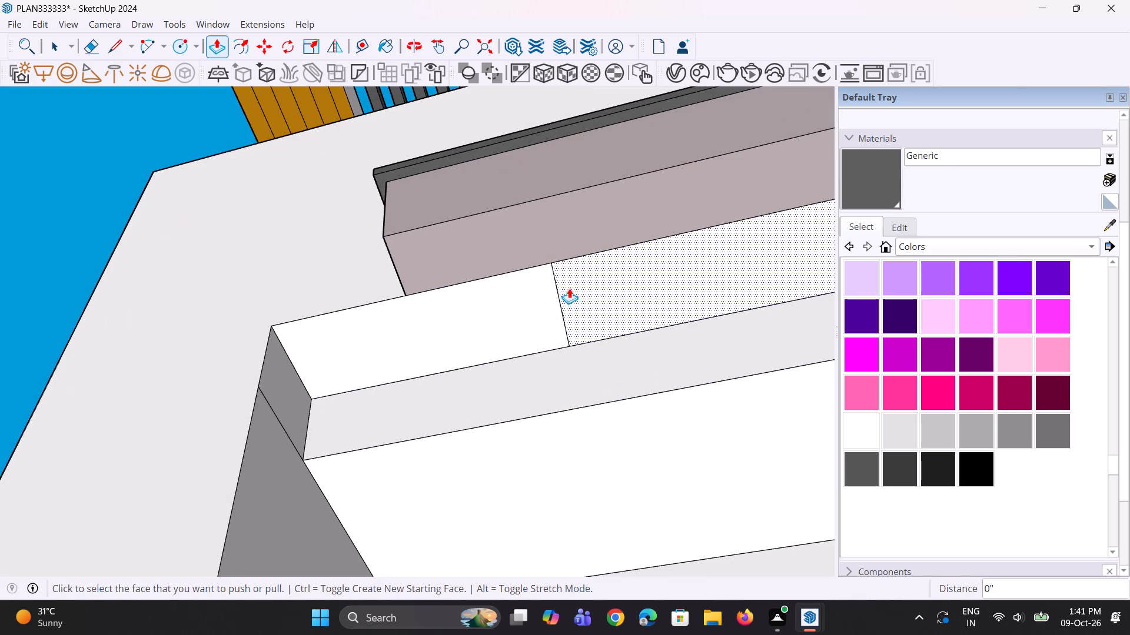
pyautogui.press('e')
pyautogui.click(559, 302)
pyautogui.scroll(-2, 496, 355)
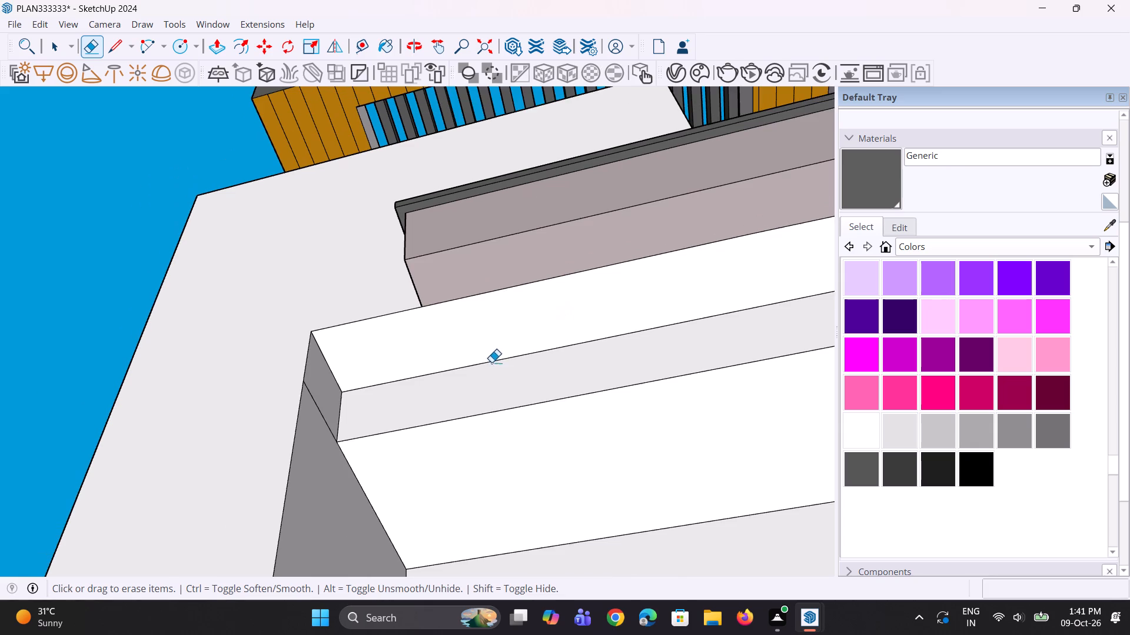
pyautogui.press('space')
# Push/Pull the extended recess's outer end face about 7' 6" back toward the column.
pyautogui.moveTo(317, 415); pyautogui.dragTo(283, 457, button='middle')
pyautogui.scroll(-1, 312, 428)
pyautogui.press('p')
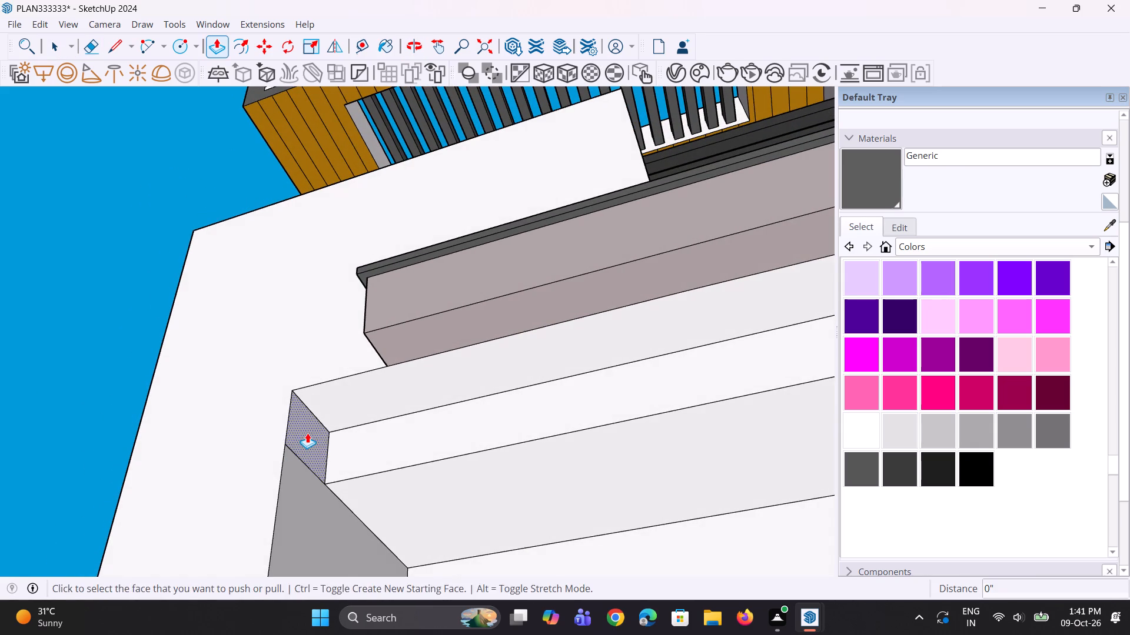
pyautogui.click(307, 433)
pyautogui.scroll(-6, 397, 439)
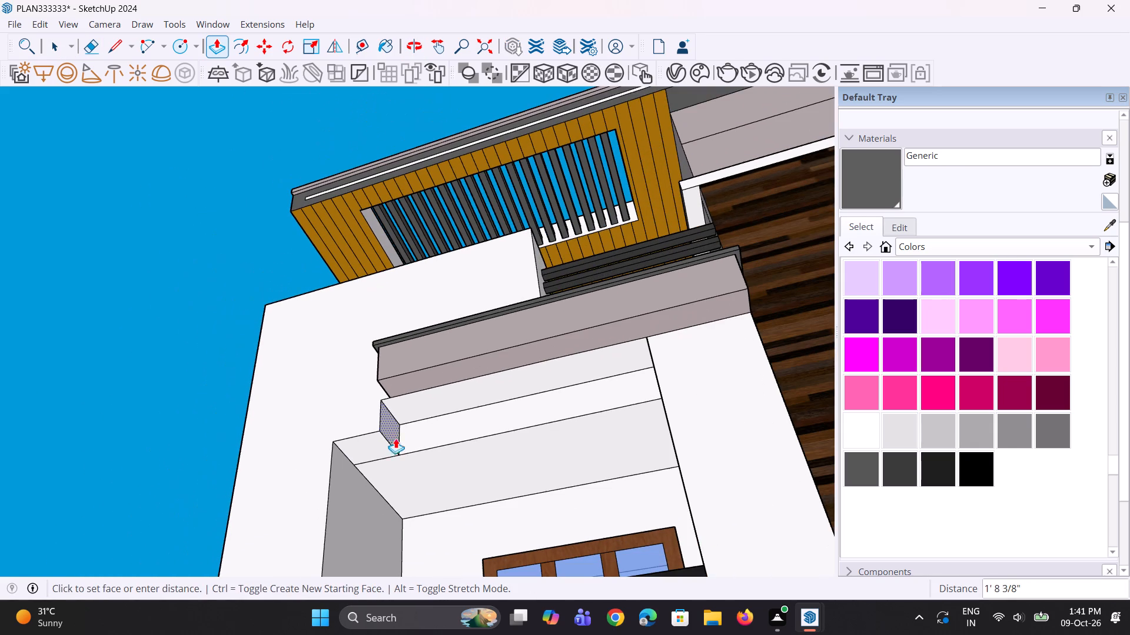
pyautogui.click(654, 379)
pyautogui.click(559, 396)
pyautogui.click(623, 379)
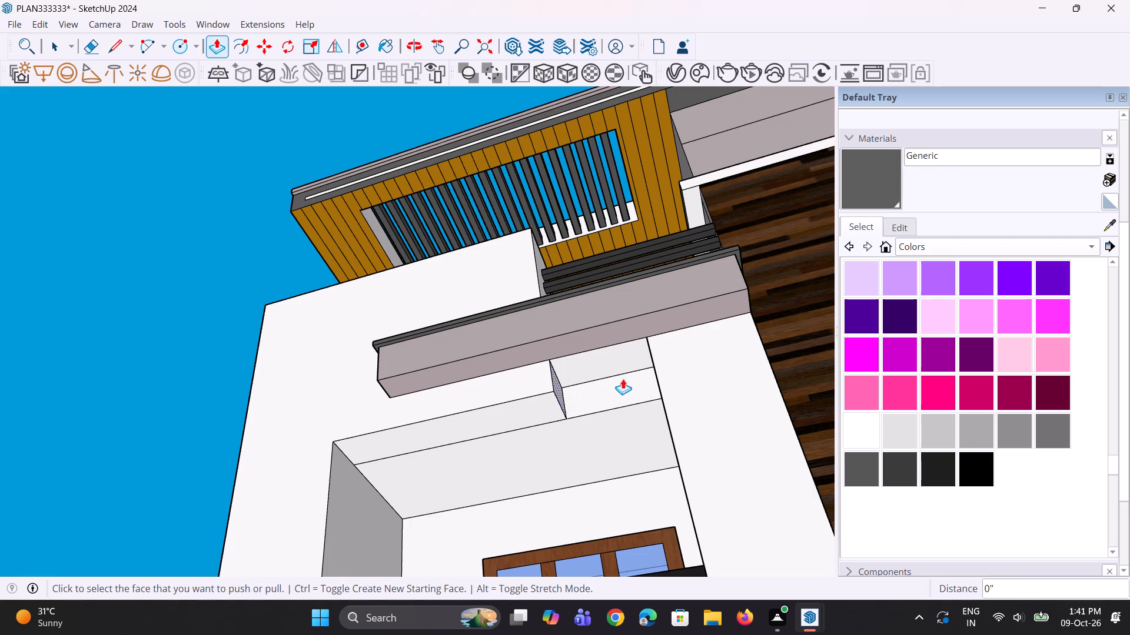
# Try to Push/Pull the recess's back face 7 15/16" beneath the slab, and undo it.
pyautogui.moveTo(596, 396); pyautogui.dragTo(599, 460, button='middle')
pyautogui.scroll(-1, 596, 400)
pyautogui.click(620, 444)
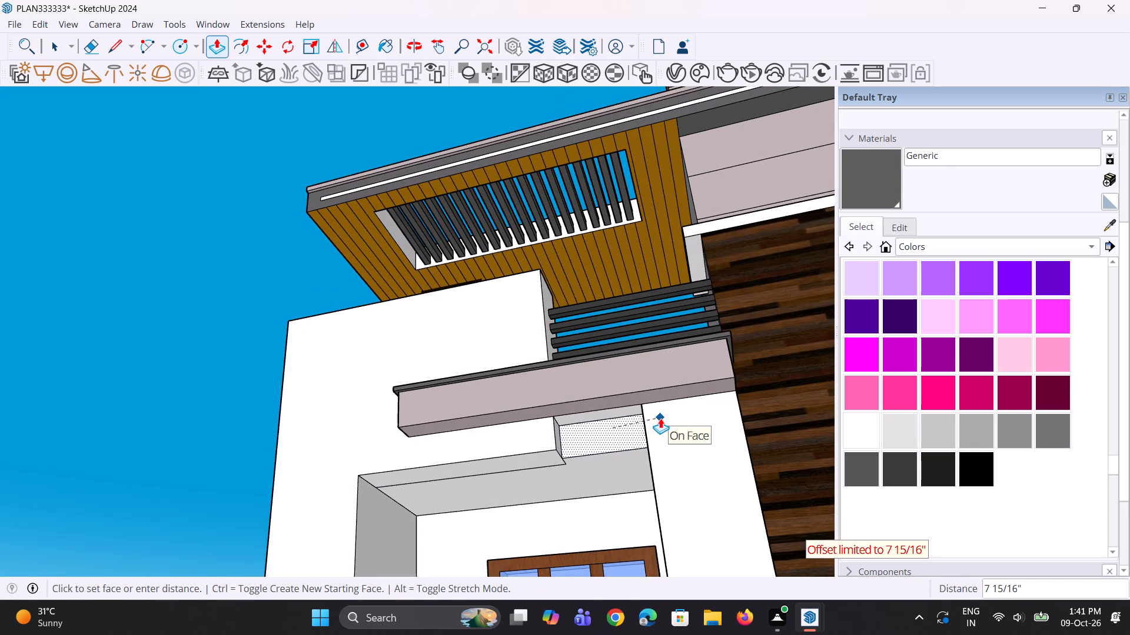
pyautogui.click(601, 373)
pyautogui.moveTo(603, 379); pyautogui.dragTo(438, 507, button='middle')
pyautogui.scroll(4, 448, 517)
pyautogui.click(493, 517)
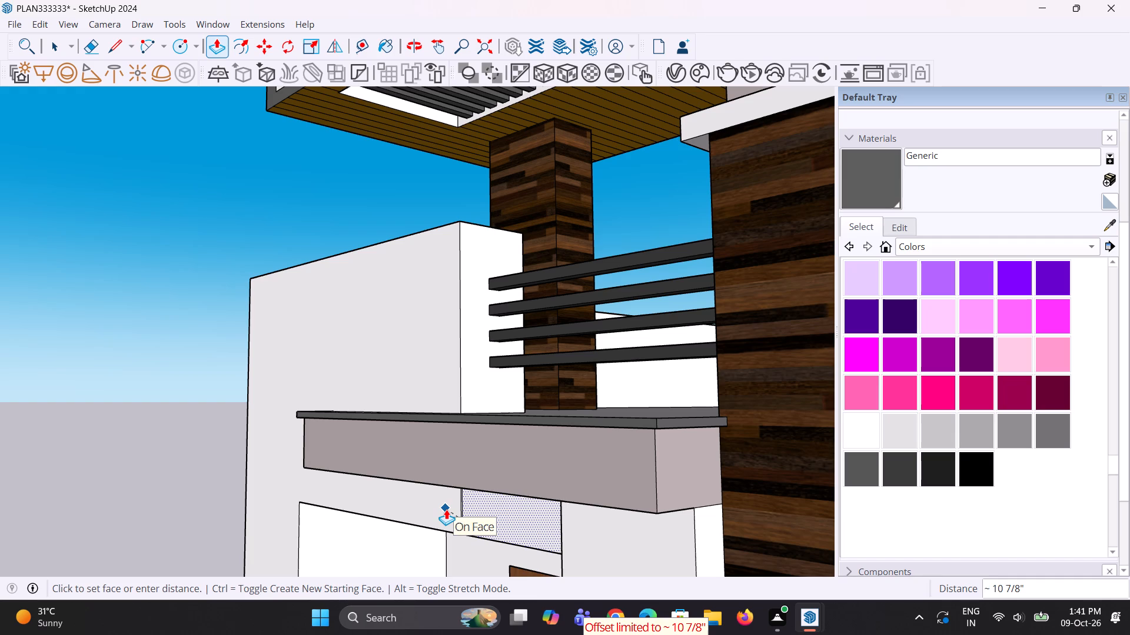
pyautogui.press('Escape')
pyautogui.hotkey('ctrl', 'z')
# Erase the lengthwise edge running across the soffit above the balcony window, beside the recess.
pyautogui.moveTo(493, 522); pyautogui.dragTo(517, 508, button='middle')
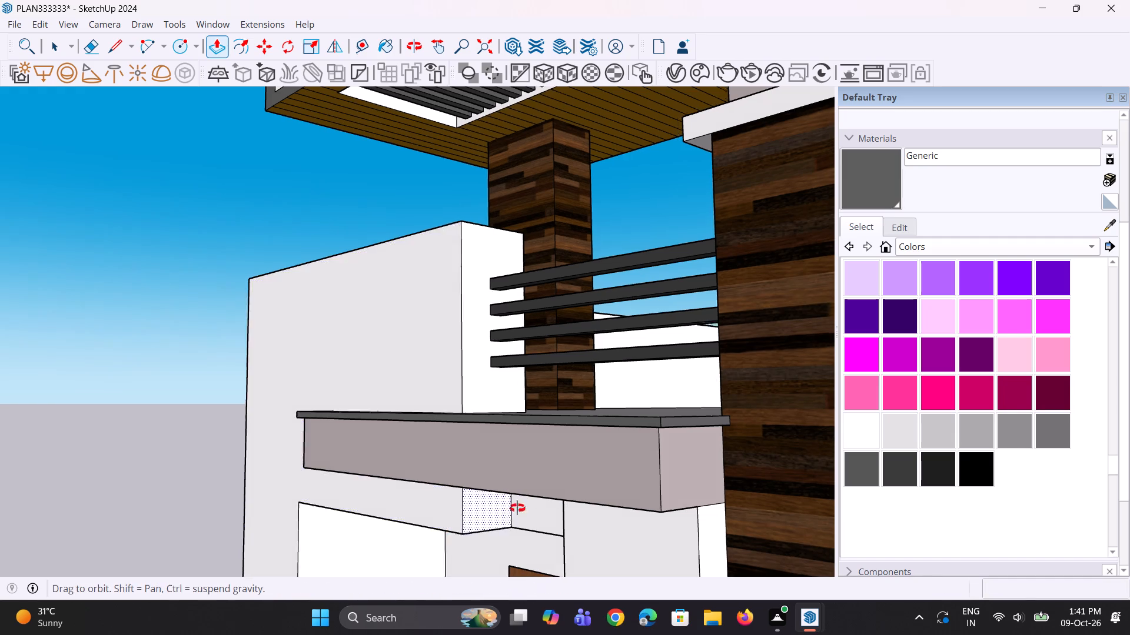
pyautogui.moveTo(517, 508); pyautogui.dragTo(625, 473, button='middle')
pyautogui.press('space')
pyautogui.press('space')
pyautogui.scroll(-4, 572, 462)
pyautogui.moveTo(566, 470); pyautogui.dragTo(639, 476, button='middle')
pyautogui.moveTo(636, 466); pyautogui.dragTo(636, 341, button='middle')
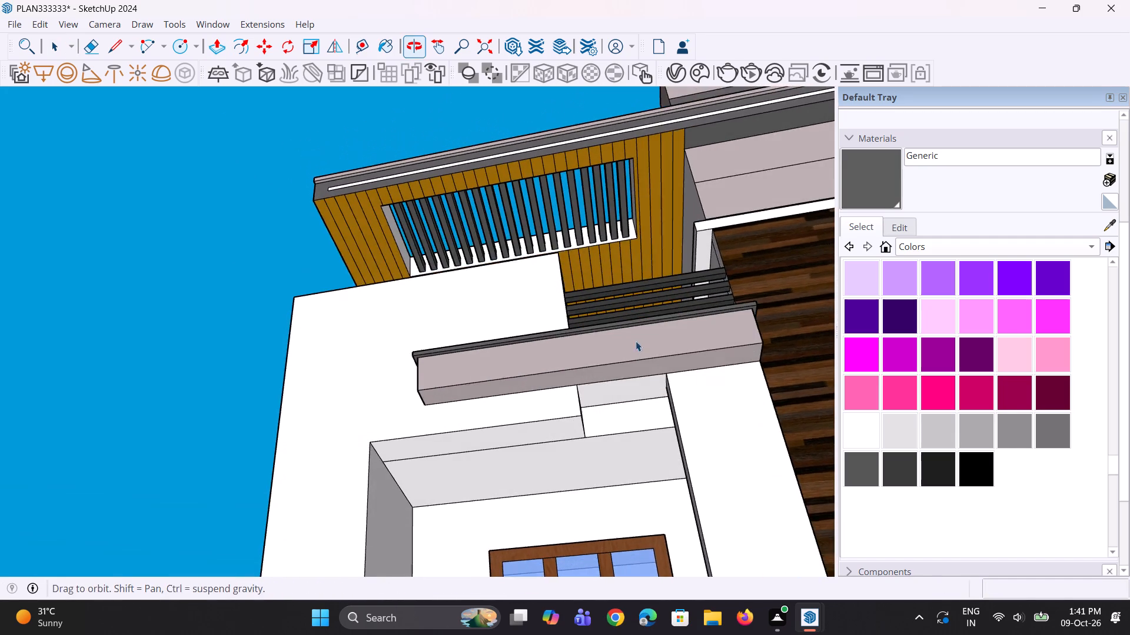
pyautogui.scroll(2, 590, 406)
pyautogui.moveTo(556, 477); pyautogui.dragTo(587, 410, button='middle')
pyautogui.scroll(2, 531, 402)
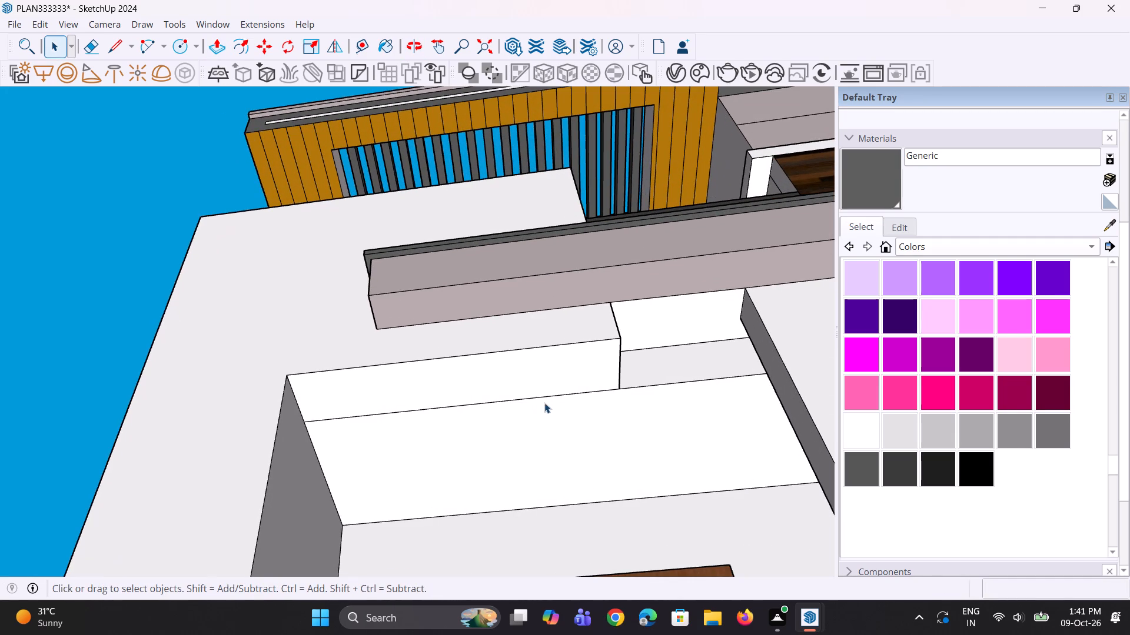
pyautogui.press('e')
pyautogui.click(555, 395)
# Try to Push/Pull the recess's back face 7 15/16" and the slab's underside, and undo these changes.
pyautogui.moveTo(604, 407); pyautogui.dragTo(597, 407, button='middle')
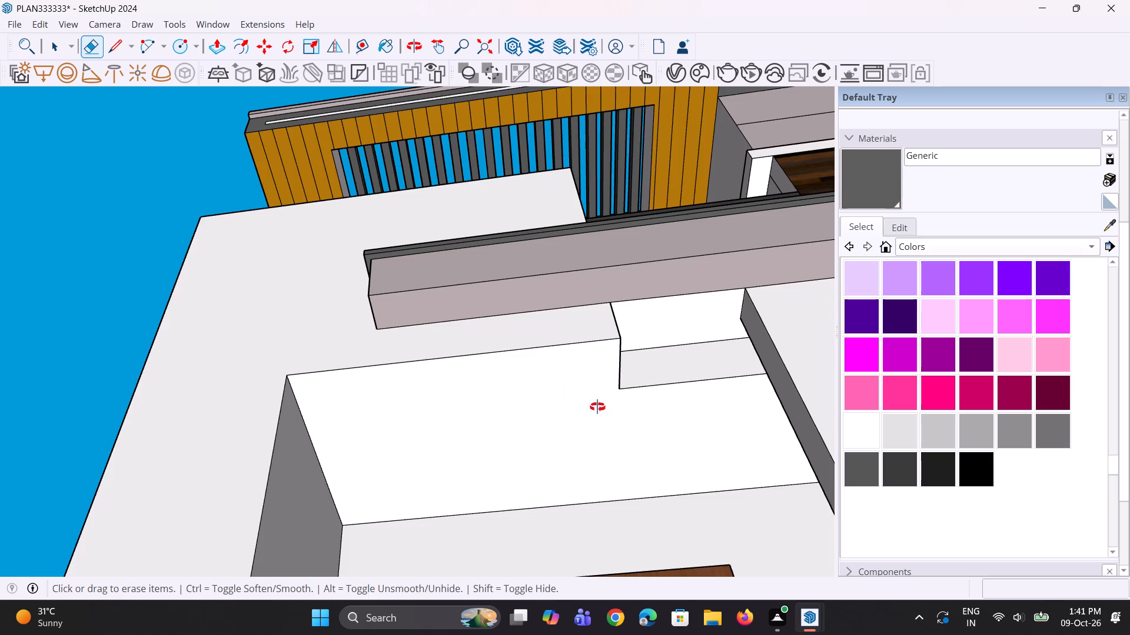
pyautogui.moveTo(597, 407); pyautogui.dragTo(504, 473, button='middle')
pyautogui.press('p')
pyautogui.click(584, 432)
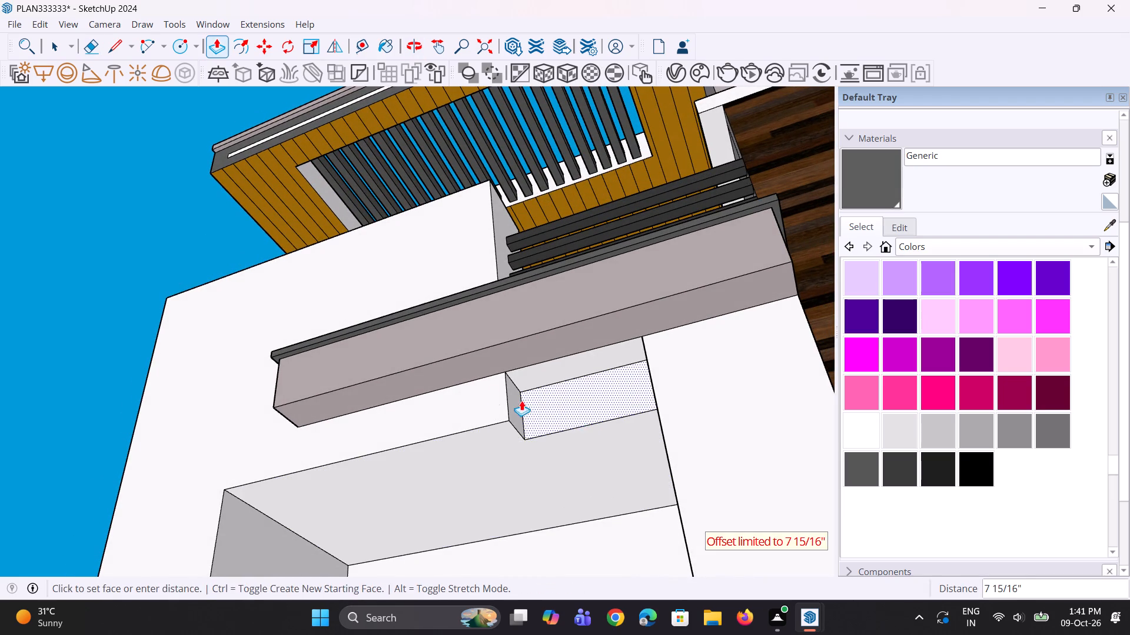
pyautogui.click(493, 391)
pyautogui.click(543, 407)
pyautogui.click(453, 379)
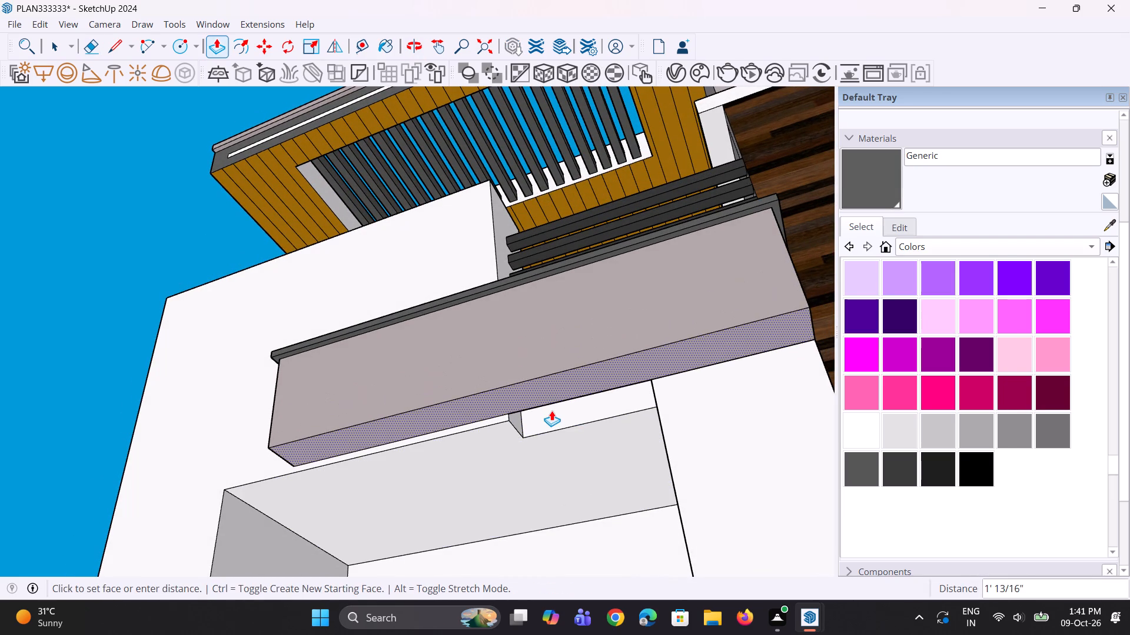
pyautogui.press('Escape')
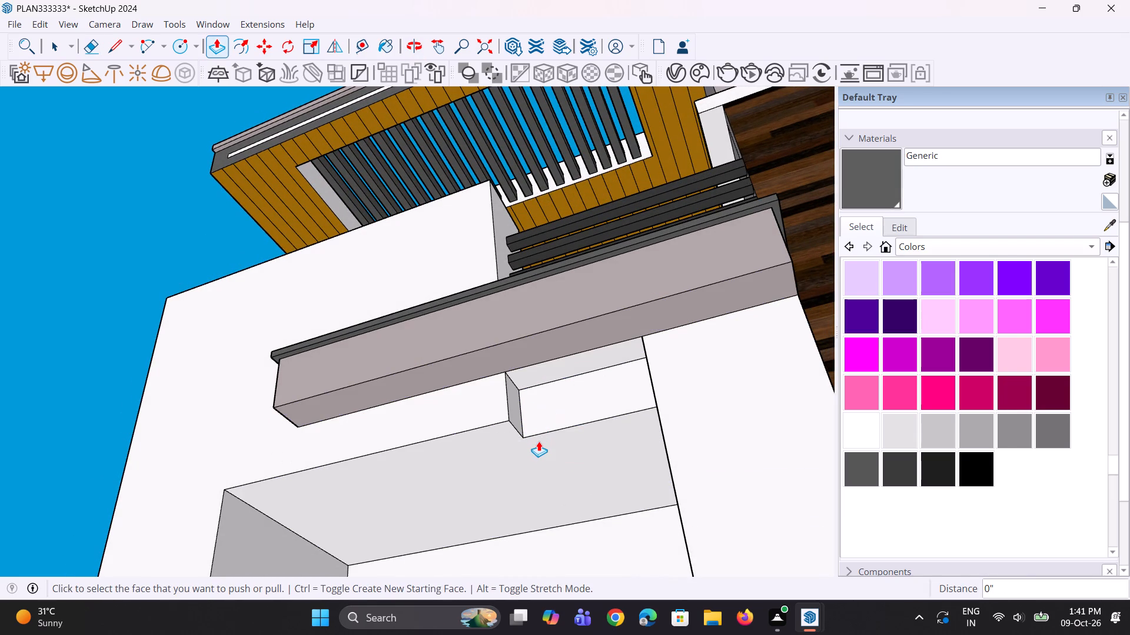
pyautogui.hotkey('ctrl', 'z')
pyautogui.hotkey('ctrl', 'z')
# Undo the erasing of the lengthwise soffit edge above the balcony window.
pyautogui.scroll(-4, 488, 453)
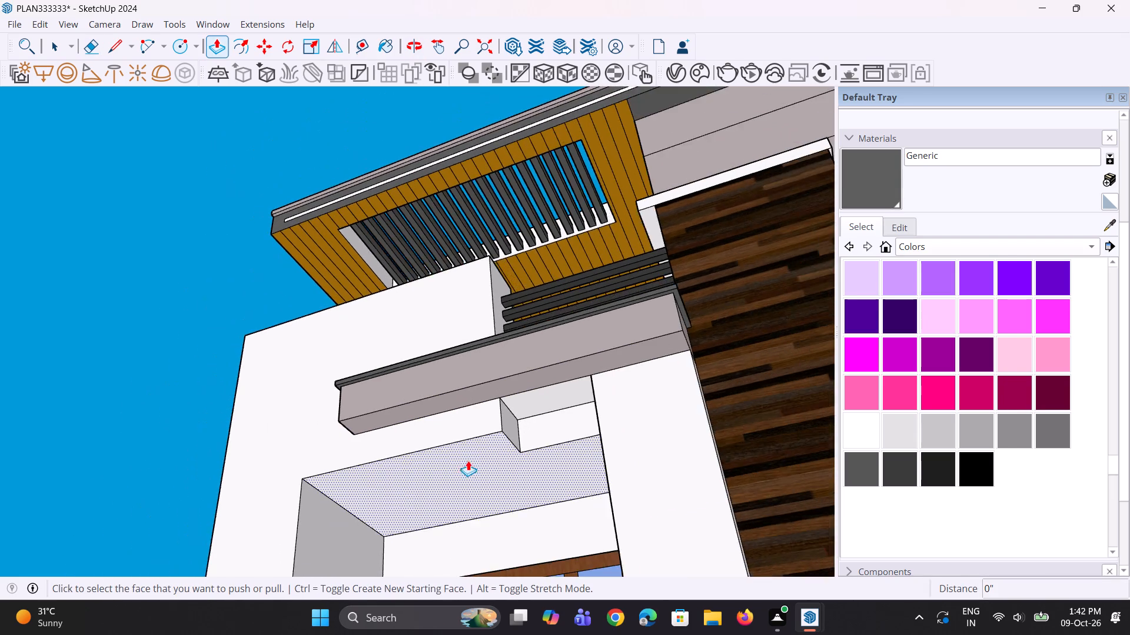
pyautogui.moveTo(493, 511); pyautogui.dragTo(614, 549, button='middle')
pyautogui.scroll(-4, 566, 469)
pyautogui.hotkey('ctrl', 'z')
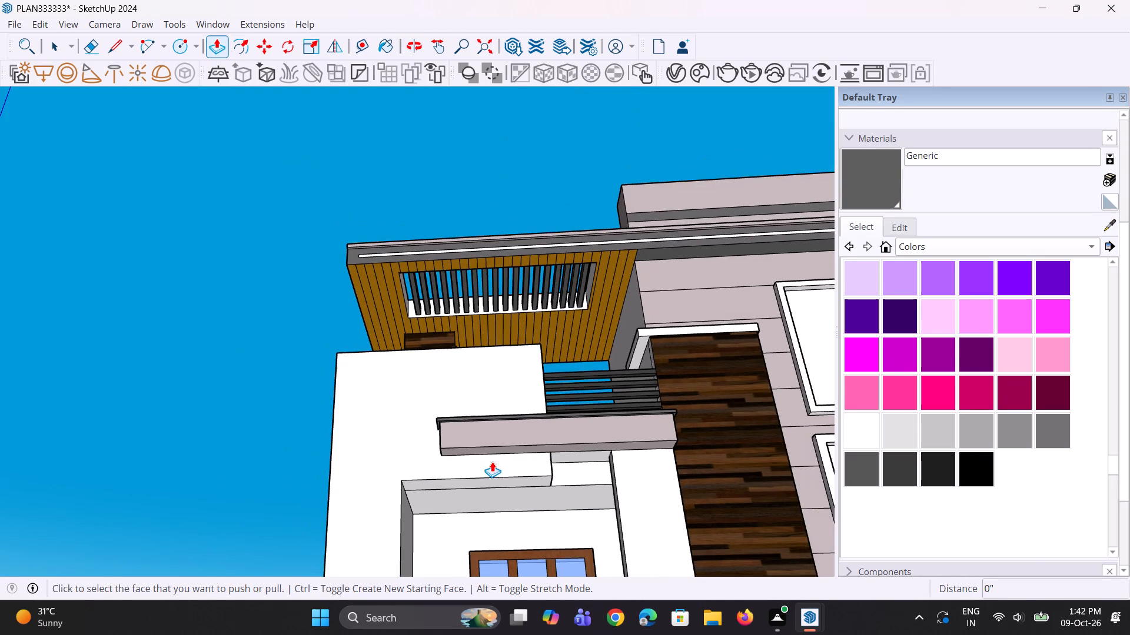
# Examine the whole house facade from the front, including the slab, balcony and the recess beneath the slab.
pyautogui.moveTo(492, 462); pyautogui.dragTo(480, 513, button='middle')
pyautogui.press('space')
pyautogui.scroll(-3, 486, 469)
pyautogui.press('space')
pyautogui.scroll(-6, 482, 442)
pyautogui.moveTo(462, 434); pyautogui.dragTo(448, 469, button='middle')
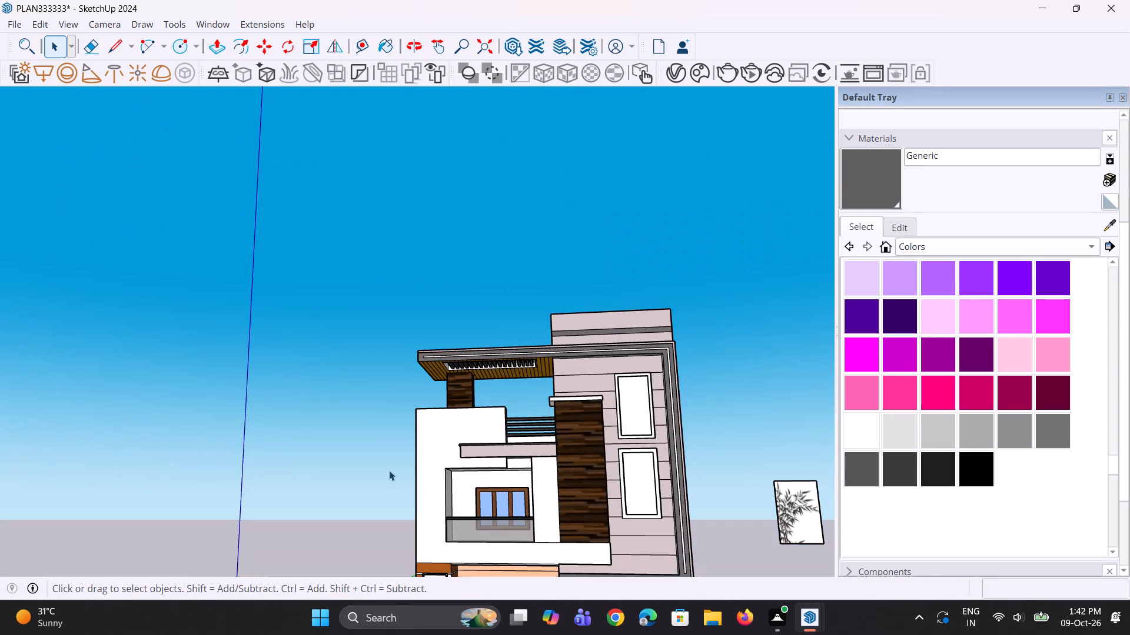
pyautogui.click(311, 459)
pyautogui.scroll(-4, 441, 369)
pyautogui.scroll(1, 437, 369)
pyautogui.moveTo(430, 387); pyautogui.dragTo(422, 450, button='middle')
pyautogui.scroll(4, 433, 484)
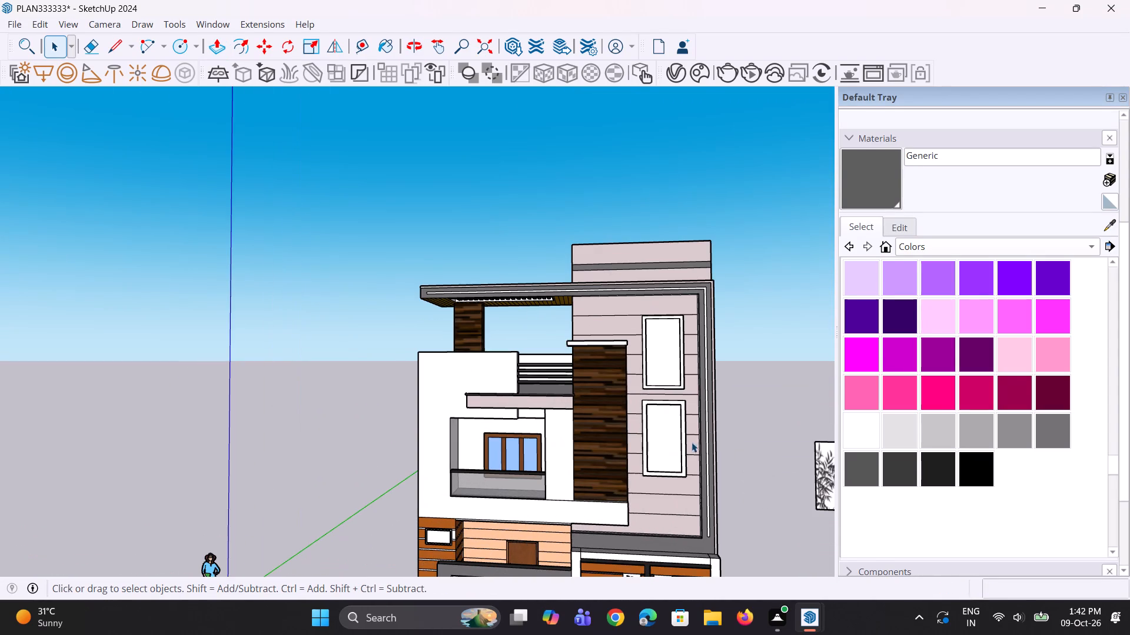
pyautogui.click(724, 423)
pyautogui.moveTo(610, 413); pyautogui.dragTo(585, 340, button='middle')
pyautogui.scroll(1, 596, 350)
pyautogui.scroll(-5, 477, 359)
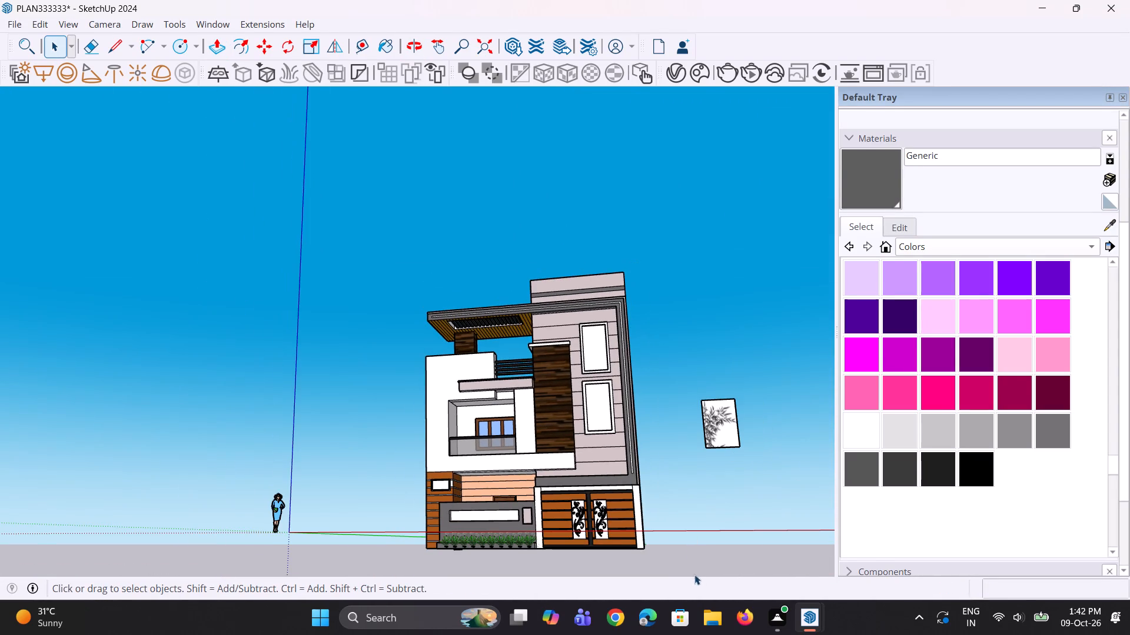
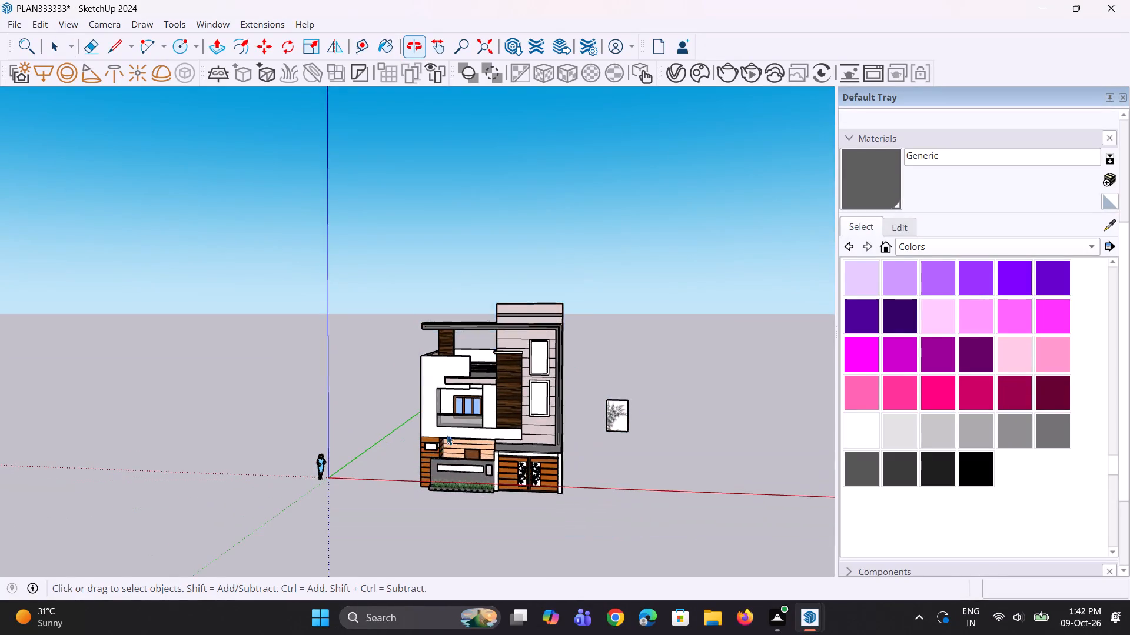
# Examine the house facade from the front and from below, checking the slab, balcony and white wall surfaces.
pyautogui.scroll(6, 438, 377)
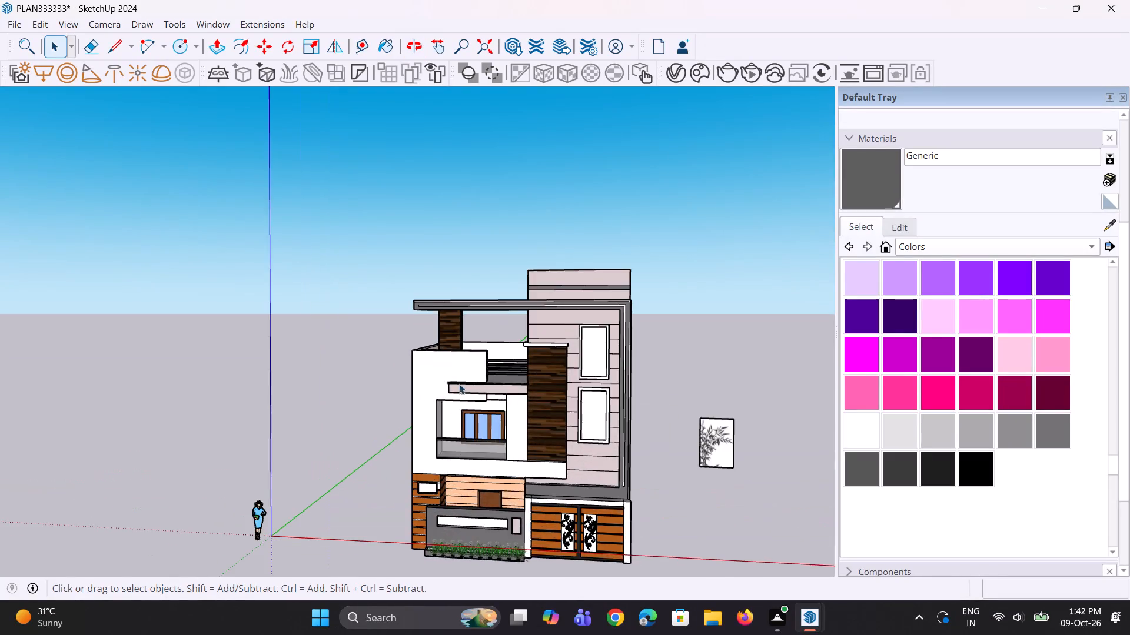
pyautogui.scroll(2, 459, 384)
pyautogui.moveTo(456, 384); pyautogui.dragTo(459, 345, button='middle')
pyautogui.scroll(1, 454, 373)
pyautogui.scroll(-5, 421, 341)
pyautogui.moveTo(413, 362); pyautogui.dragTo(431, 383, button='middle')
pyautogui.scroll(1, 597, 405)
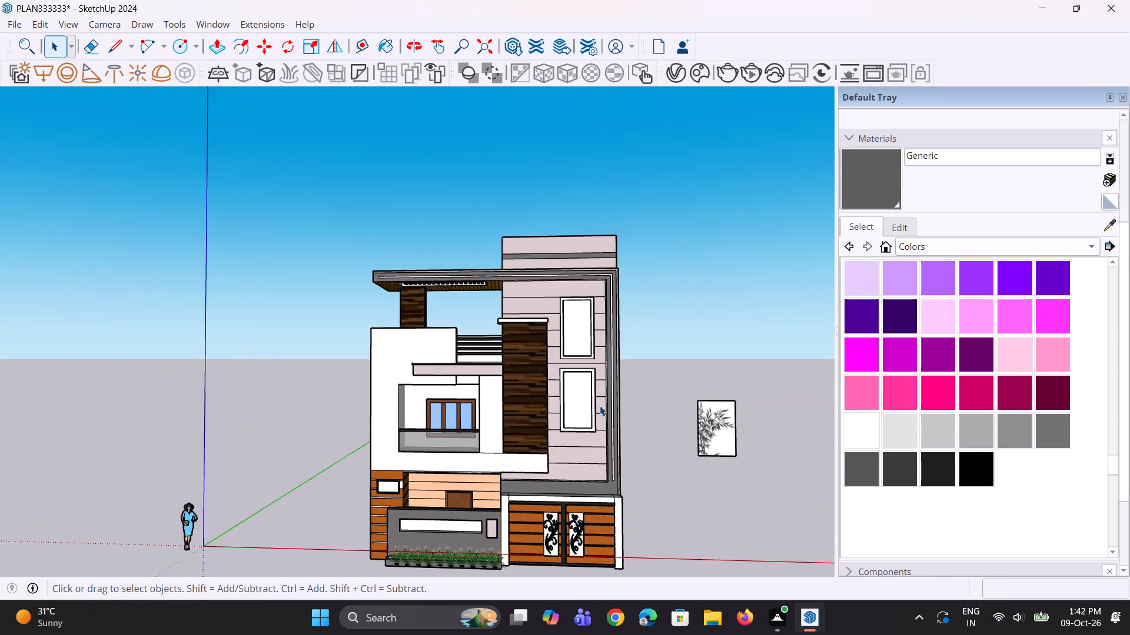
pyautogui.scroll(1, 600, 406)
pyautogui.scroll(1, 668, 419)
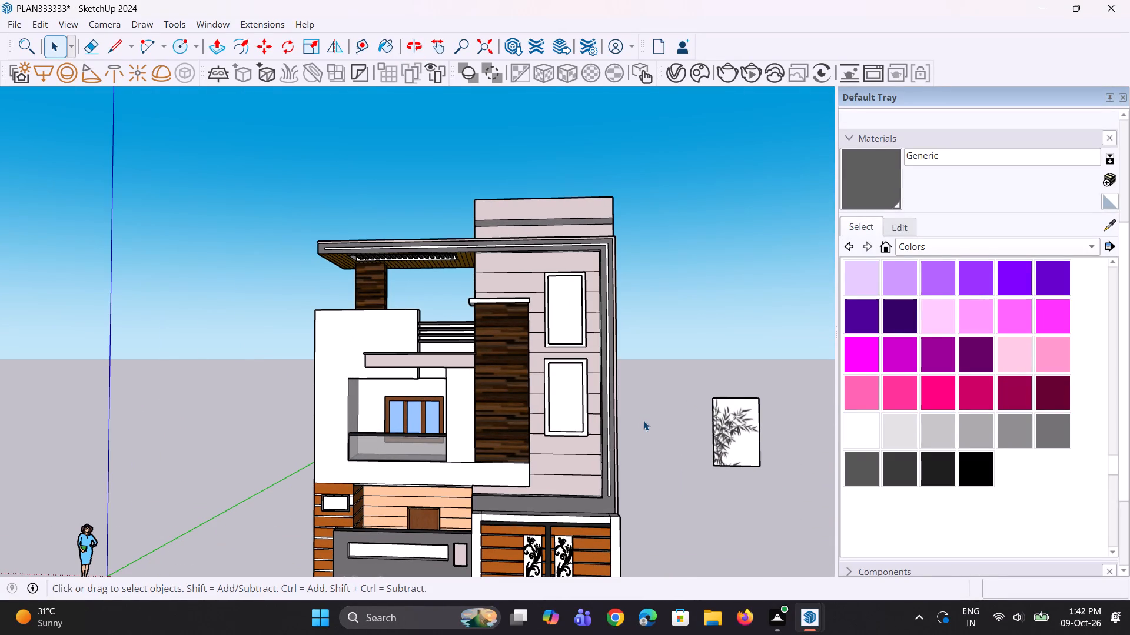
pyautogui.scroll(-3, 604, 345)
pyautogui.moveTo(564, 337); pyautogui.dragTo(592, 313, button='middle')
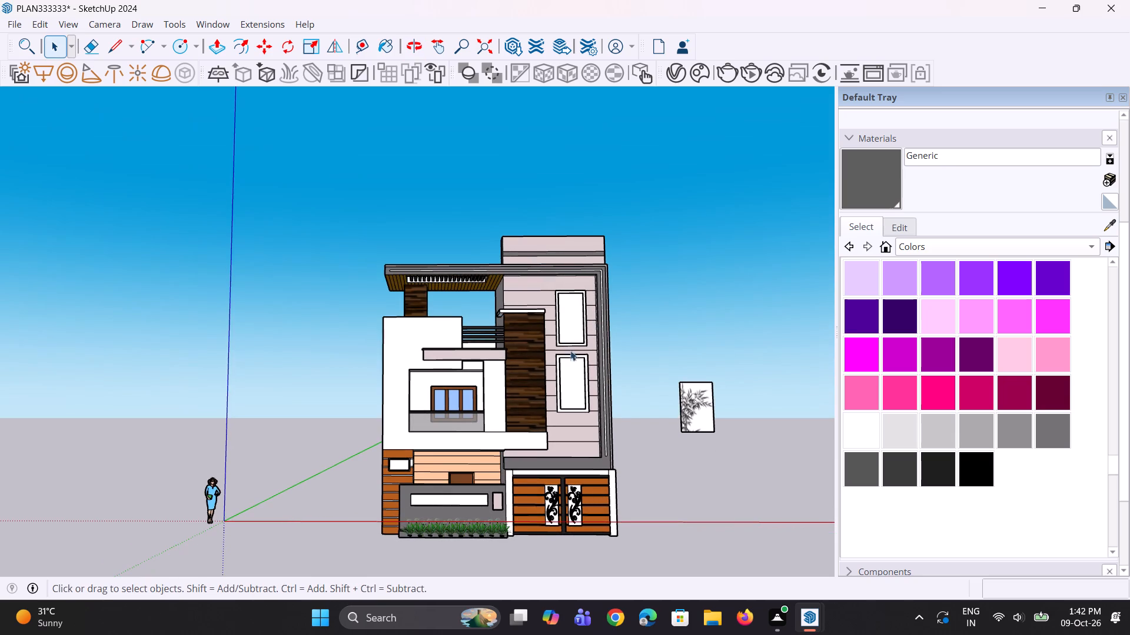
pyautogui.moveTo(504, 359); pyautogui.dragTo(541, 336, button='middle')
pyautogui.scroll(1, 348, 365)
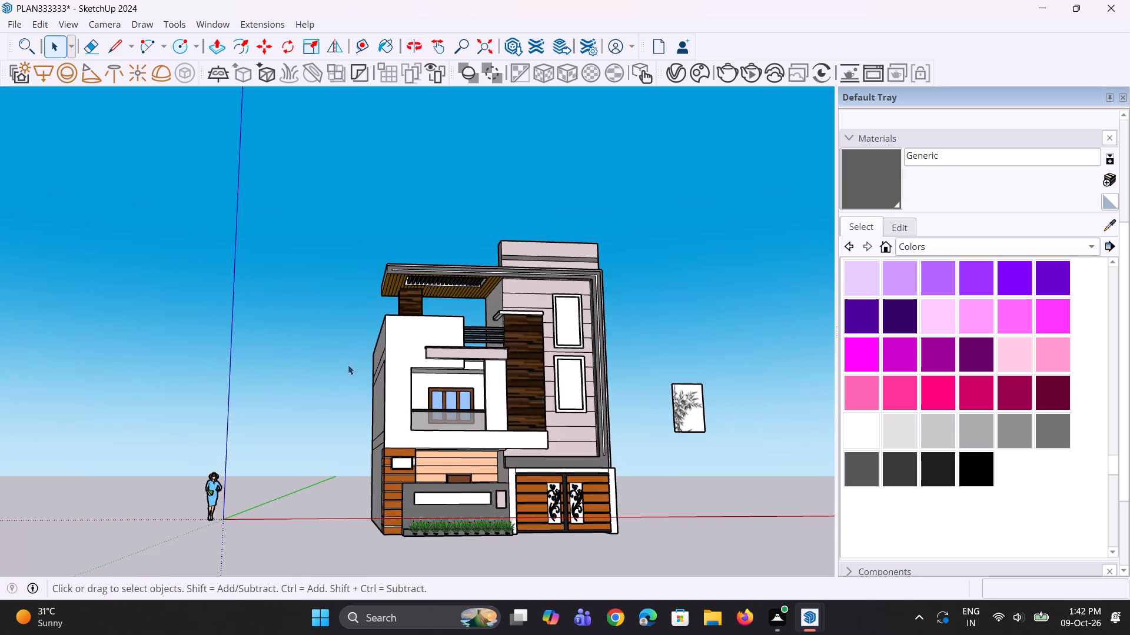
pyautogui.scroll(1, 348, 365)
# Create a new generic V-Ray material in the Asset Editor.
pyautogui.click(684, 71)
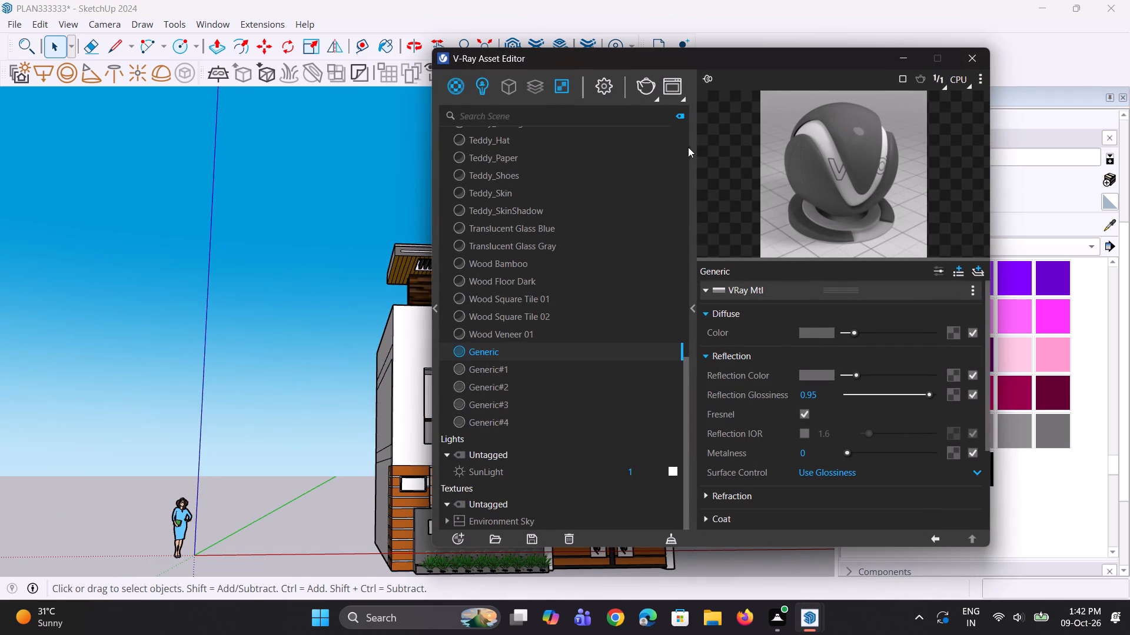
pyautogui.rightClick(456, 83)
pyautogui.click(481, 113)
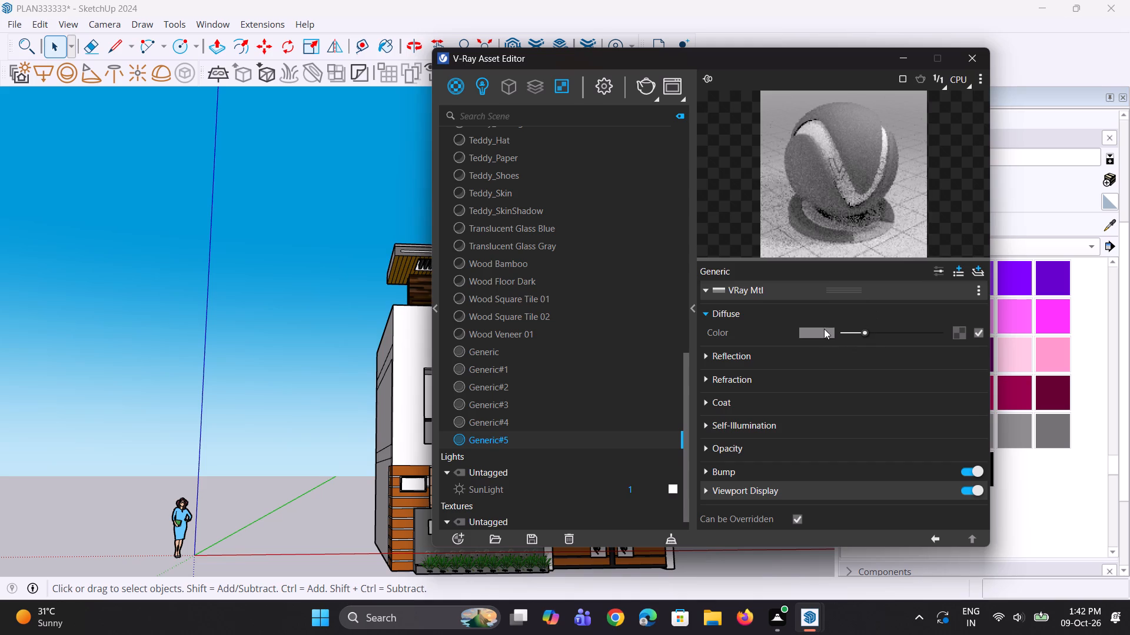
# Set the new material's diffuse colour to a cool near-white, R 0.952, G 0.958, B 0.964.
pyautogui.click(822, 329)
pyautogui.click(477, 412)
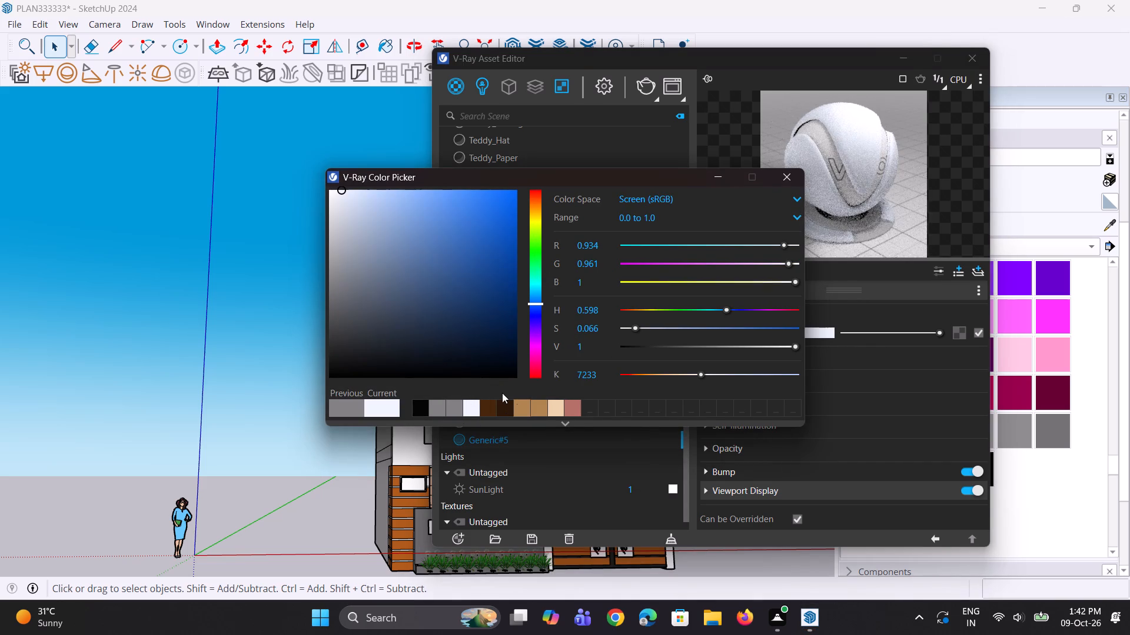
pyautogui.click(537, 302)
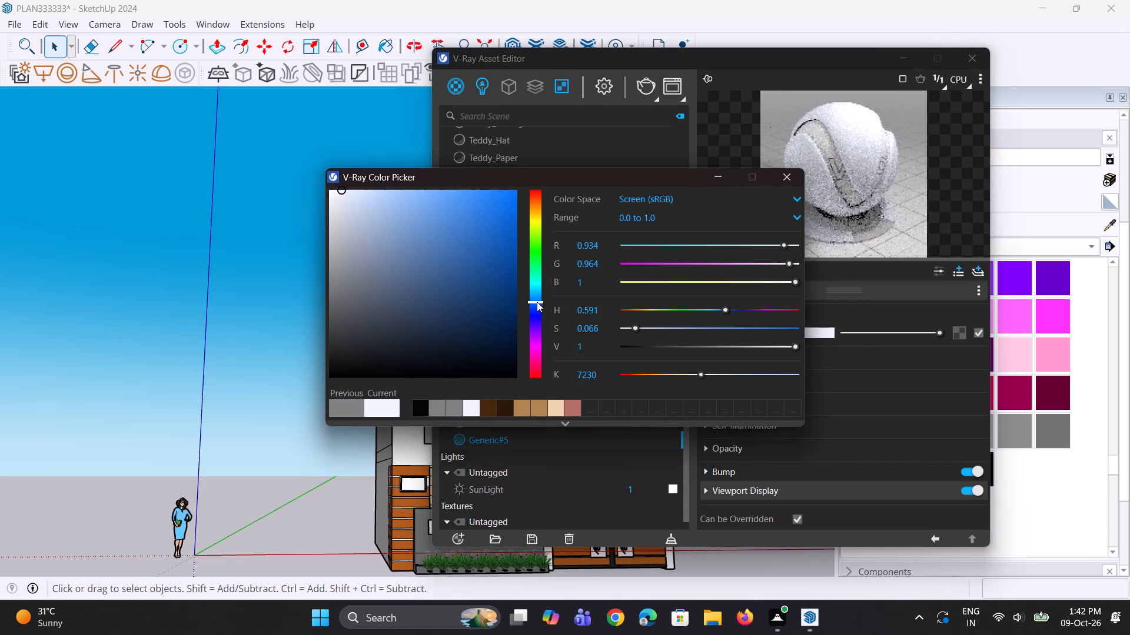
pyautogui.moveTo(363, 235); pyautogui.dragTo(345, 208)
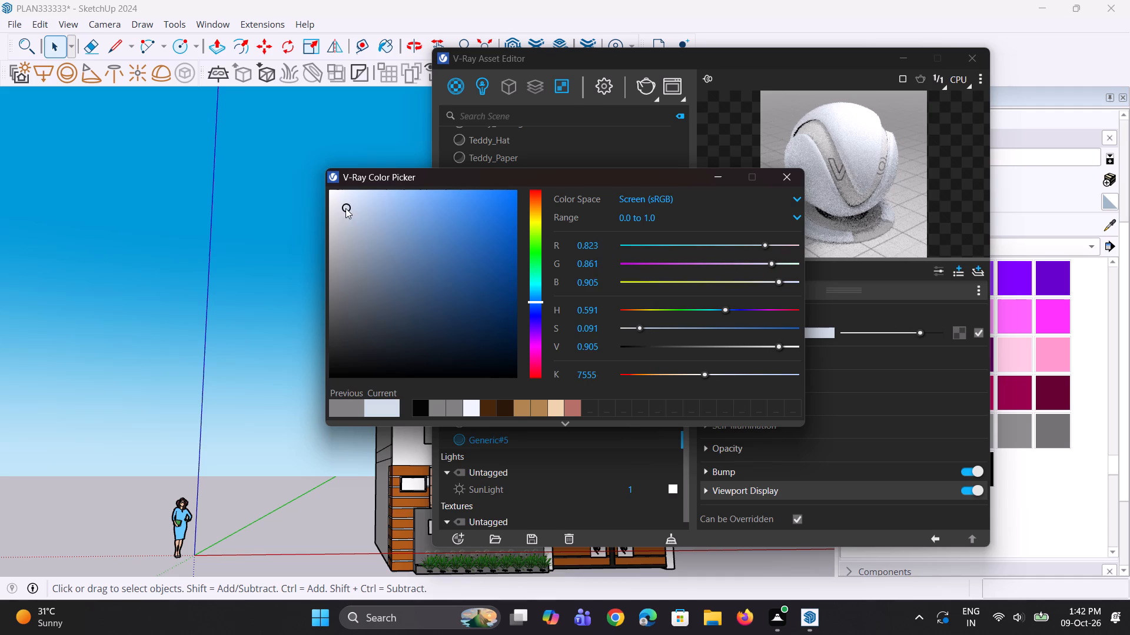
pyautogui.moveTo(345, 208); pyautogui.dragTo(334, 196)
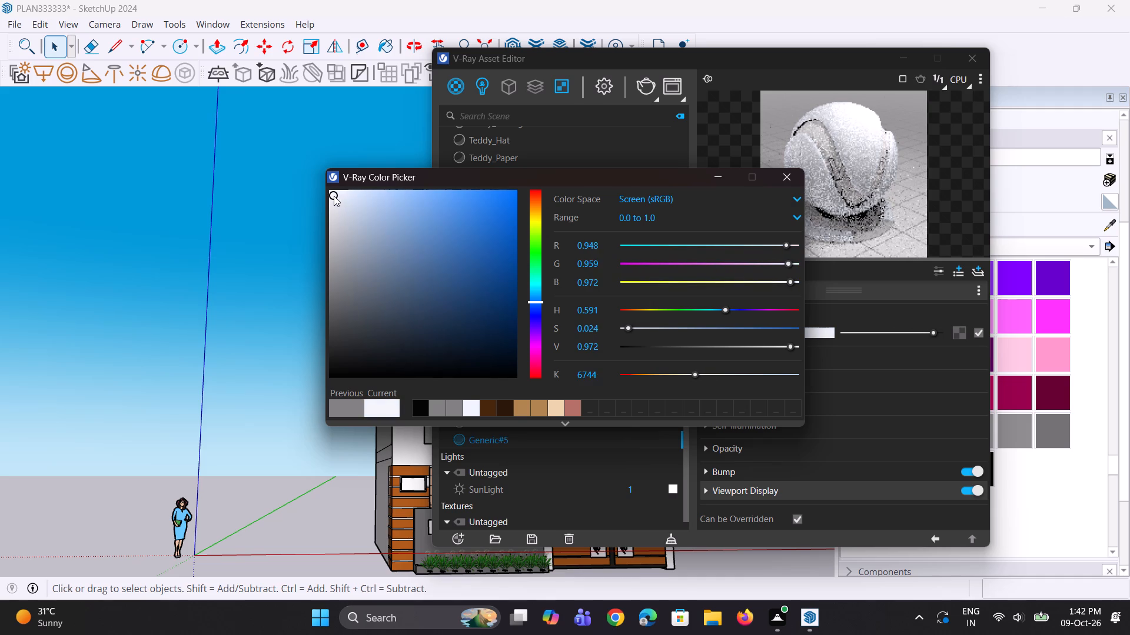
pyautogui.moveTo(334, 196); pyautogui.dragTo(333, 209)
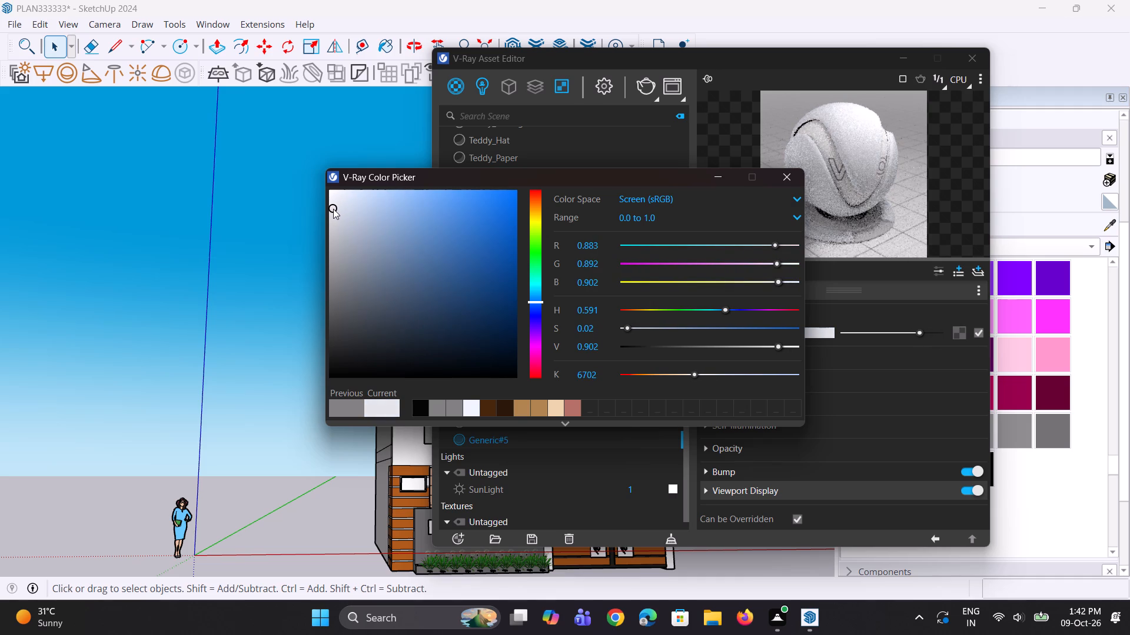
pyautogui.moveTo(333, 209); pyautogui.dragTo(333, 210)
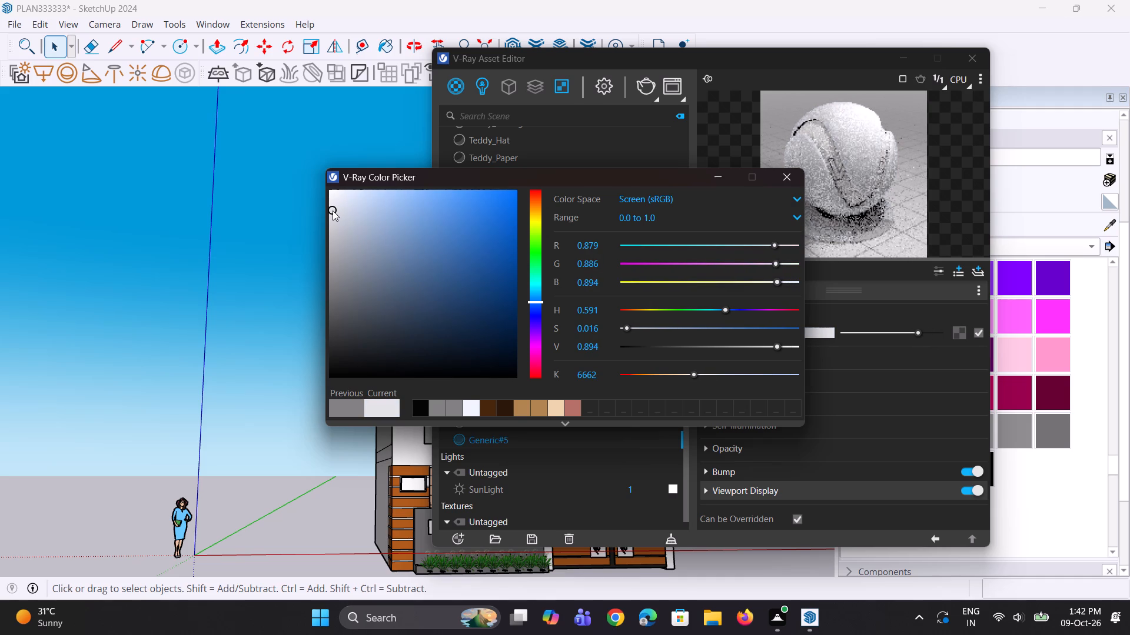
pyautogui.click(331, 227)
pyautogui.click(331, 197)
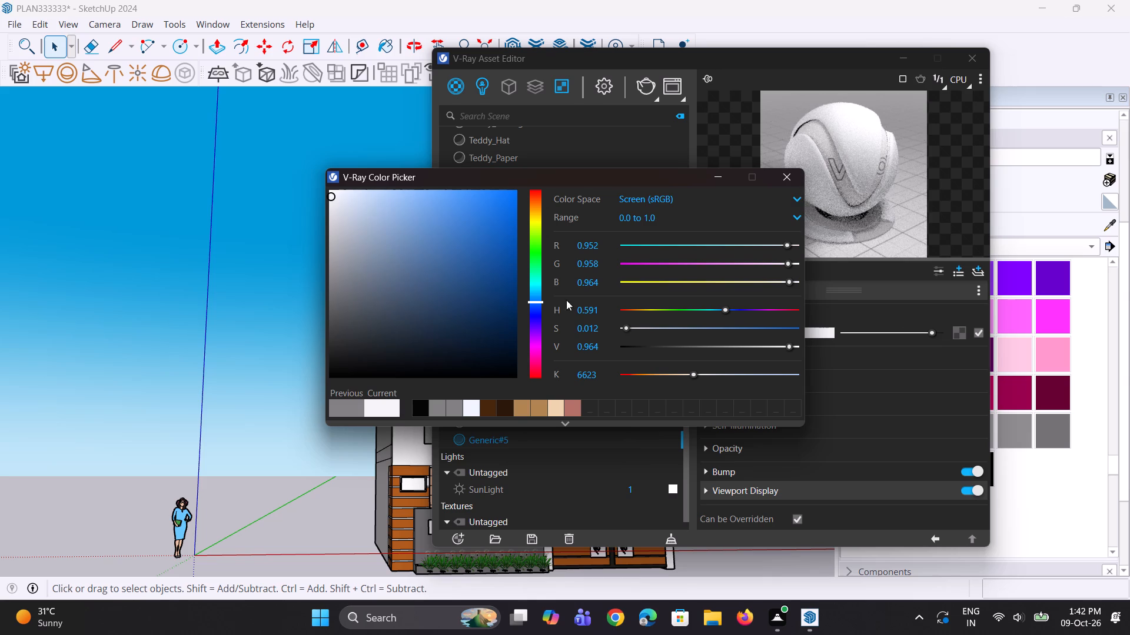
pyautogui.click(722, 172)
# Give the new material a grey reflection colour, reflection glossiness 0.95, reflection IOR enabled at 1.6, and metalness 0.
pyautogui.click(754, 354)
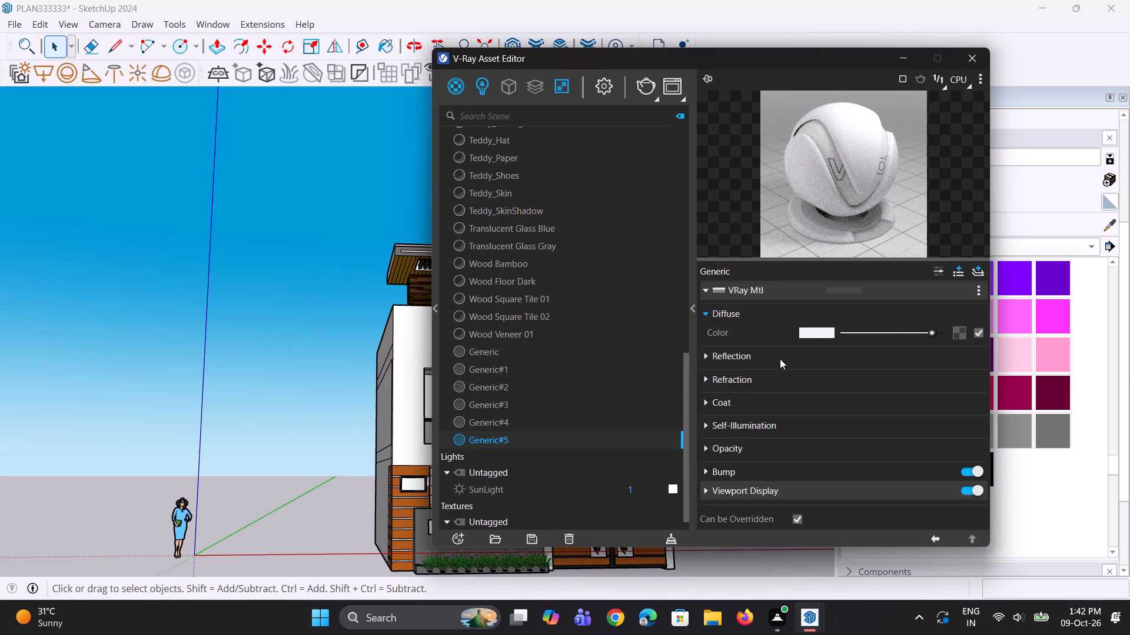
pyautogui.moveTo(847, 371); pyautogui.dragTo(860, 375)
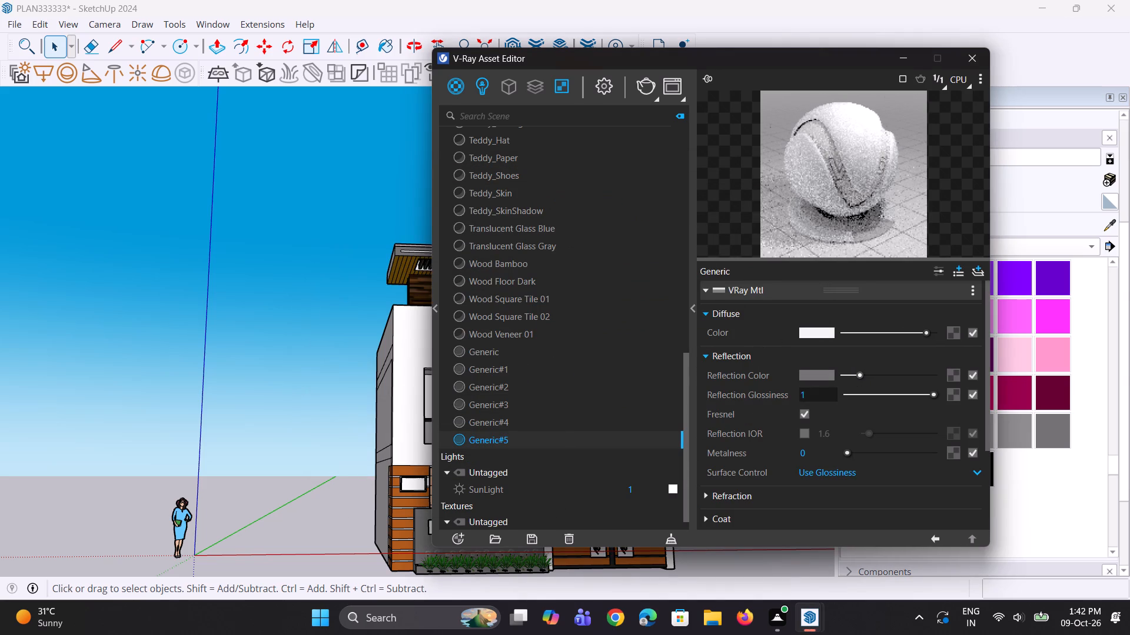
pyautogui.moveTo(823, 390); pyautogui.dragTo(743, 386)
pyautogui.write('0.95')
pyautogui.press('Return')
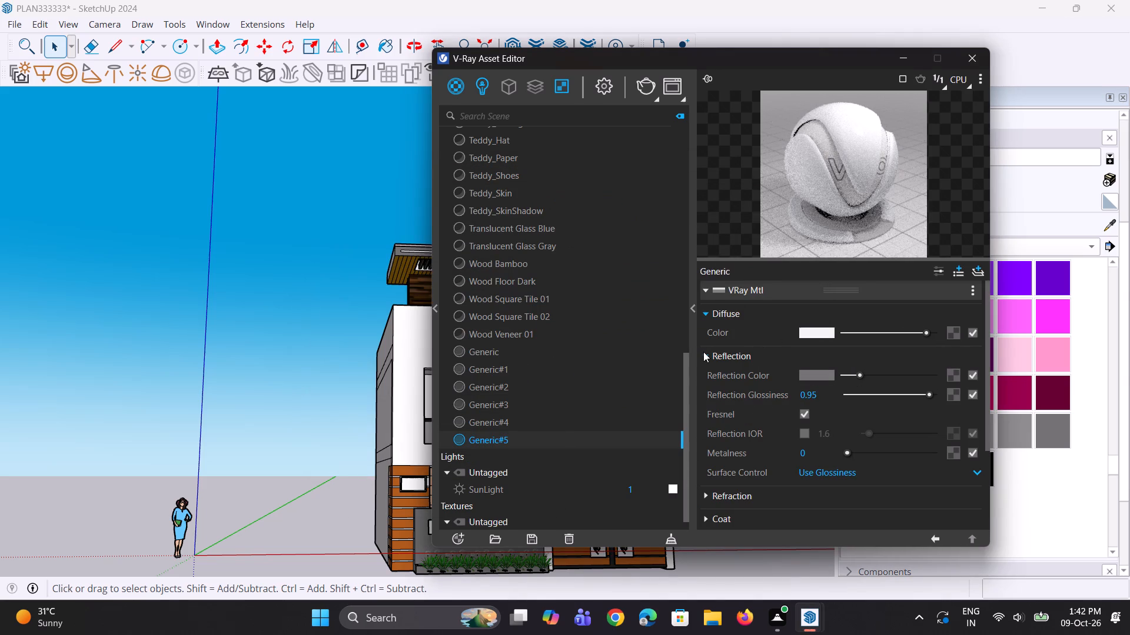
pyautogui.click(808, 438)
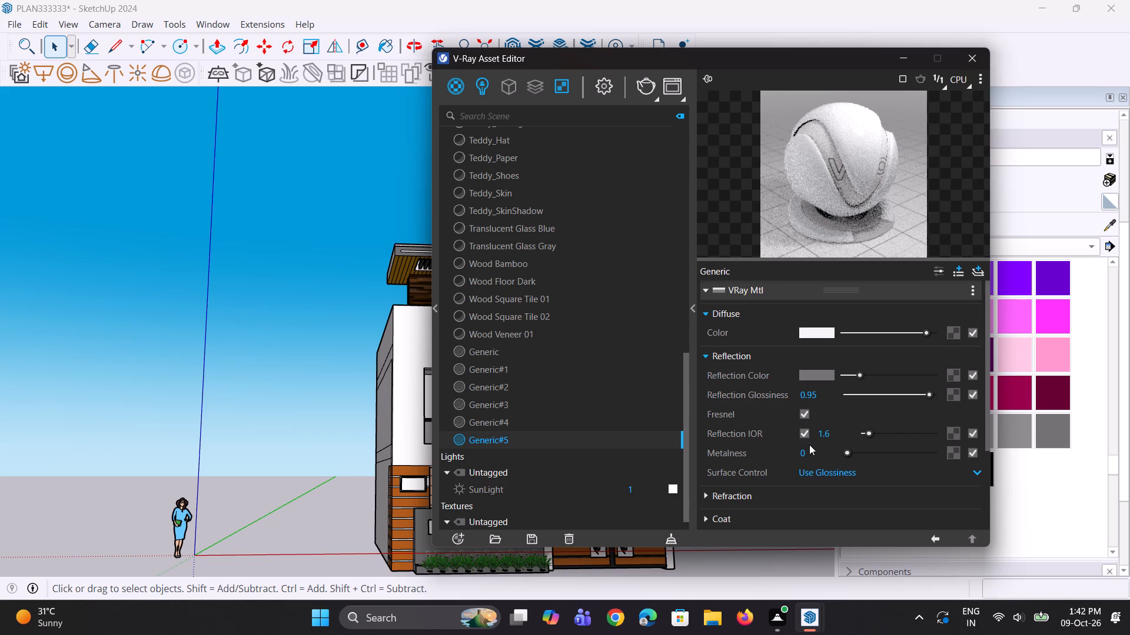
pyautogui.moveTo(849, 453); pyautogui.dragTo(857, 455)
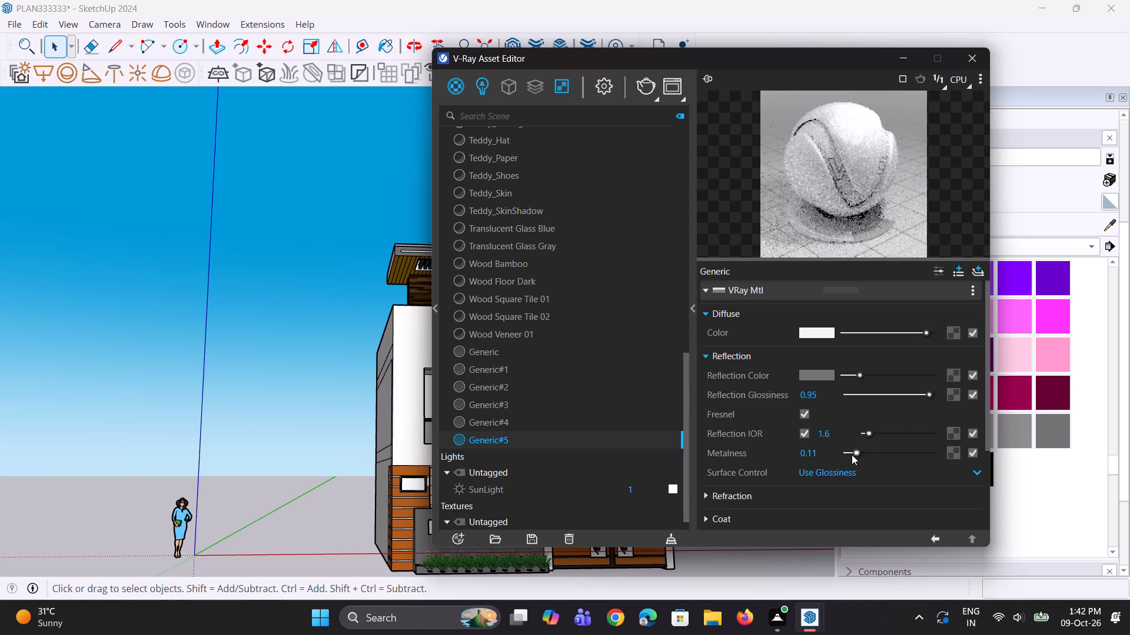
pyautogui.moveTo(856, 451); pyautogui.dragTo(840, 453)
pyautogui.tripleClick(846, 192)
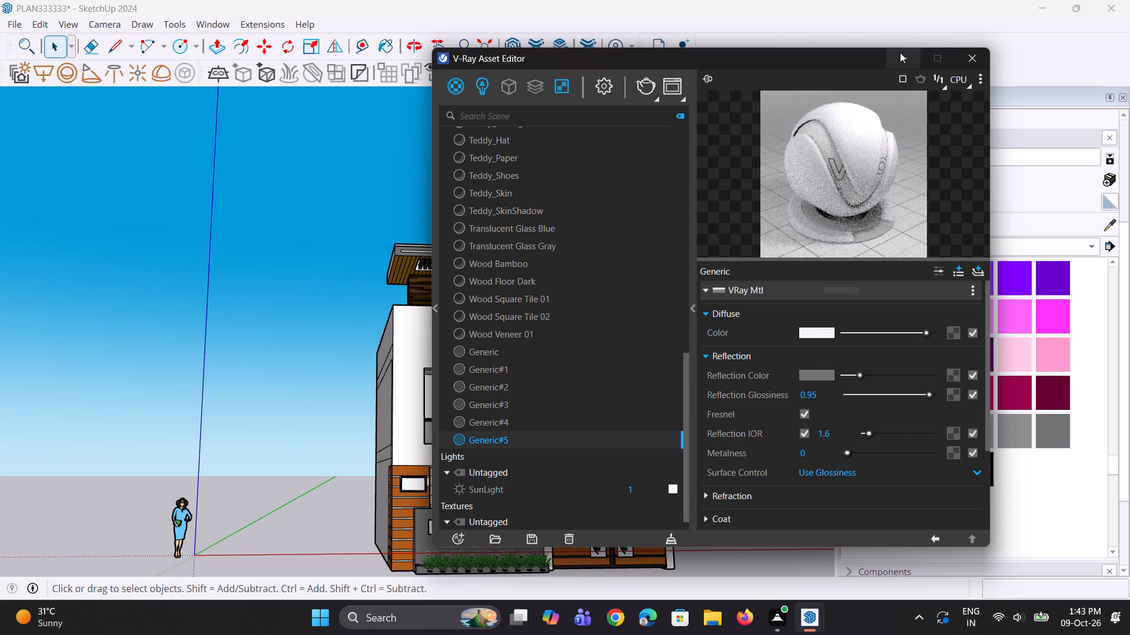
pyautogui.click(900, 52)
# Make the new material the active paint material and view the facade's front.
pyautogui.click(873, 189)
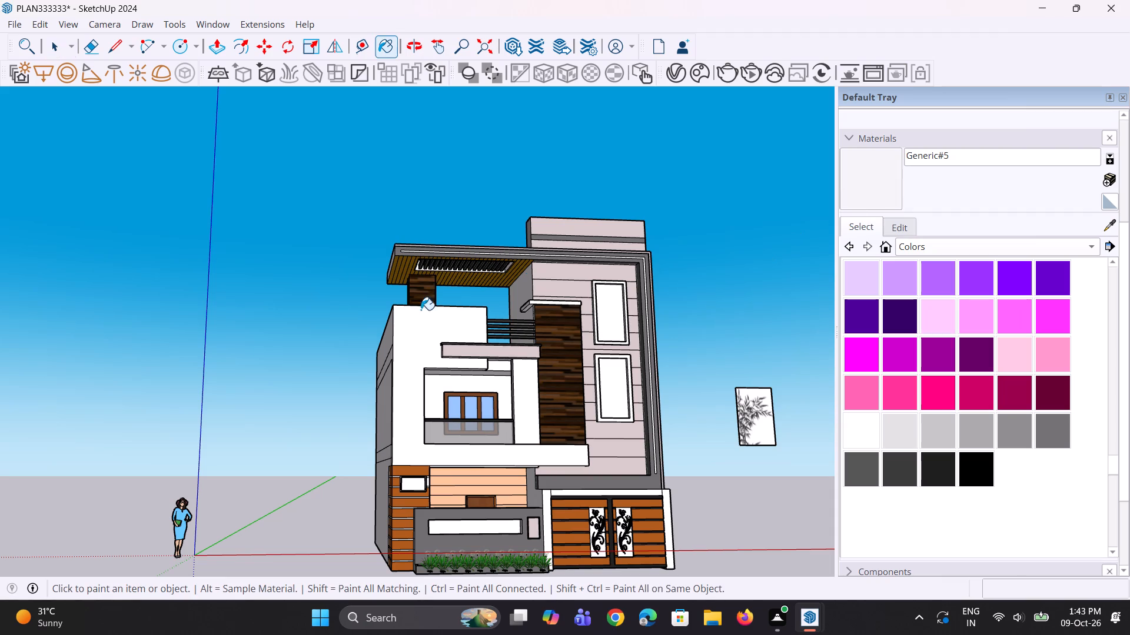
pyautogui.scroll(-3, 404, 335)
pyautogui.moveTo(428, 350); pyautogui.dragTo(420, 402, button='middle')
pyautogui.scroll(2, 431, 399)
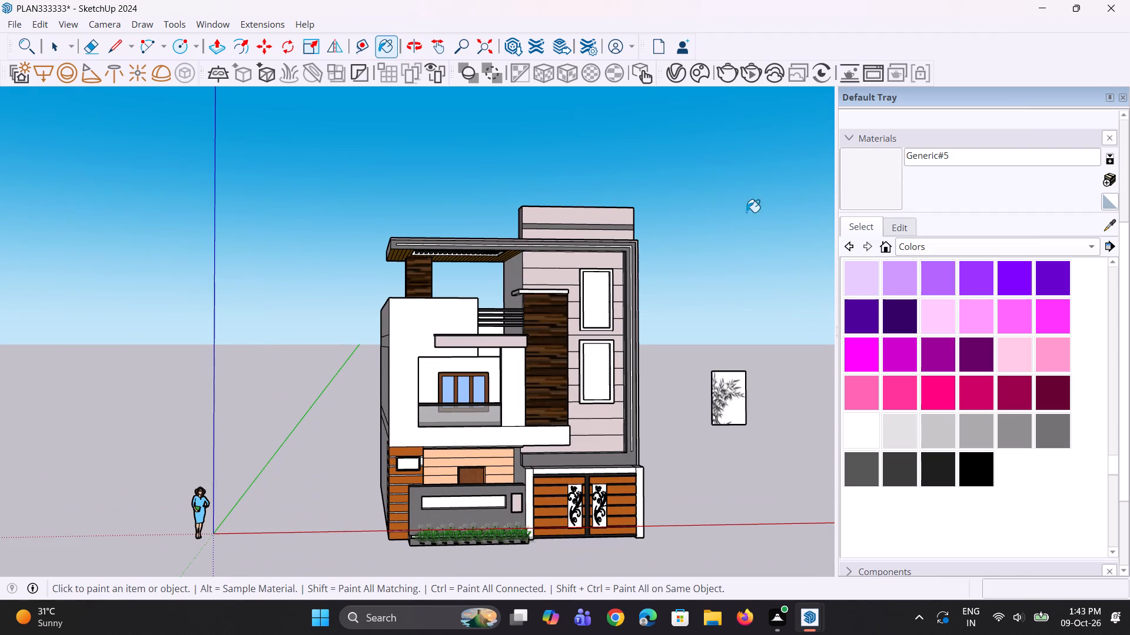
# Change the new material's diffuse colour to a light pinkish grey, R 0.847, G 0.807, B 0.797.
pyautogui.click(671, 82)
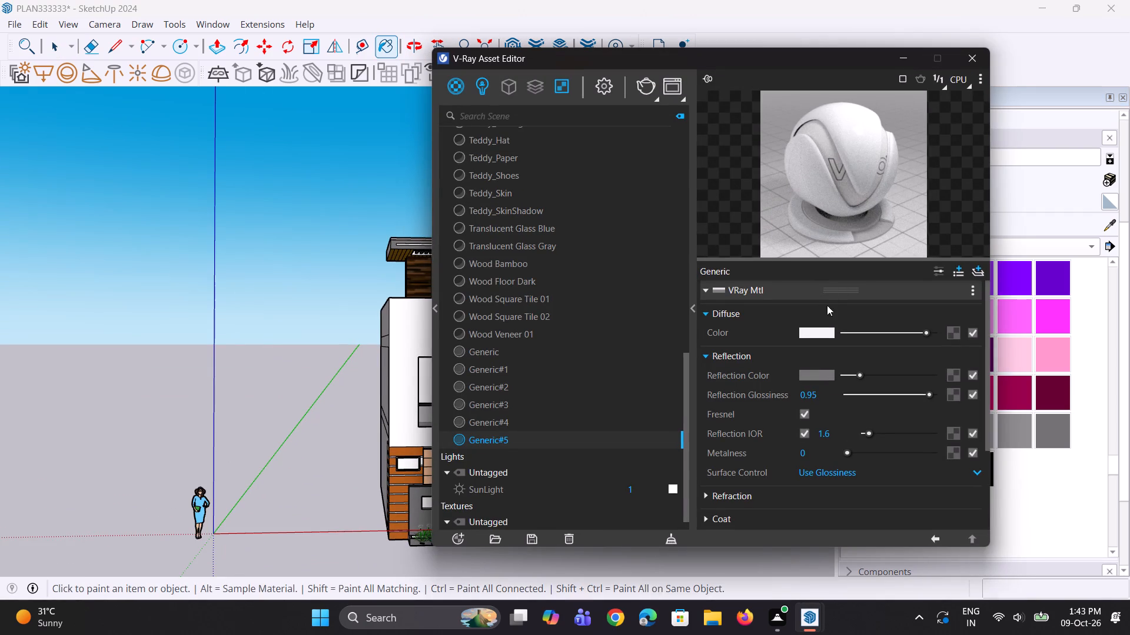
pyautogui.click(458, 89)
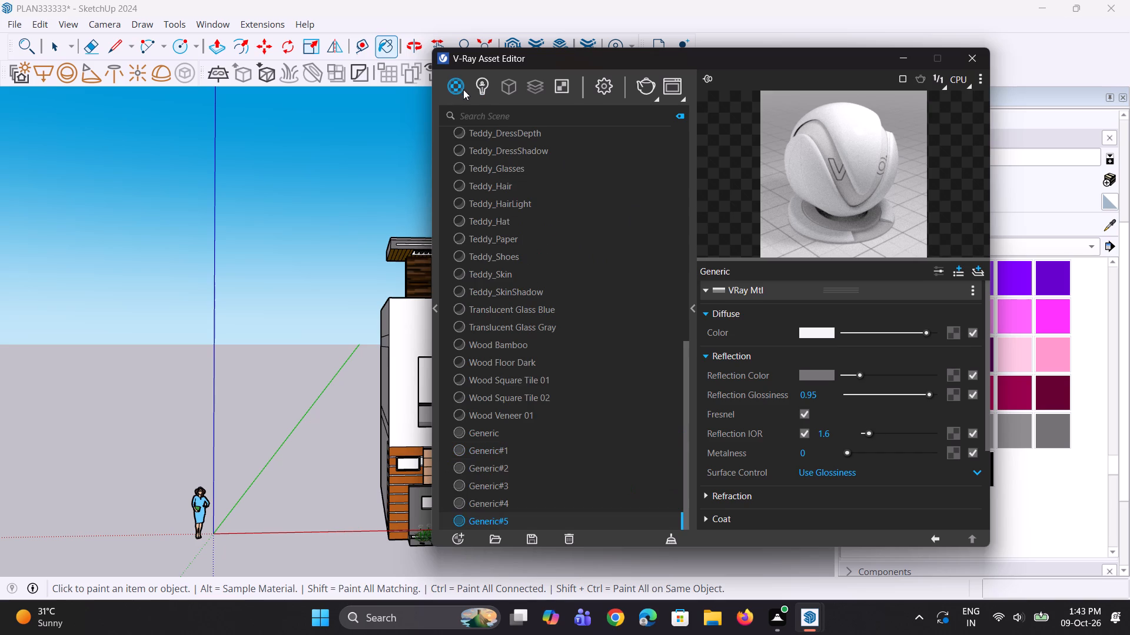
pyautogui.click(806, 337)
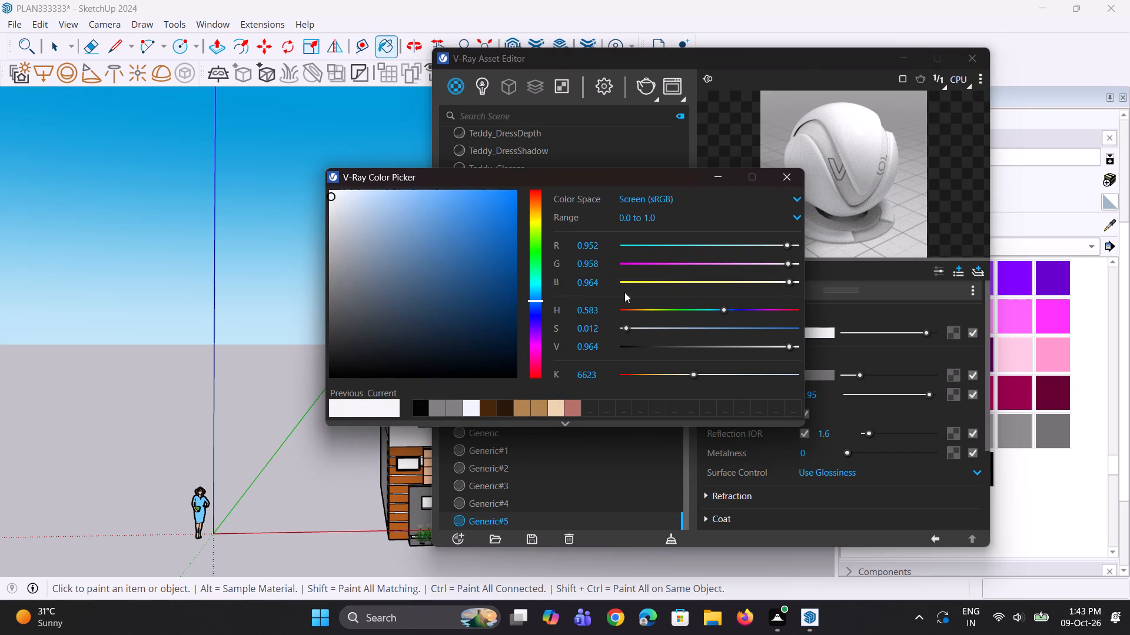
pyautogui.moveTo(539, 298); pyautogui.dragTo(548, 220)
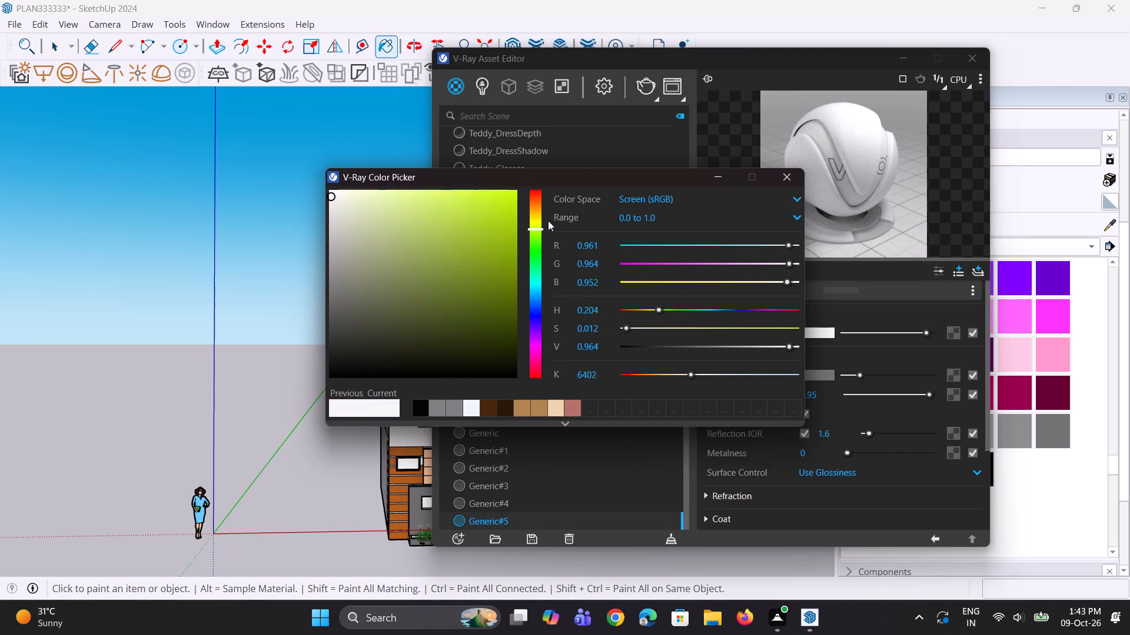
pyautogui.moveTo(548, 220); pyautogui.dragTo(549, 197)
pyautogui.moveTo(364, 206); pyautogui.dragTo(365, 207)
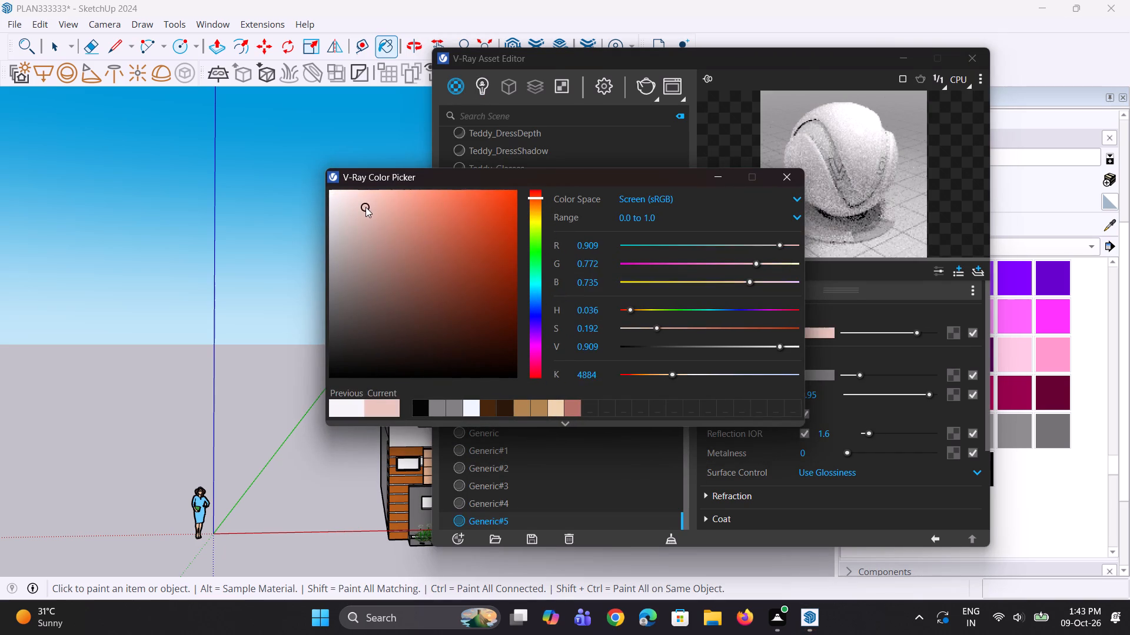
pyautogui.moveTo(365, 207); pyautogui.dragTo(347, 218)
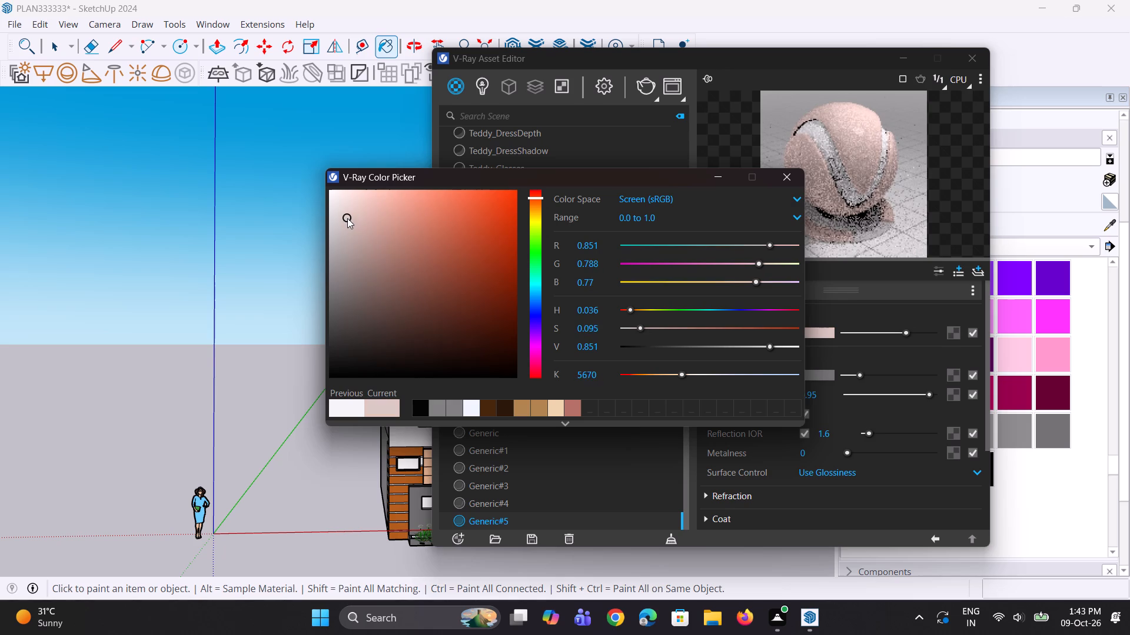
pyautogui.moveTo(347, 218); pyautogui.dragTo(340, 204)
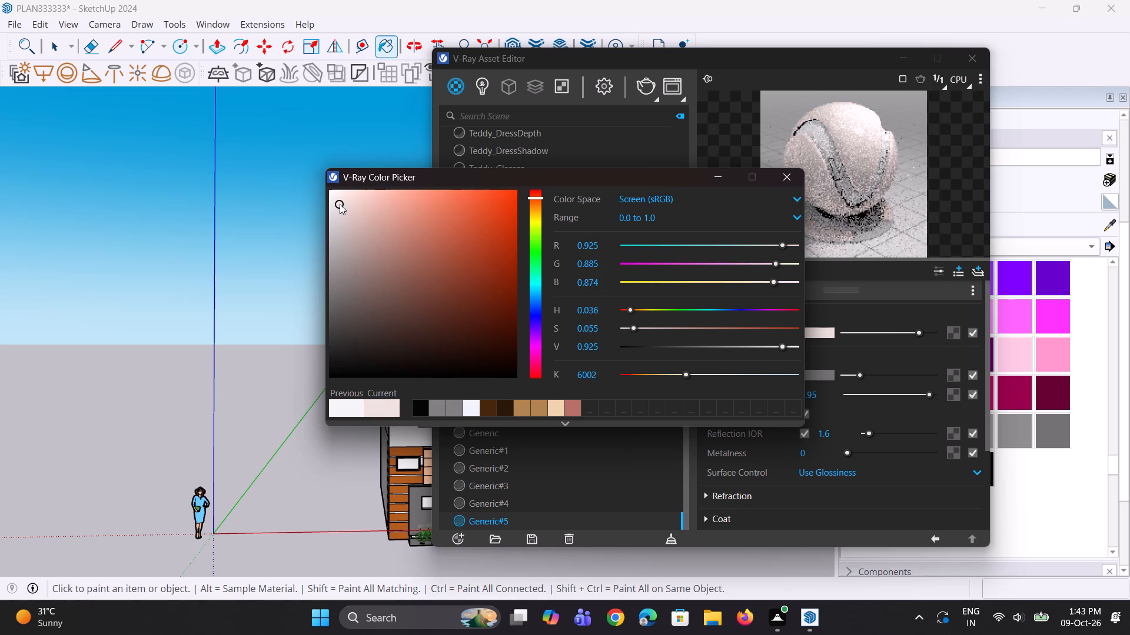
pyautogui.moveTo(340, 204); pyautogui.dragTo(340, 209)
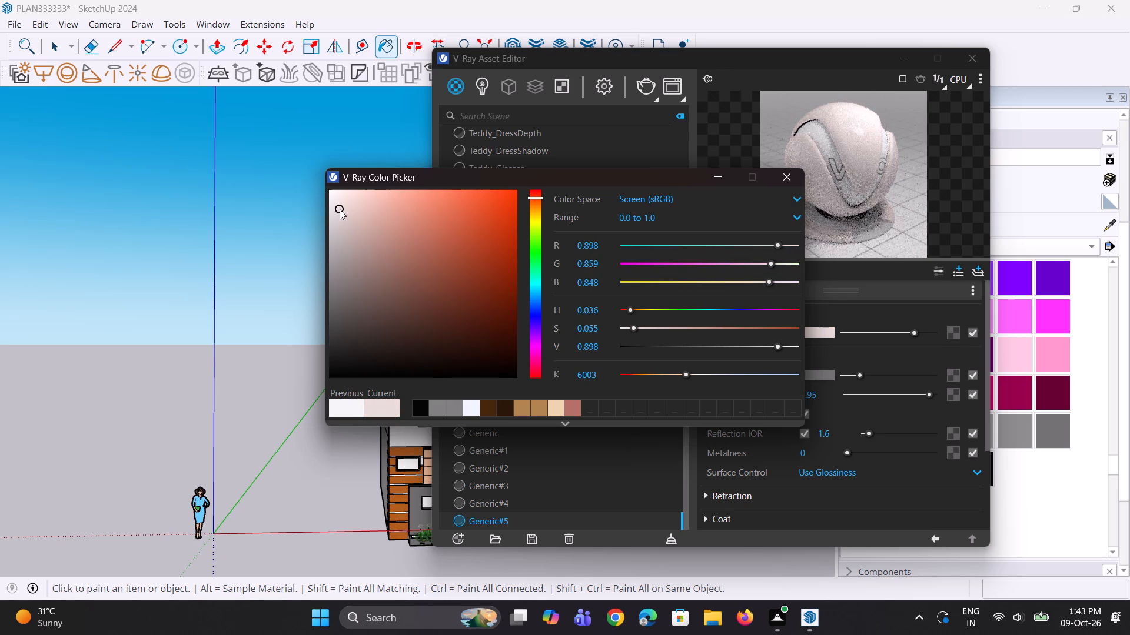
pyautogui.moveTo(340, 209); pyautogui.dragTo(341, 212)
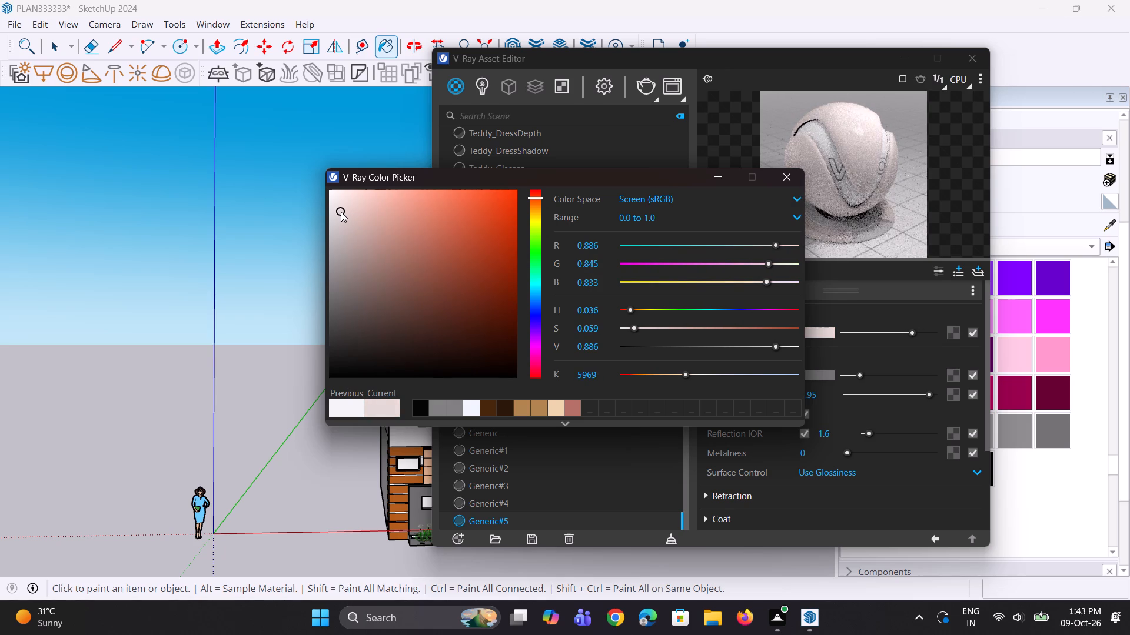
pyautogui.moveTo(341, 212); pyautogui.dragTo(340, 219)
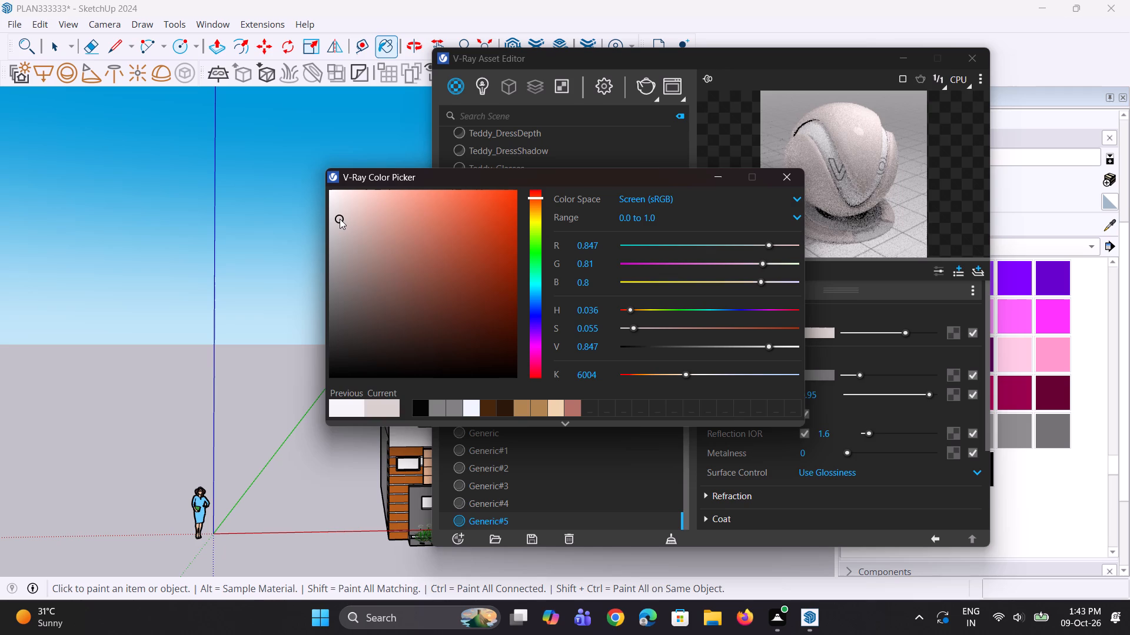
pyautogui.moveTo(340, 219); pyautogui.dragTo(340, 219)
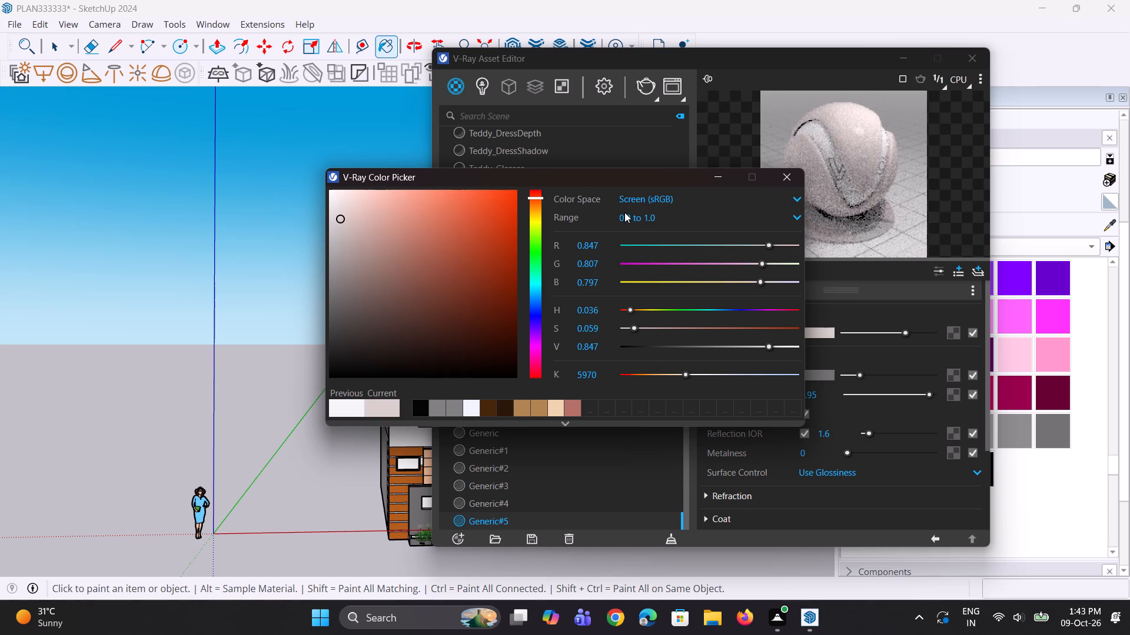
pyautogui.click(717, 170)
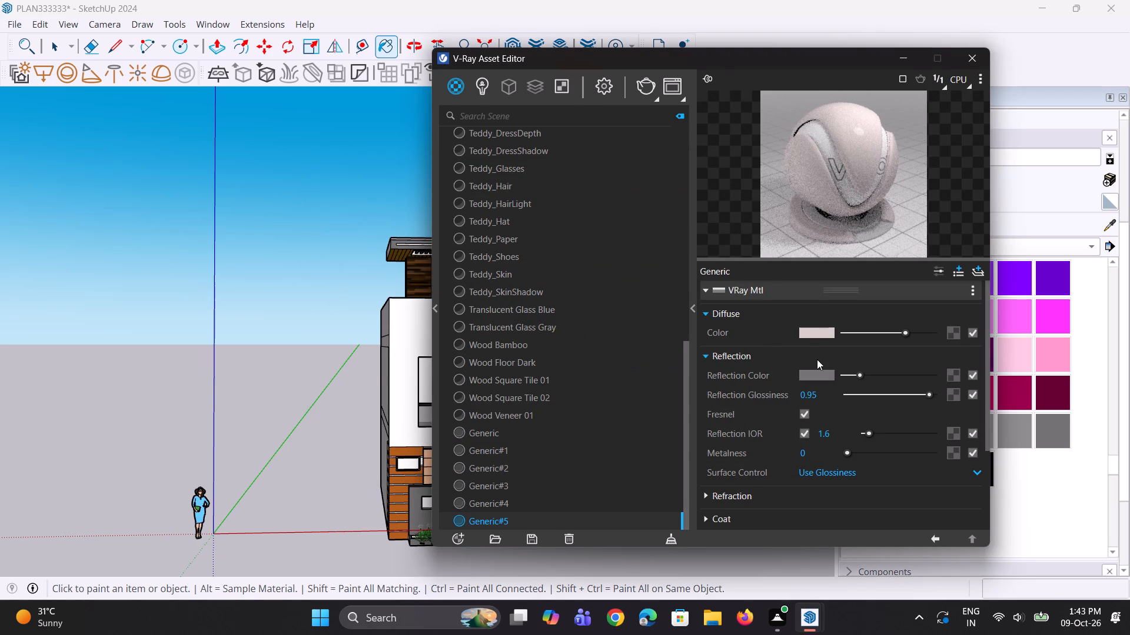
pyautogui.click(757, 359)
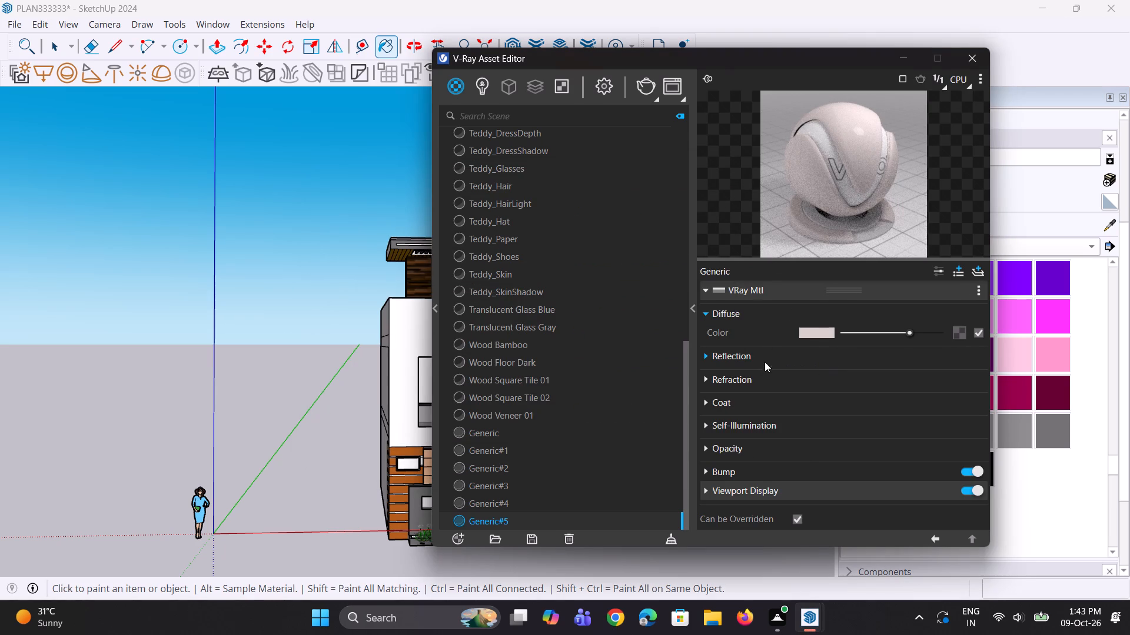
# Paint the upper storey's front wall and the balcony's back wall around the window with the Generic#5 material.
pyautogui.click(765, 362)
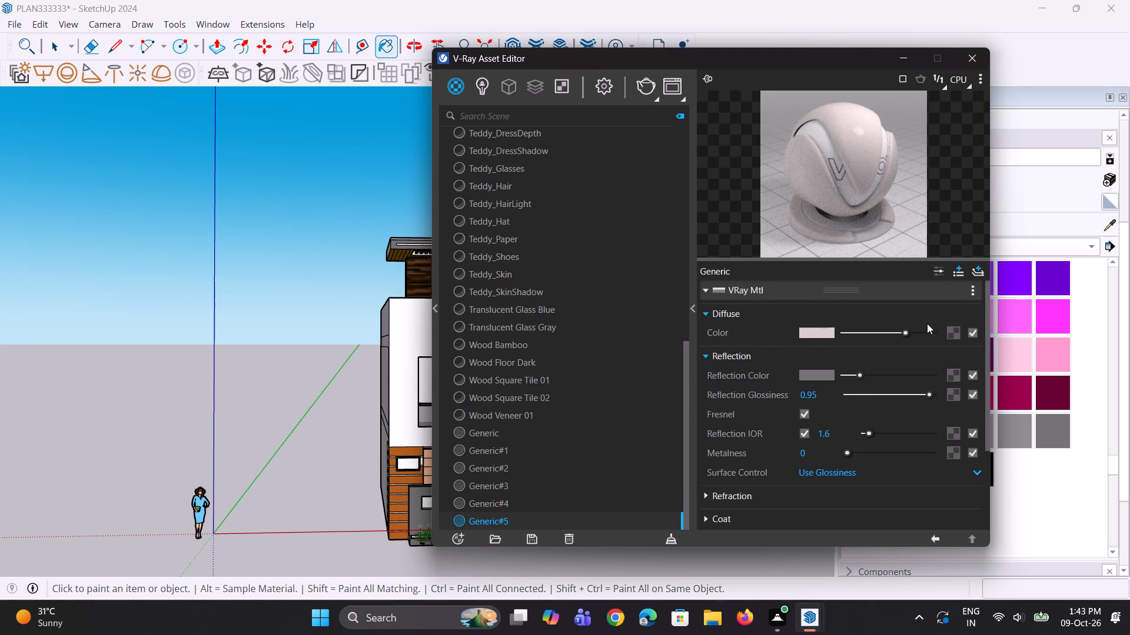
pyautogui.doubleClick(855, 203)
pyautogui.click(906, 53)
pyautogui.click(873, 203)
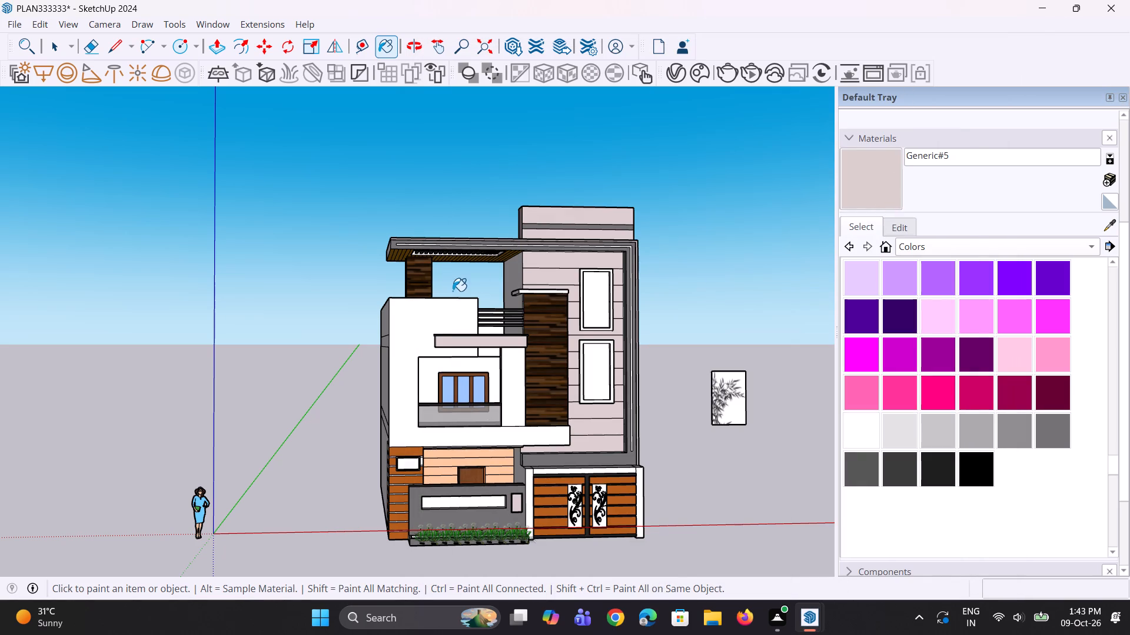
pyautogui.scroll(2, 445, 298)
pyautogui.click(443, 319)
pyautogui.scroll(-3, 453, 345)
pyautogui.scroll(6, 413, 407)
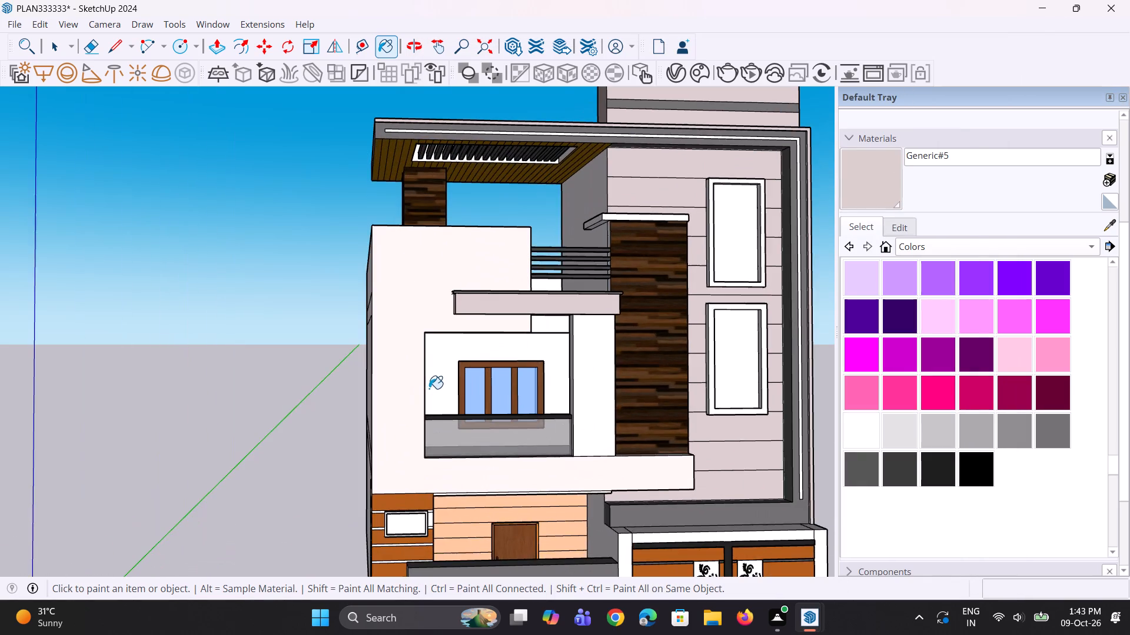
pyautogui.moveTo(427, 387); pyautogui.dragTo(448, 383, button='middle')
pyautogui.scroll(4, 448, 383)
pyautogui.click(445, 370)
# Paint the balcony opening's underside faces and the small recessed wall above it, with its underside, in Generic#5.
pyautogui.moveTo(447, 379); pyautogui.dragTo(422, 346, button='middle')
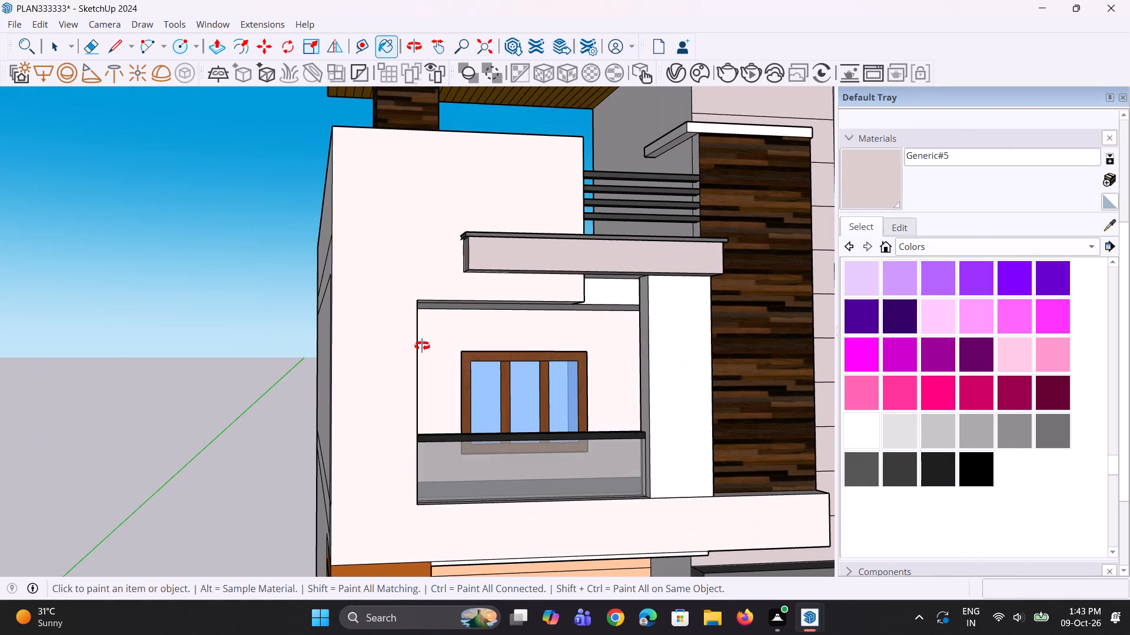
pyautogui.moveTo(422, 346); pyautogui.dragTo(397, 260, button='middle')
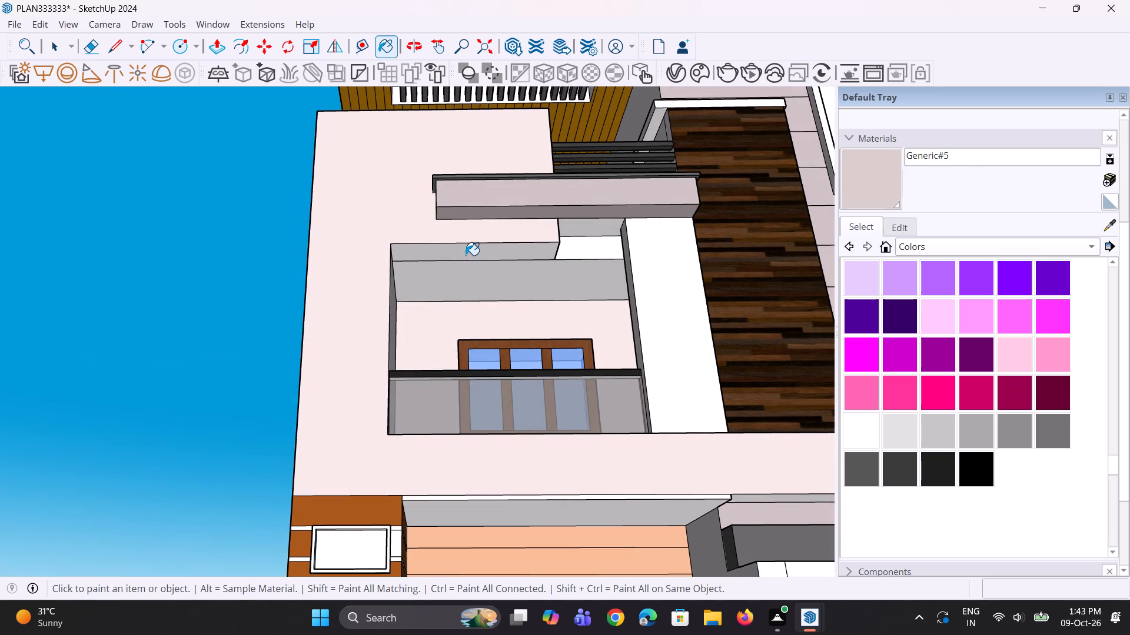
pyautogui.click(466, 255)
pyautogui.click(471, 273)
pyautogui.moveTo(541, 303); pyautogui.dragTo(519, 308, button='middle')
pyautogui.scroll(2, 554, 274)
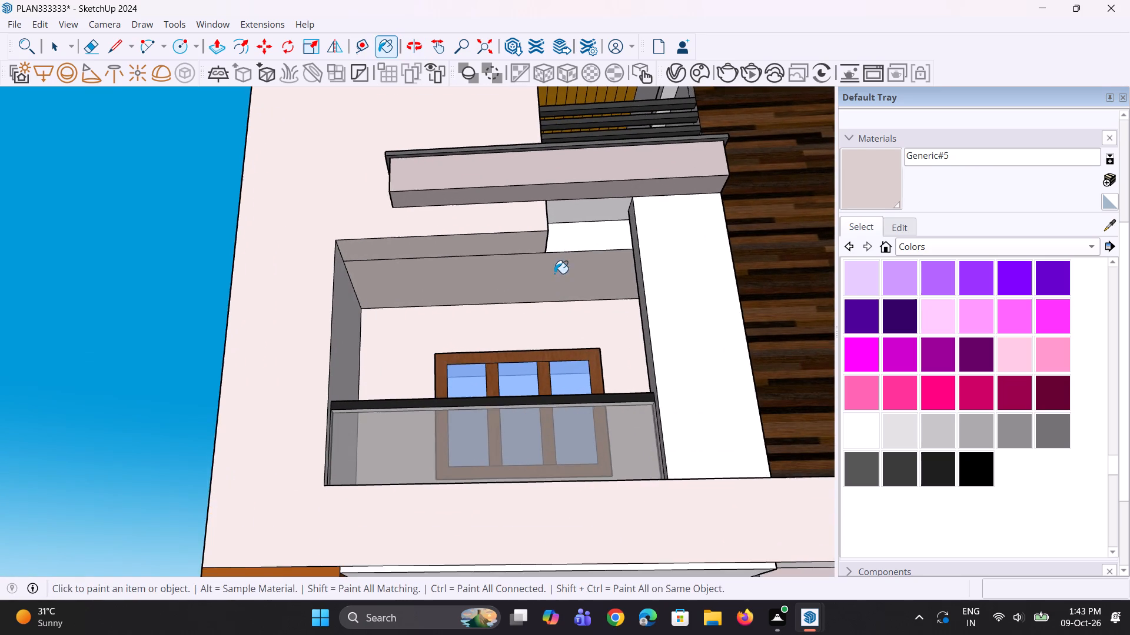
pyautogui.moveTo(553, 272); pyautogui.dragTo(539, 315, button='middle')
pyautogui.click(564, 246)
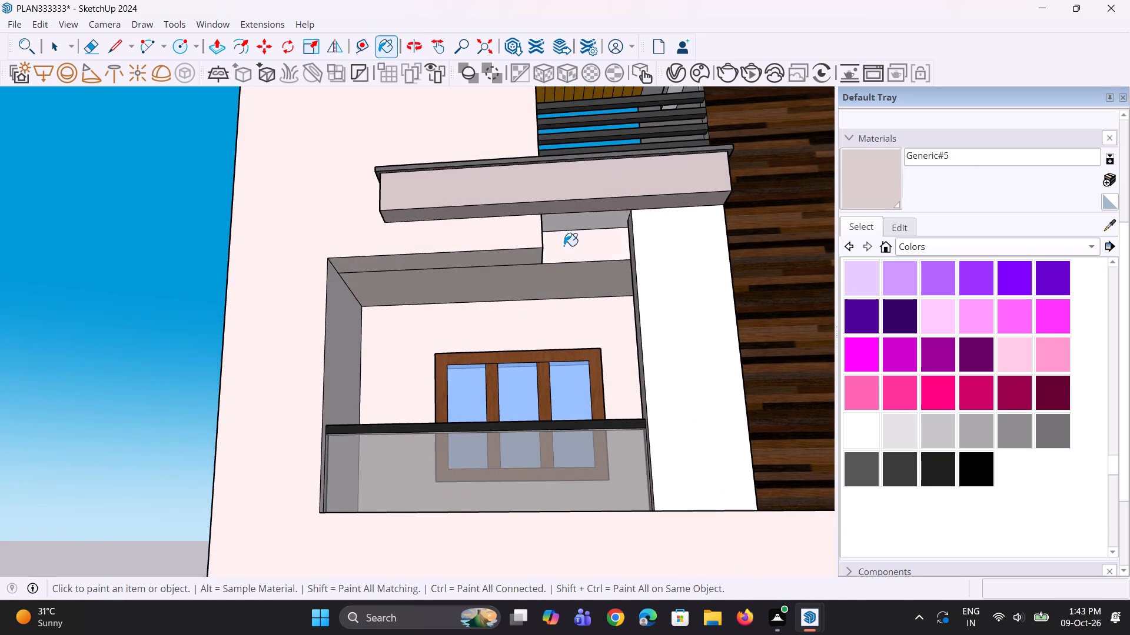
pyautogui.click(574, 221)
# Paint the top of the projecting ledge below the wood panel and the front of the balcony pillar with Generic#5.
pyautogui.moveTo(599, 292); pyautogui.dragTo(614, 317, button='middle')
pyautogui.scroll(-5, 624, 292)
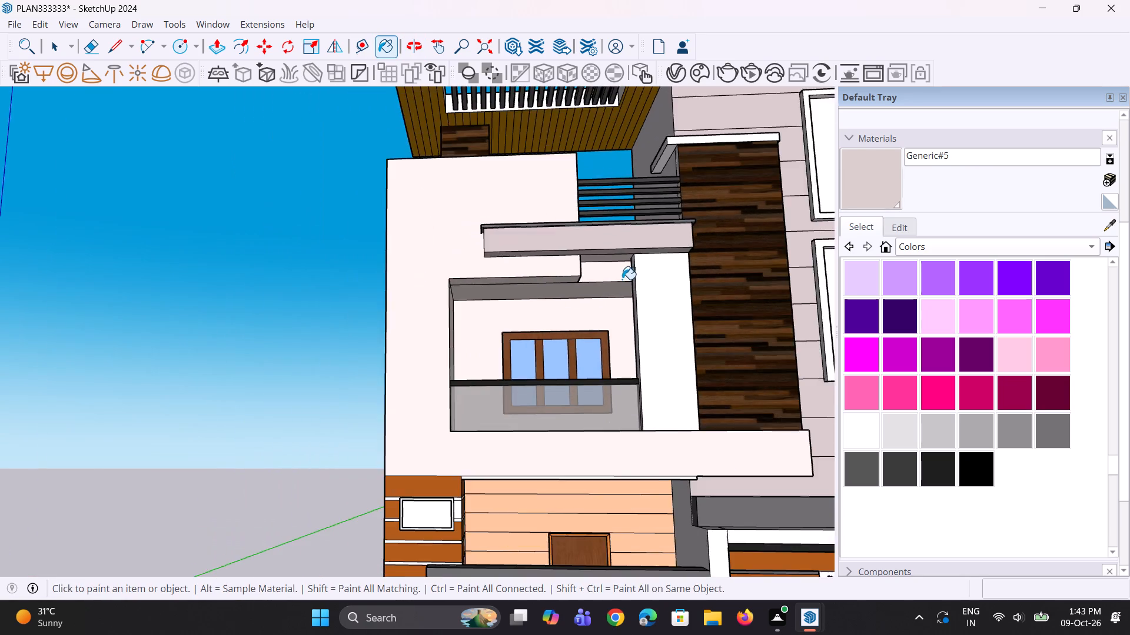
pyautogui.scroll(-3, 622, 279)
pyautogui.moveTo(456, 270); pyautogui.dragTo(545, 303, button='middle')
pyautogui.scroll(-5, 543, 293)
pyautogui.moveTo(521, 324); pyautogui.dragTo(515, 363, button='middle')
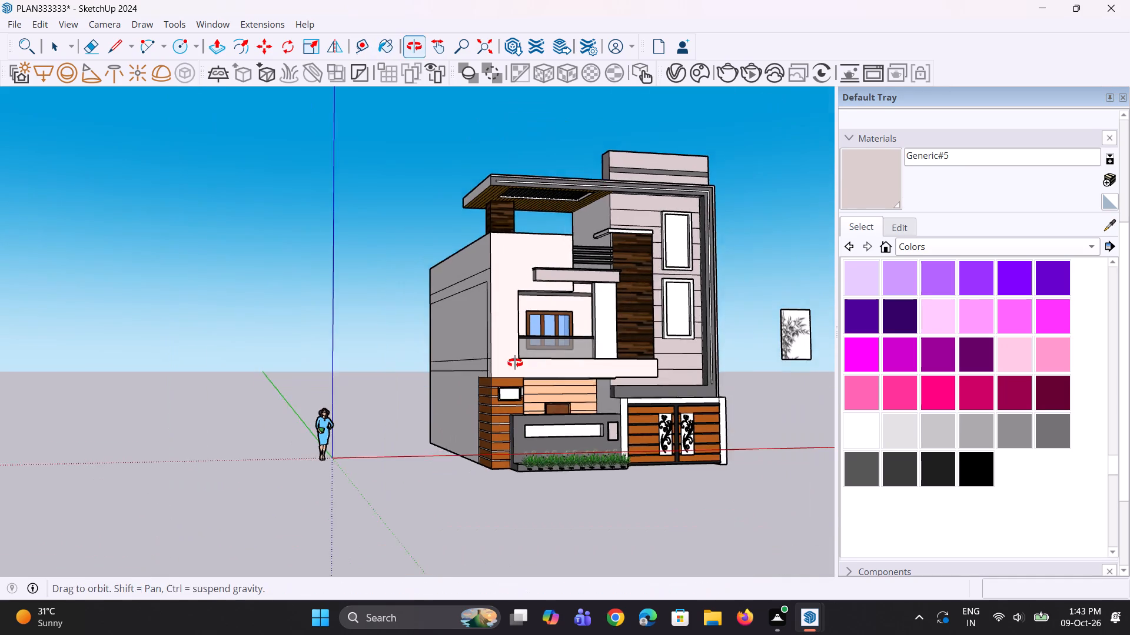
pyautogui.moveTo(515, 363); pyautogui.dragTo(490, 400, button='middle')
pyautogui.scroll(2, 594, 312)
pyautogui.scroll(-4, 555, 303)
pyautogui.moveTo(621, 355); pyautogui.dragTo(587, 349, button='middle')
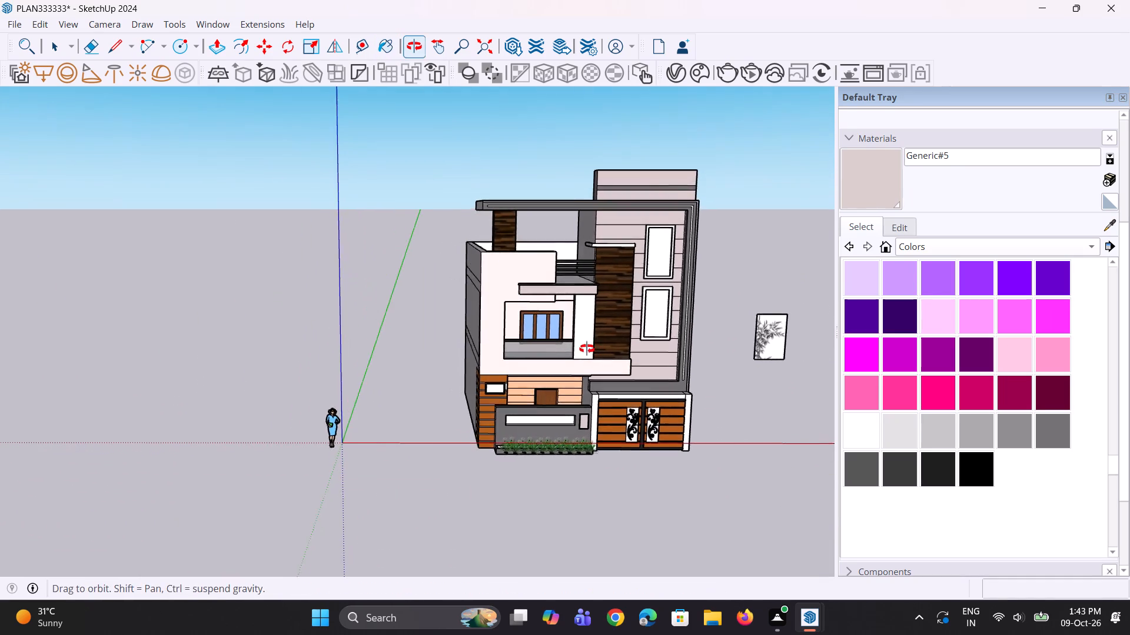
pyautogui.moveTo(587, 349); pyautogui.dragTo(586, 349, button='middle')
pyautogui.scroll(3, 589, 351)
pyautogui.doubleClick(593, 369)
pyautogui.moveTo(573, 387); pyautogui.dragTo(559, 423, button='middle')
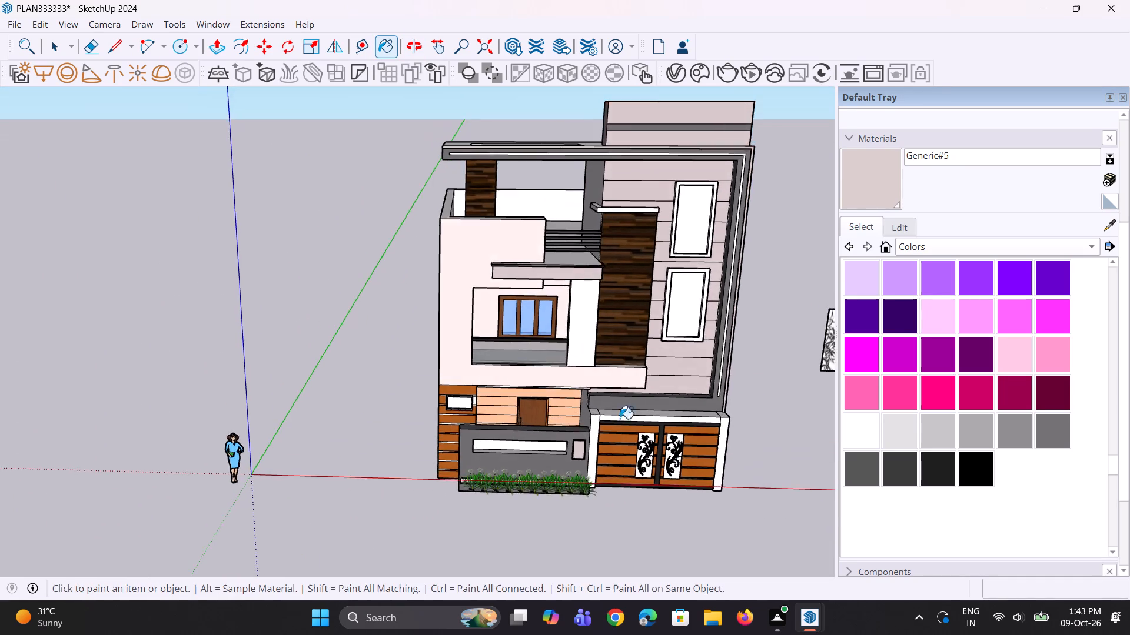
pyautogui.scroll(7, 653, 389)
pyautogui.moveTo(570, 365); pyautogui.dragTo(570, 410, button='middle')
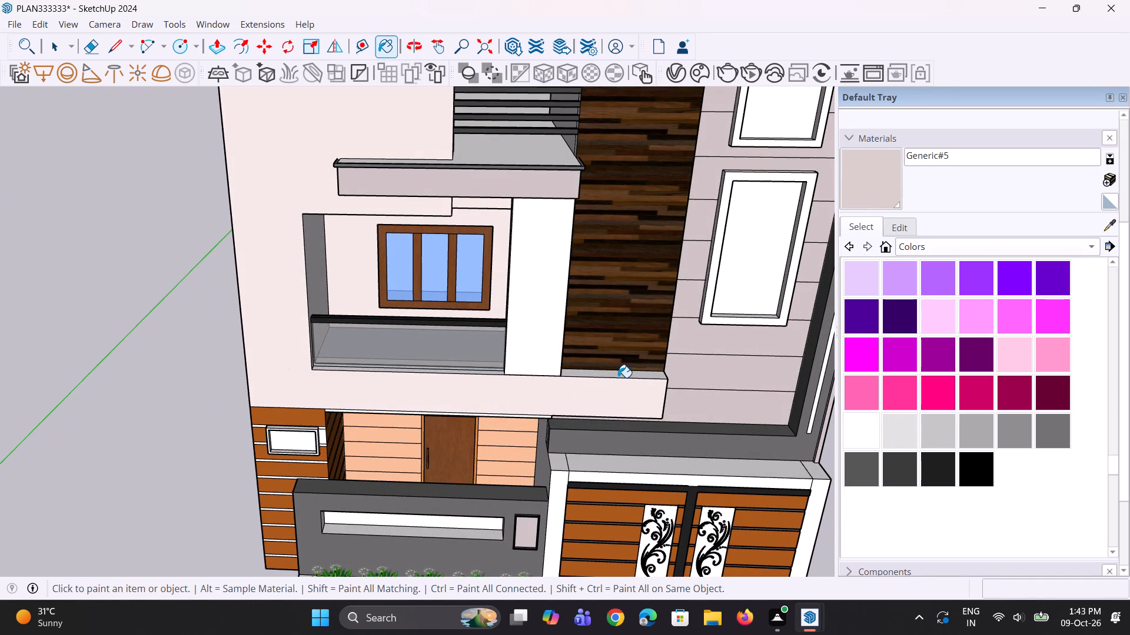
pyautogui.click(624, 376)
pyautogui.click(533, 327)
# Paint the balcony pillar's side faces and the balcony opening's inner side walls with Generic#5.
pyautogui.moveTo(497, 344); pyautogui.dragTo(677, 353, button='middle')
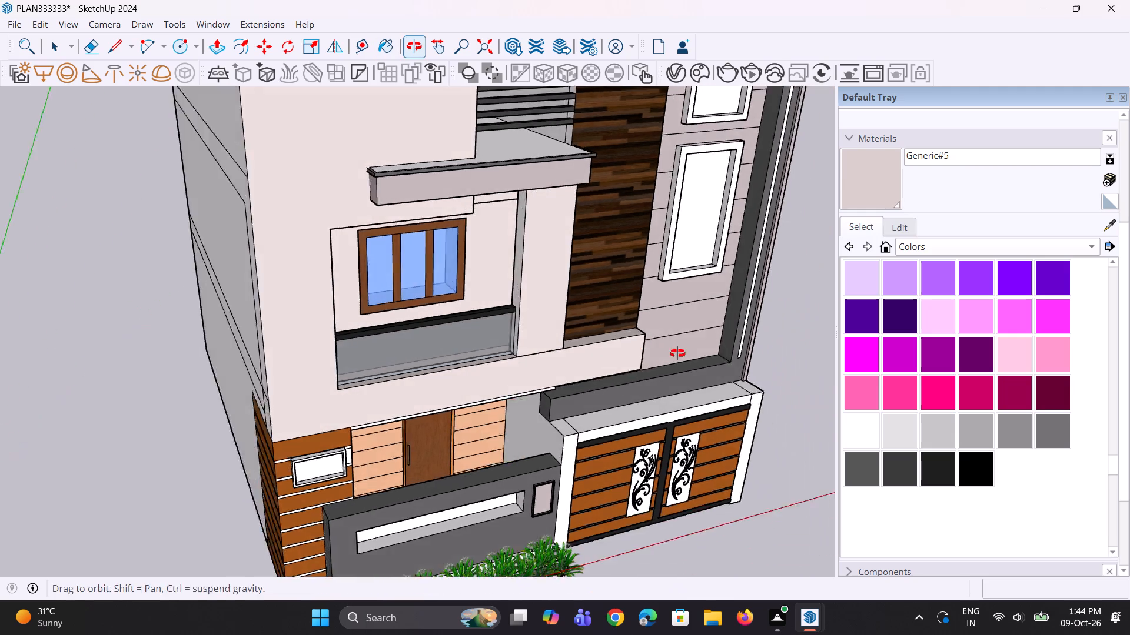
pyautogui.moveTo(677, 353); pyautogui.dragTo(680, 353, button='middle')
pyautogui.scroll(2, 563, 293)
pyautogui.click(507, 252)
pyautogui.click(492, 223)
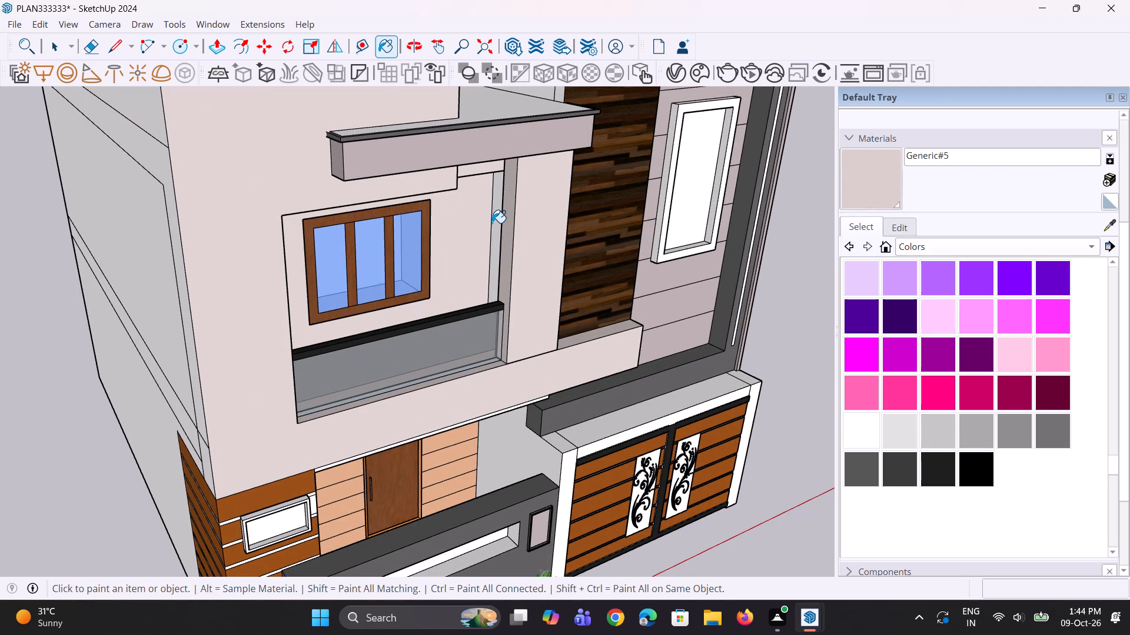
pyautogui.click(500, 222)
pyautogui.scroll(-4, 500, 222)
pyautogui.moveTo(500, 223); pyautogui.dragTo(65, 186, button='middle')
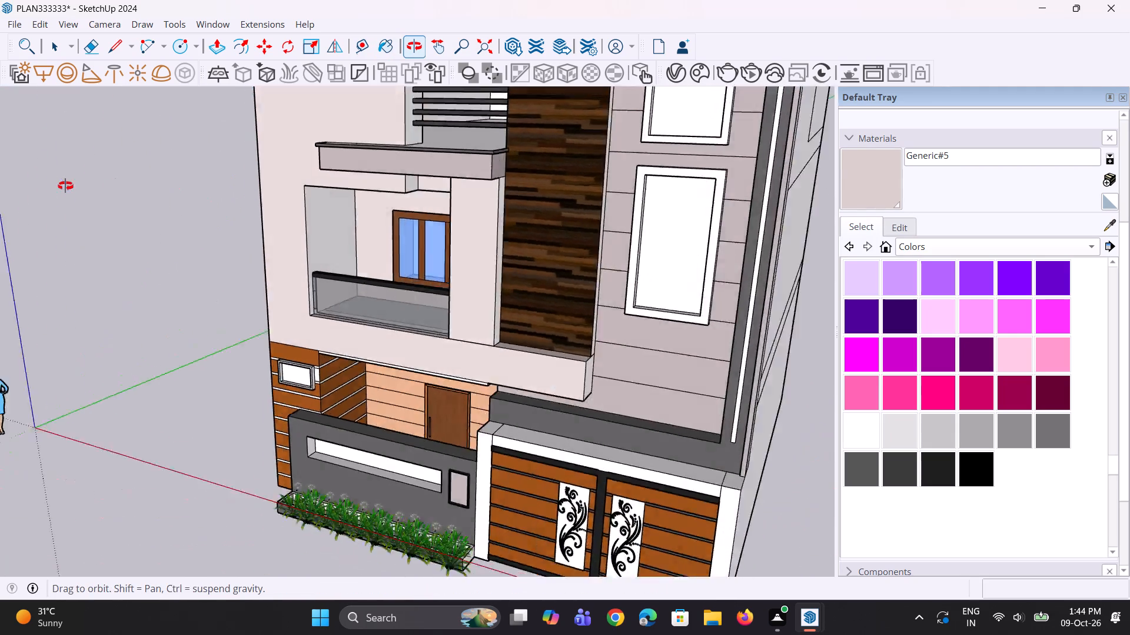
pyautogui.moveTo(65, 186); pyautogui.dragTo(55, 186, button='middle')
pyautogui.scroll(2, 354, 269)
pyautogui.click(476, 260)
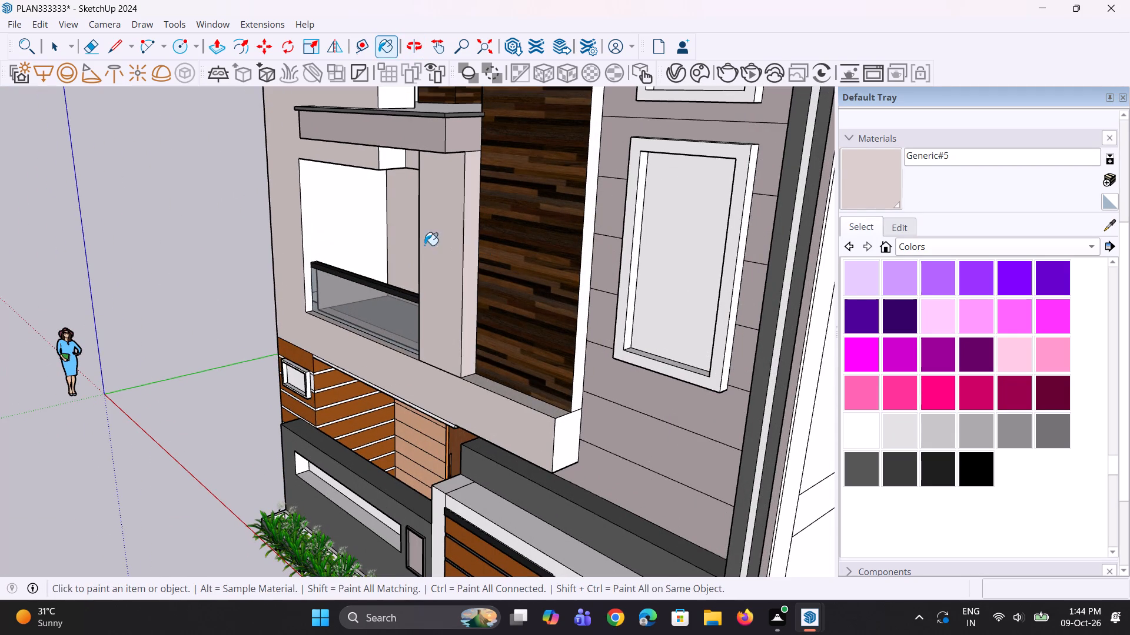
pyautogui.click(368, 235)
# Paint the side end faces of the wall above the balcony opening, below and above the projecting canopy, with Generic#5.
pyautogui.scroll(-5, 370, 243)
pyautogui.moveTo(378, 246); pyautogui.dragTo(404, 208, button='middle')
pyautogui.scroll(2, 395, 191)
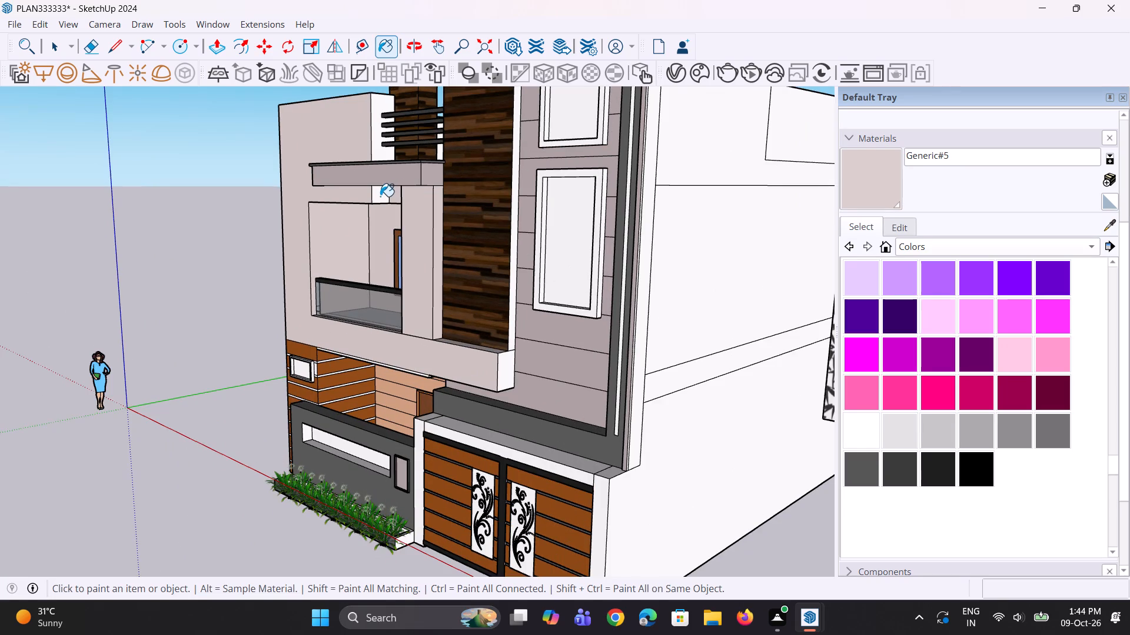
pyautogui.click(380, 196)
pyautogui.click(387, 152)
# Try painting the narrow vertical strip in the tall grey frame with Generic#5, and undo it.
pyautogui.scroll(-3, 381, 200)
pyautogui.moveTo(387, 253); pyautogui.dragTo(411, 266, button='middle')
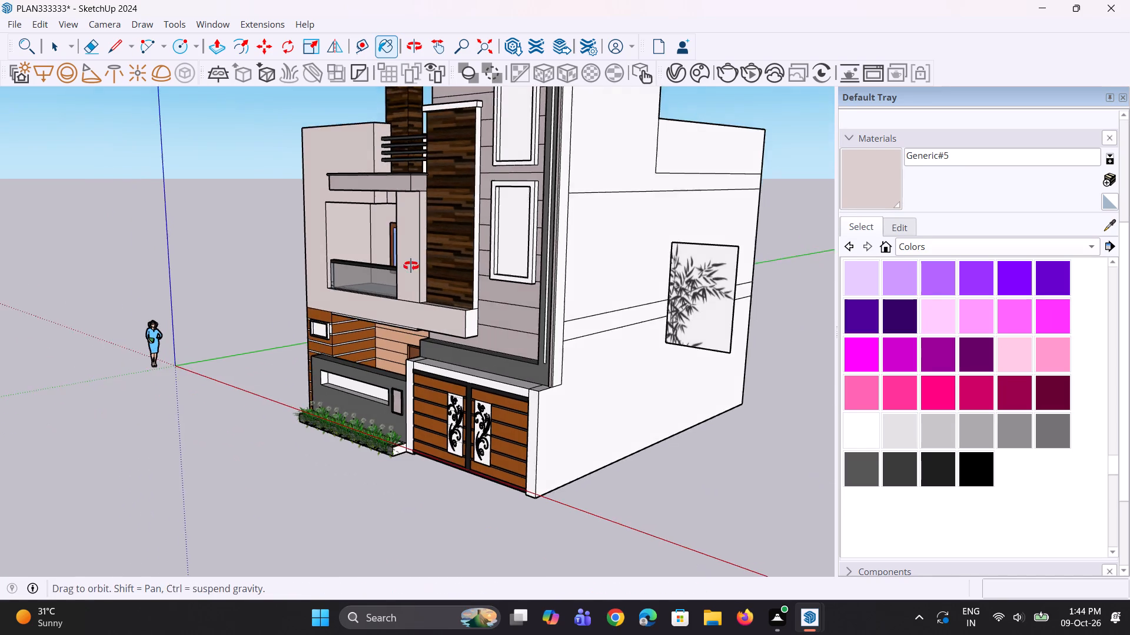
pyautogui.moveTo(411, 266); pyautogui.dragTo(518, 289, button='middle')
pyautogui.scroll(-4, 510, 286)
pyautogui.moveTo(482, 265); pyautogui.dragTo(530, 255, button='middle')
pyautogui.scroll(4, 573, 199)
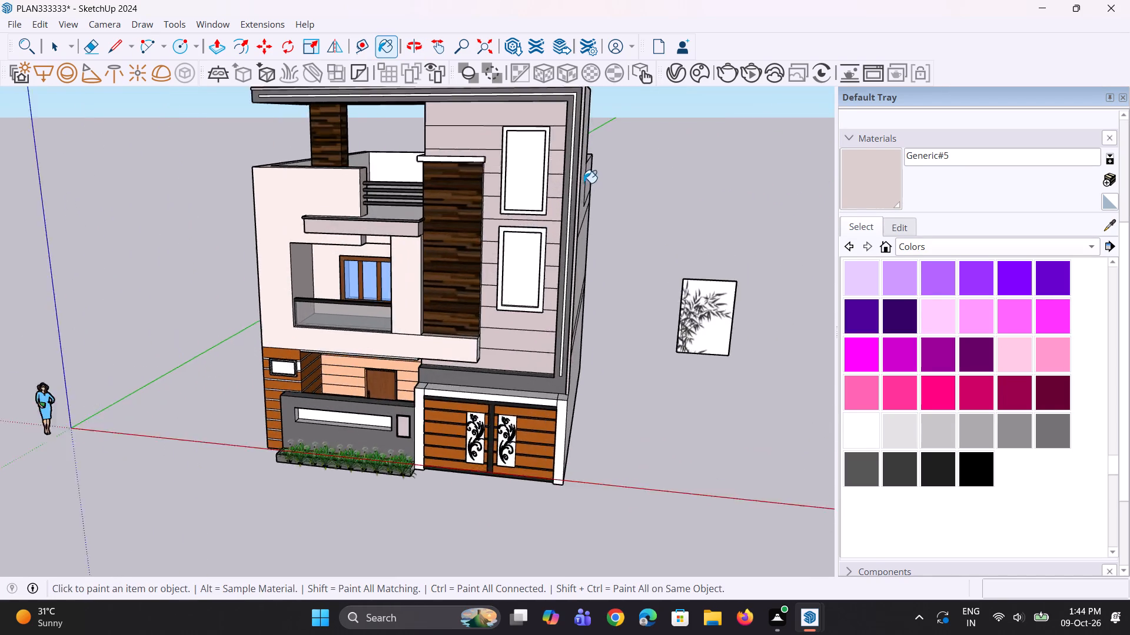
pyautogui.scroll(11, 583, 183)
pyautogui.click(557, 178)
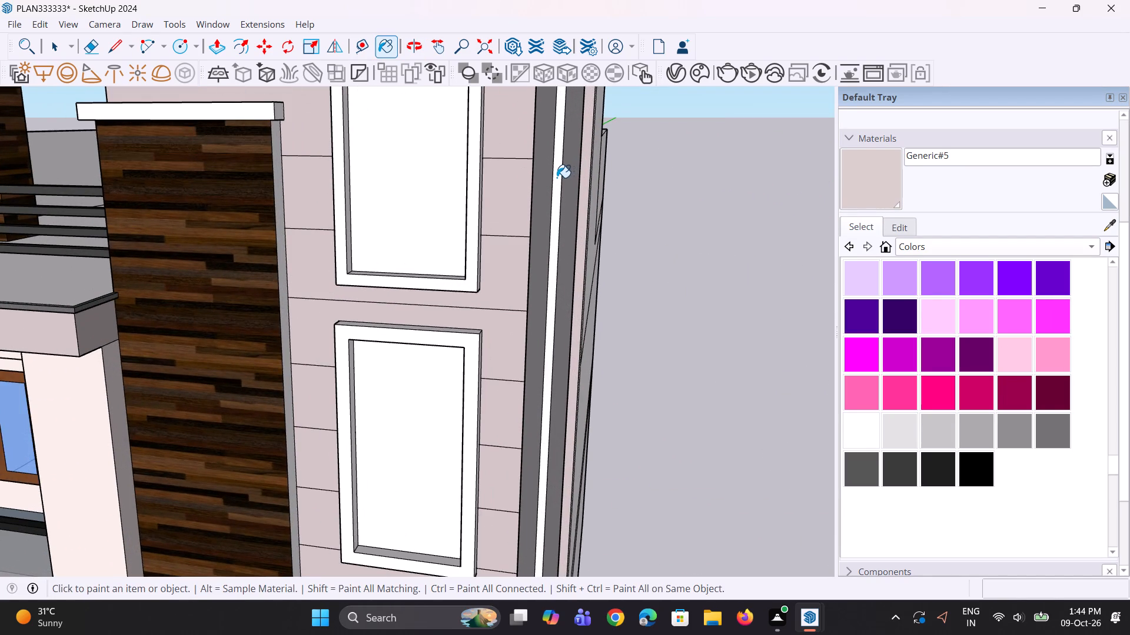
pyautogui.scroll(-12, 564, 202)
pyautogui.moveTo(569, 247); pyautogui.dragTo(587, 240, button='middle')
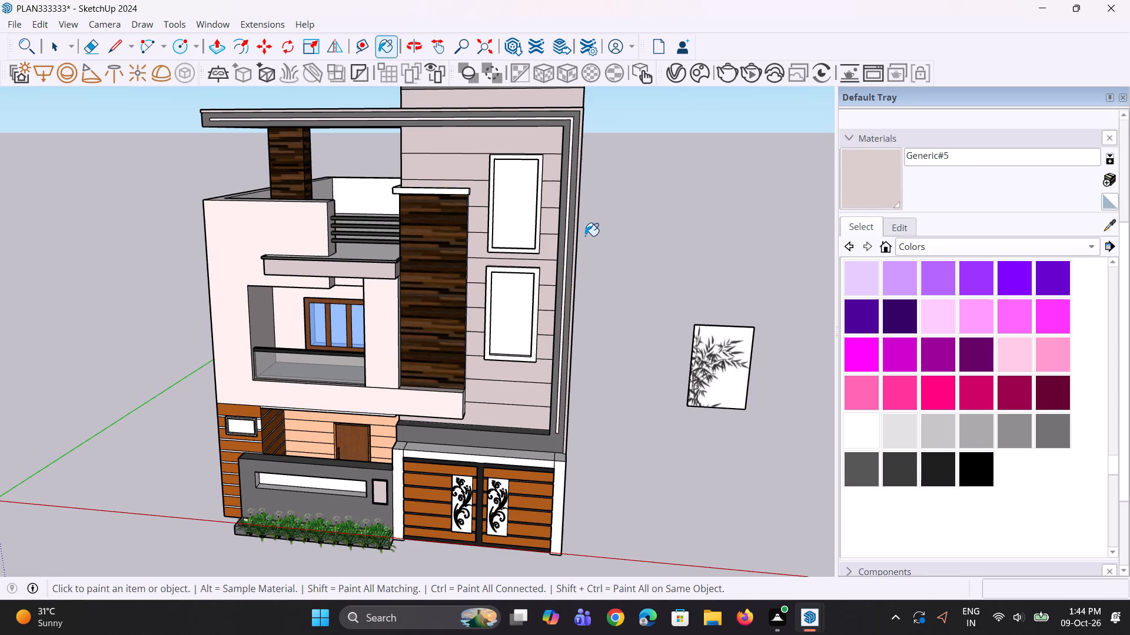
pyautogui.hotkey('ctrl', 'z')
# Leave the Paint tool and examine the front of the facade for surfaces still needing the new material.
pyautogui.moveTo(567, 372); pyautogui.dragTo(619, 355, button='middle')
pyautogui.press('space')
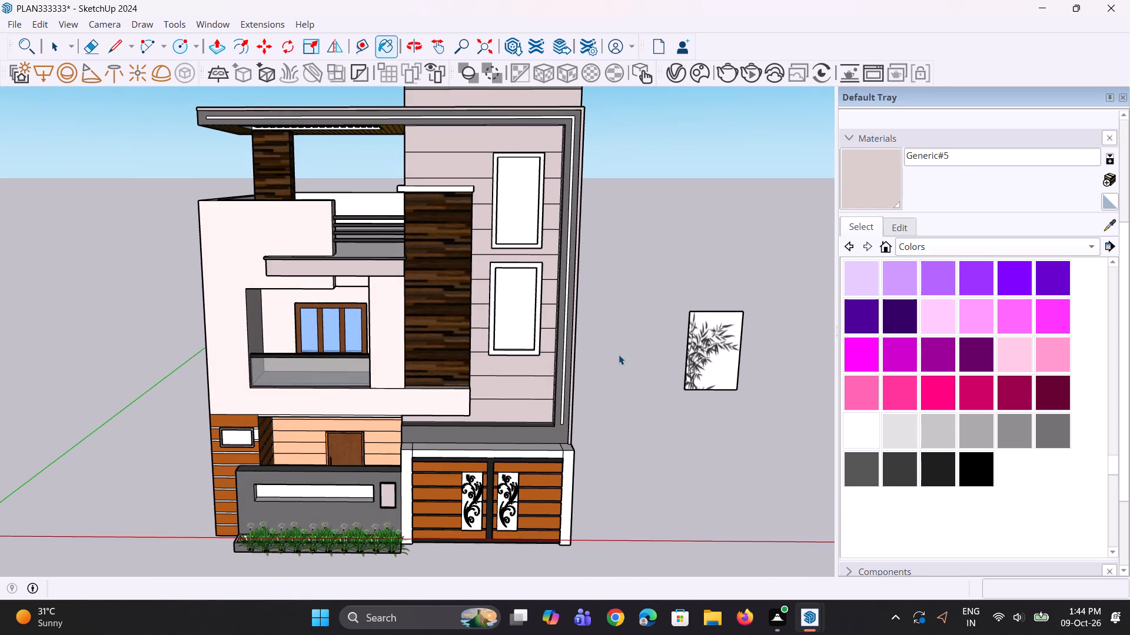
pyautogui.press('space')
pyautogui.scroll(-8, 623, 355)
pyautogui.moveTo(565, 390); pyautogui.dragTo(559, 335, button='middle')
pyautogui.scroll(3, 559, 335)
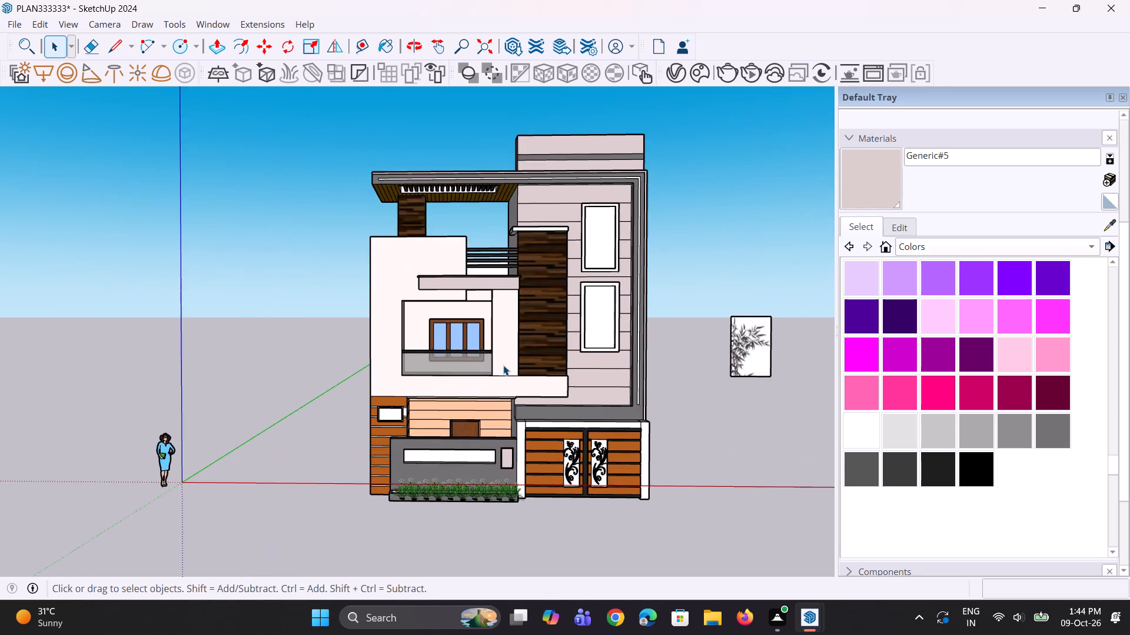
pyautogui.scroll(2, 503, 365)
pyautogui.moveTo(500, 368); pyautogui.dragTo(504, 346, button='middle')
pyautogui.scroll(-4, 464, 367)
pyautogui.moveTo(448, 375); pyautogui.dragTo(454, 419, button='middle')
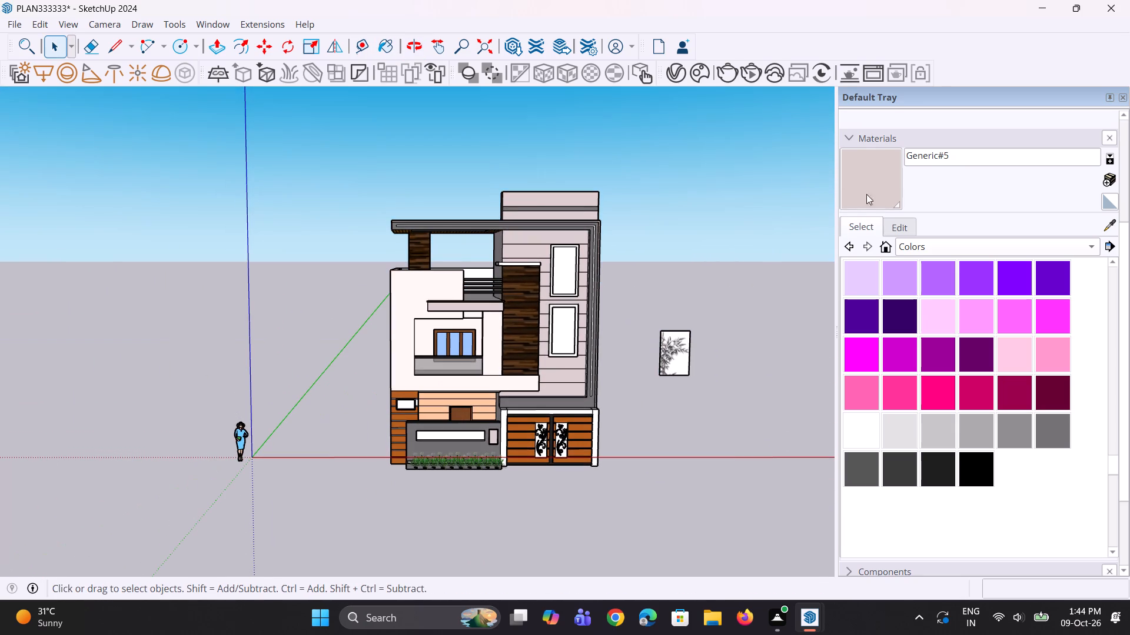
# Reapply Generic#5 to the balcony's back wall on both sides of the window.
pyautogui.click(880, 182)
pyautogui.scroll(6, 490, 349)
pyautogui.moveTo(478, 334); pyautogui.dragTo(460, 385, button='middle')
pyautogui.scroll(2, 456, 371)
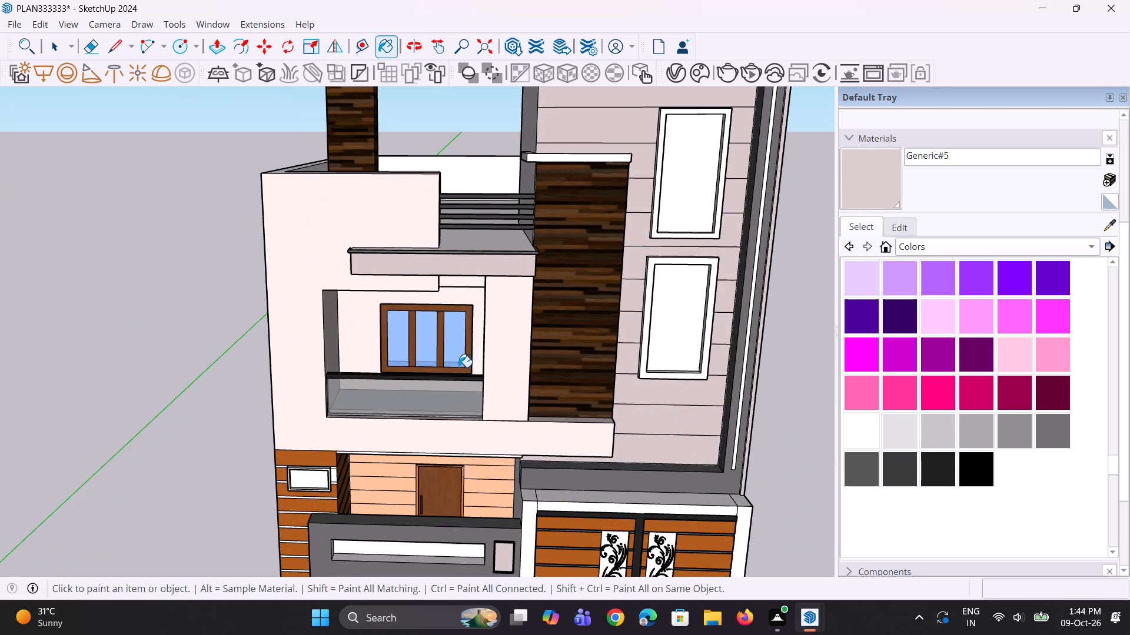
pyautogui.click(478, 358)
pyautogui.click(353, 342)
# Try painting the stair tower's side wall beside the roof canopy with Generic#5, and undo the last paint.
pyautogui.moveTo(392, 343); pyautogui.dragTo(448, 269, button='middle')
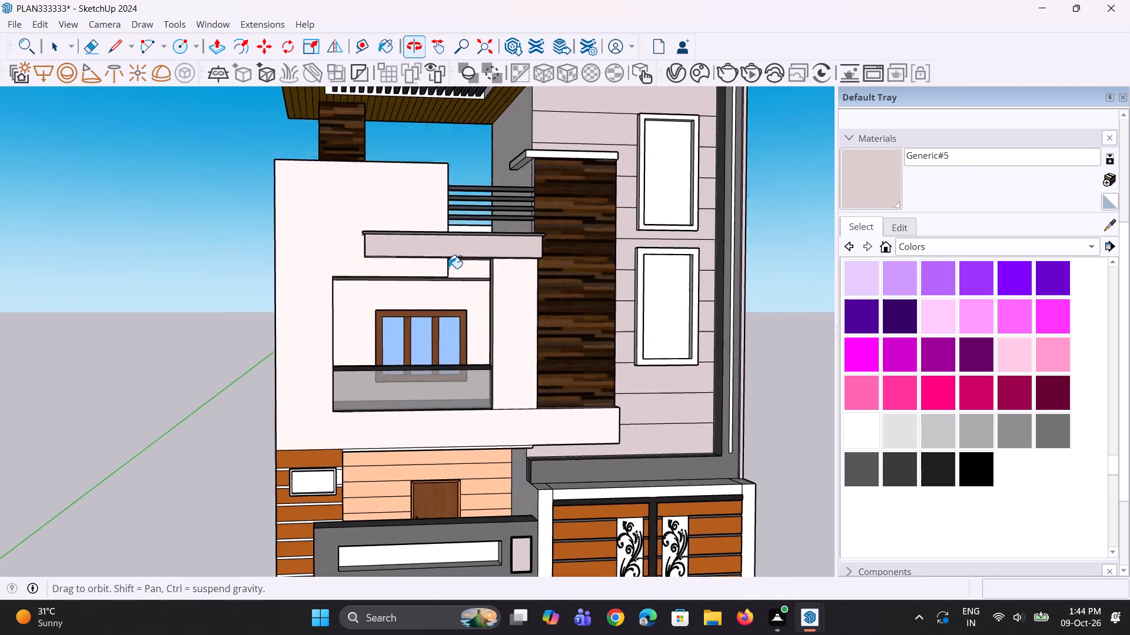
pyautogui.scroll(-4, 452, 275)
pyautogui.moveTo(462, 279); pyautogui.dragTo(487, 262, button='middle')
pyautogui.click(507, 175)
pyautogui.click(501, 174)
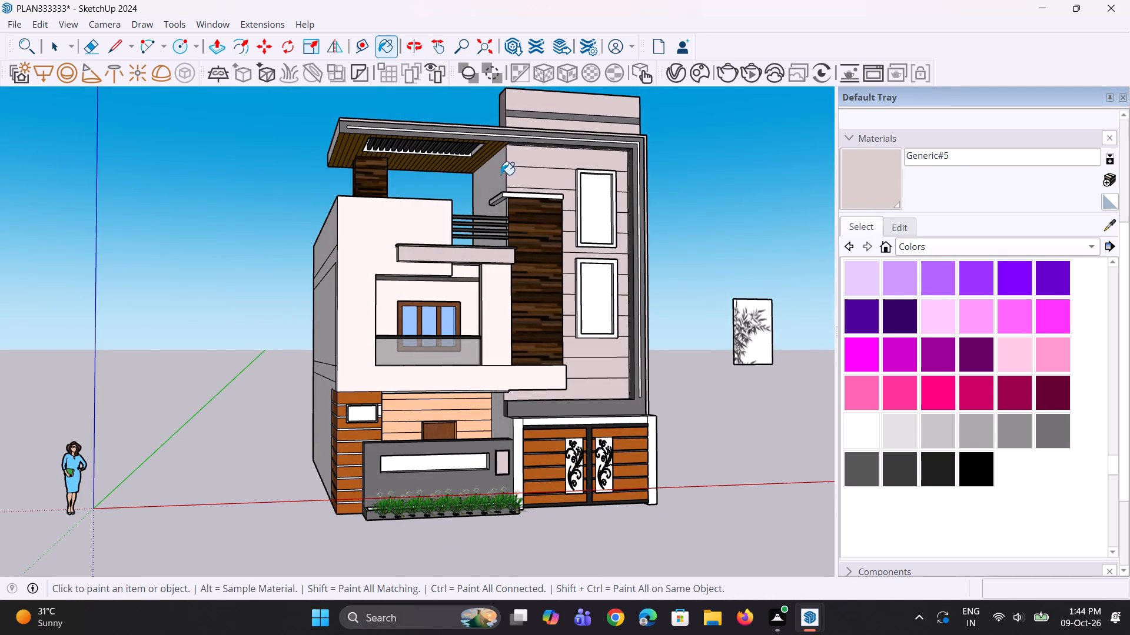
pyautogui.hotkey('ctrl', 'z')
# Paint the front and side faces of the small projecting slab above the tall wood panel with Generic#5.
pyautogui.moveTo(530, 279); pyautogui.dragTo(517, 297, button='middle')
pyautogui.scroll(-1, 530, 279)
pyautogui.scroll(2, 503, 225)
pyautogui.click(521, 198)
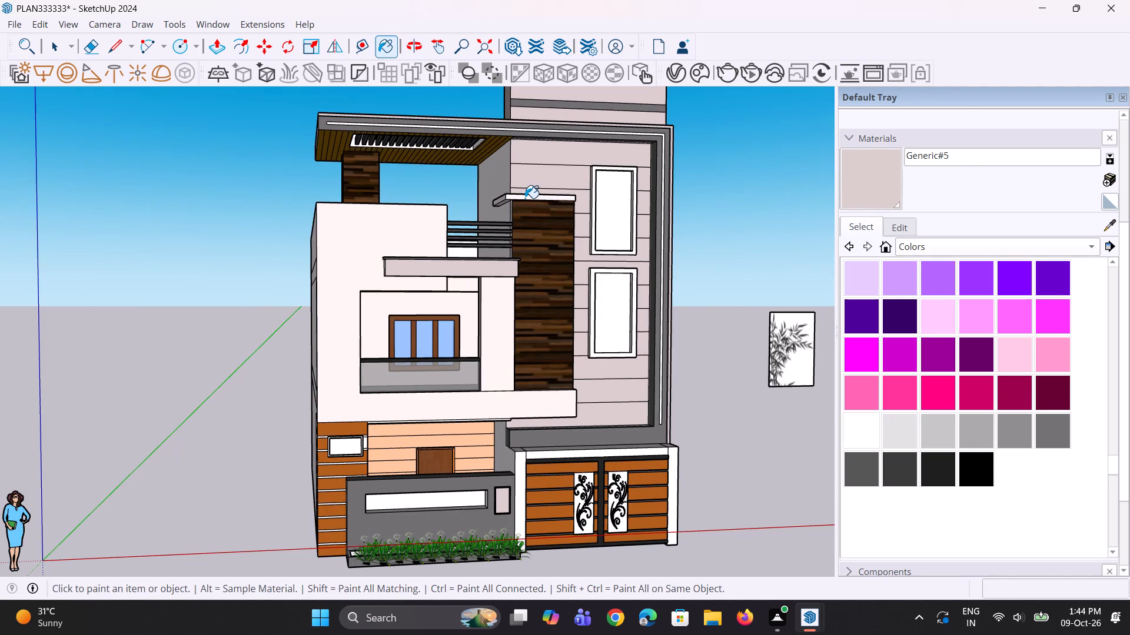
pyautogui.click(533, 196)
pyautogui.scroll(3, 506, 196)
pyautogui.moveTo(501, 209); pyautogui.dragTo(527, 272, button='middle')
pyautogui.scroll(2, 515, 239)
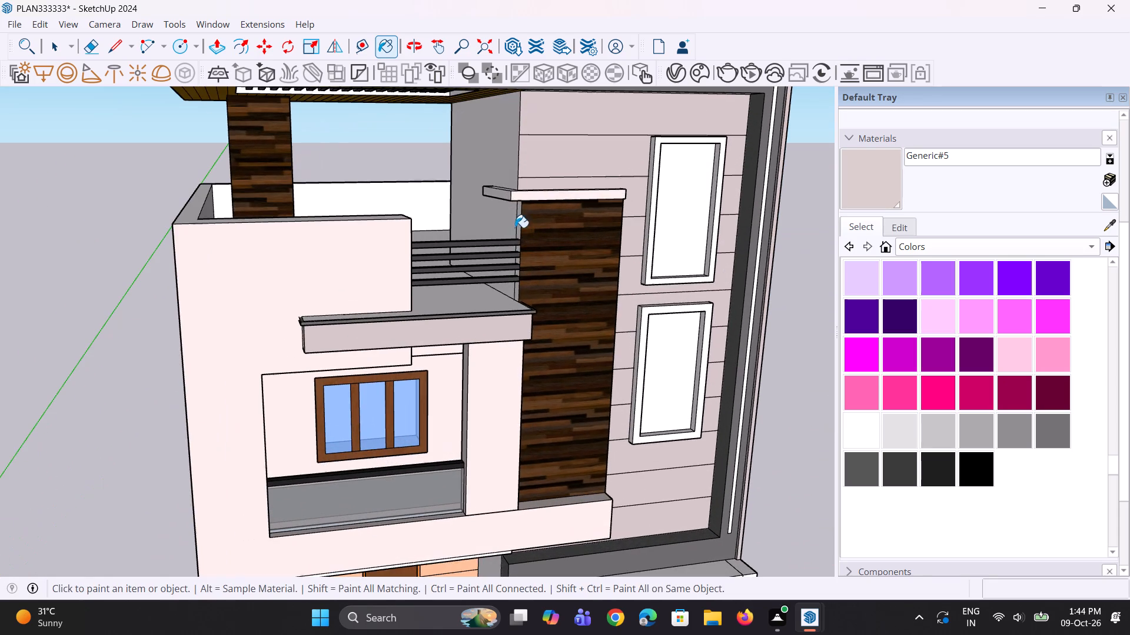
pyautogui.click(507, 195)
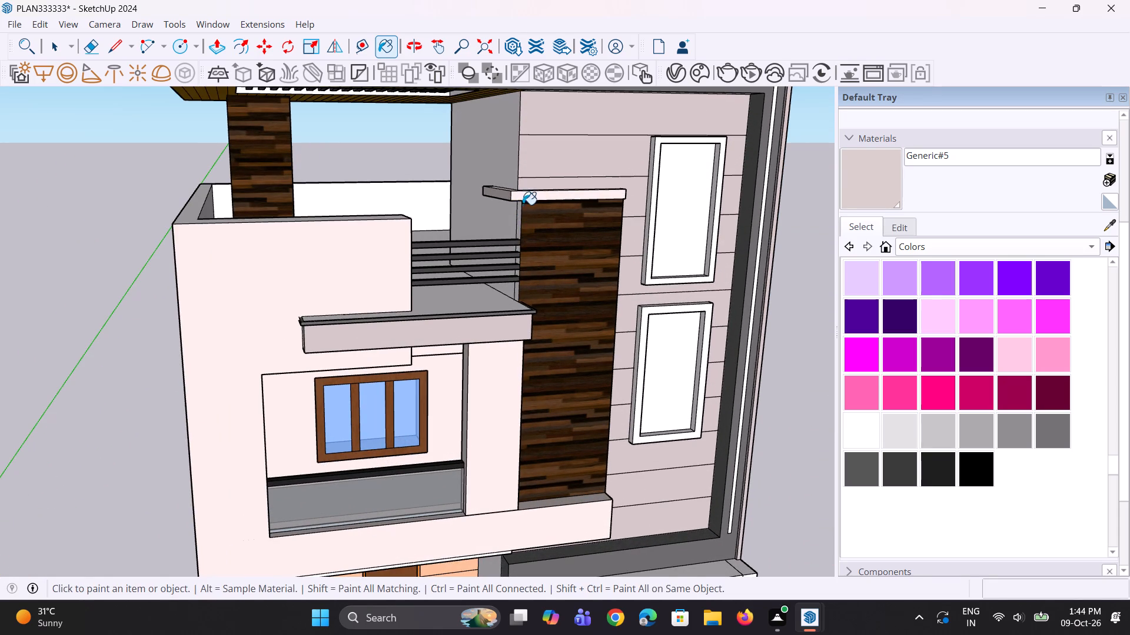
# Examine the small slab above the wood panel and the overall facade from above.
pyautogui.scroll(-3, 529, 176)
pyautogui.moveTo(532, 189); pyautogui.dragTo(533, 211, button='middle')
pyautogui.scroll(3, 520, 242)
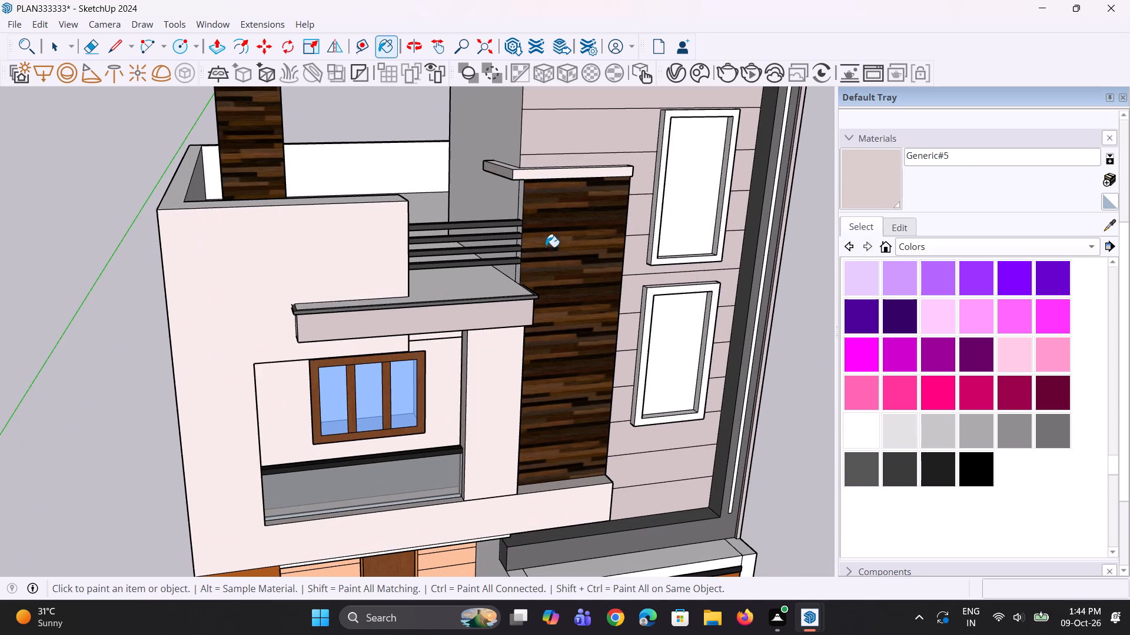
pyautogui.scroll(-3, 548, 282)
pyautogui.moveTo(559, 318); pyautogui.dragTo(536, 308, button='middle')
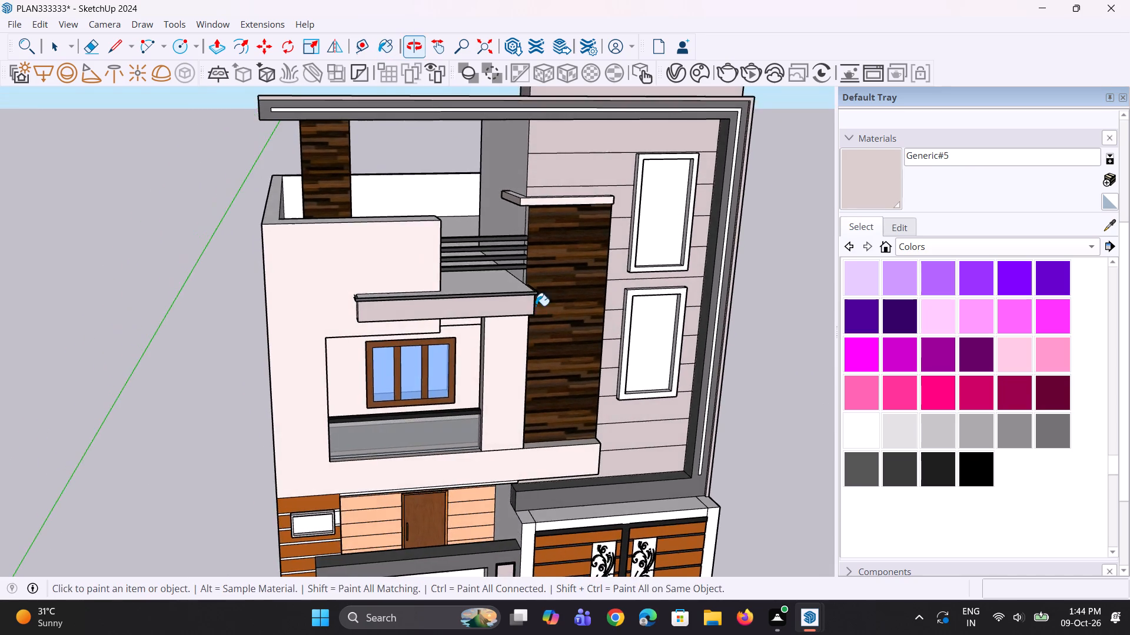
pyautogui.scroll(-3, 518, 302)
pyautogui.moveTo(524, 370); pyautogui.dragTo(515, 353, button='middle')
pyautogui.scroll(-3, 515, 353)
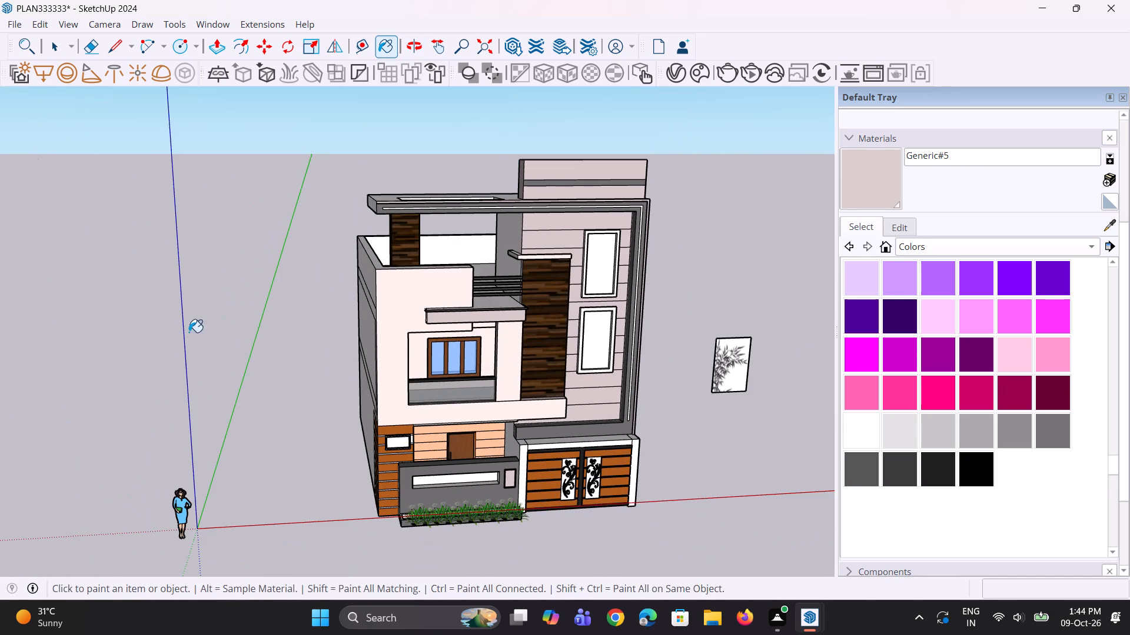
# Import the Leaf+Pattern+Wood+Wall+Panel (1) model from the Downloads folder and place it beside the free-standing bamboo panel.
pyautogui.click(21, 23)
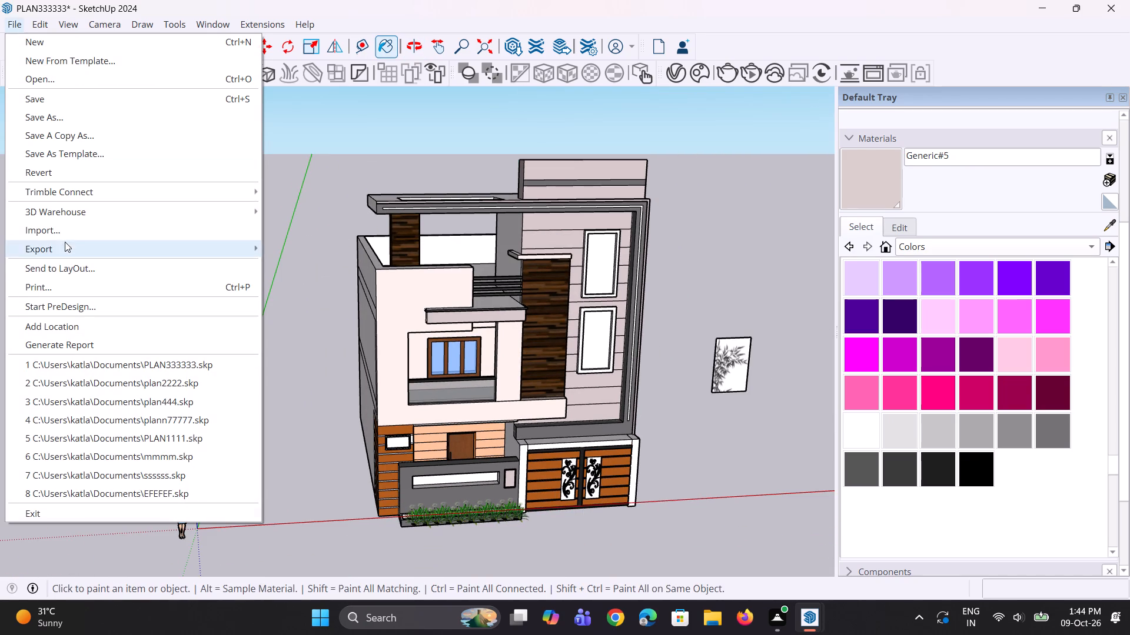
pyautogui.click(76, 233)
pyautogui.scroll(-8, 416, 202)
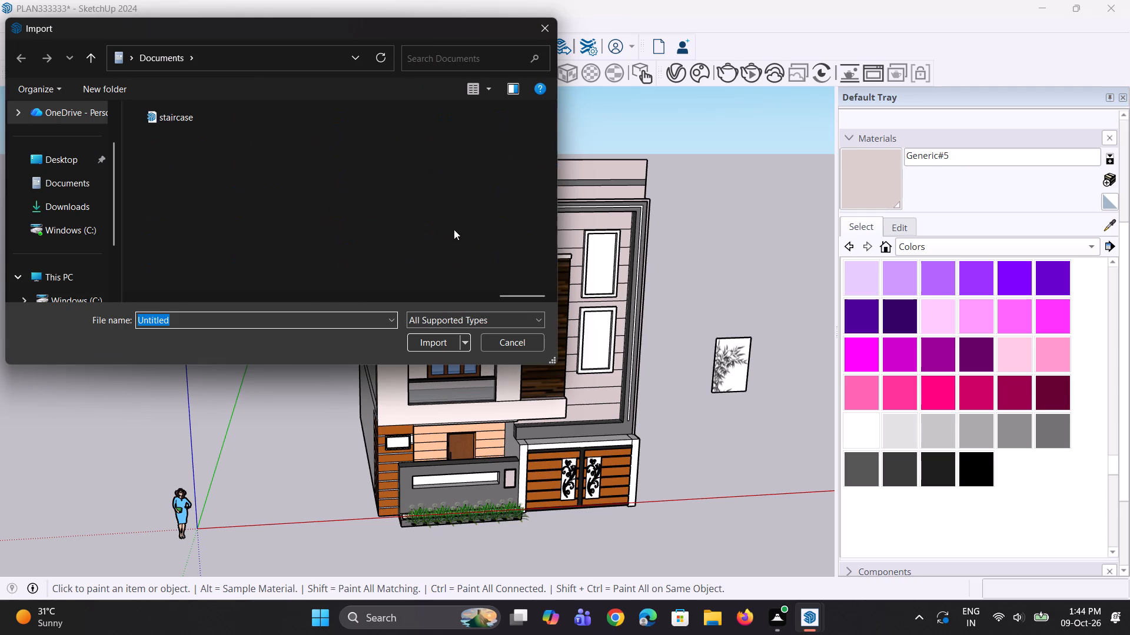
pyautogui.click(93, 208)
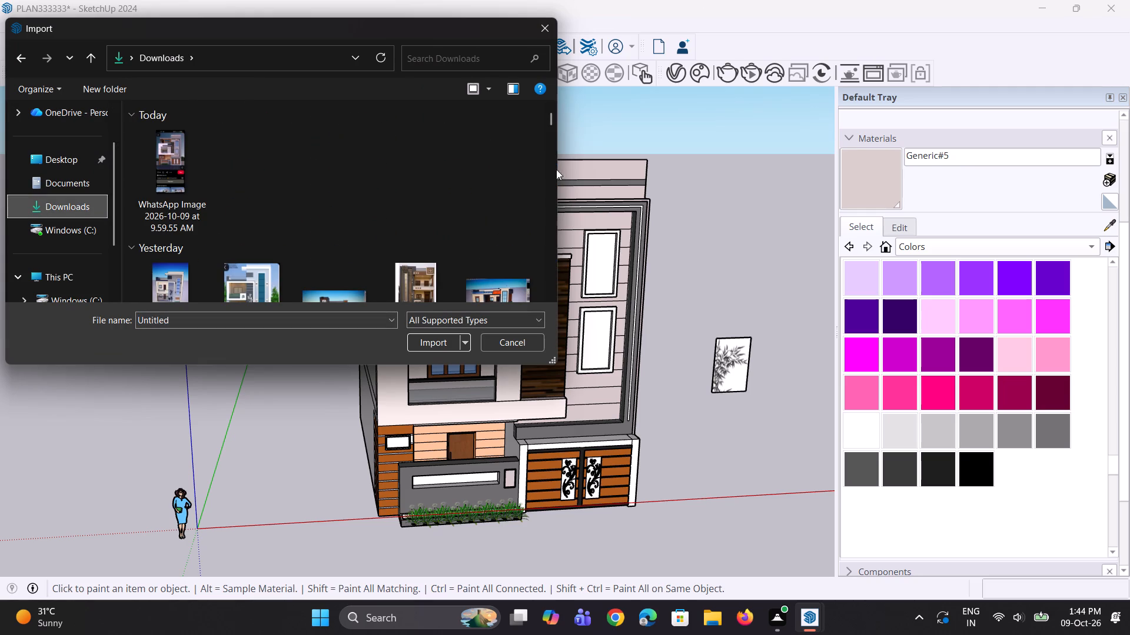
pyautogui.moveTo(553, 123); pyautogui.dragTo(582, 288)
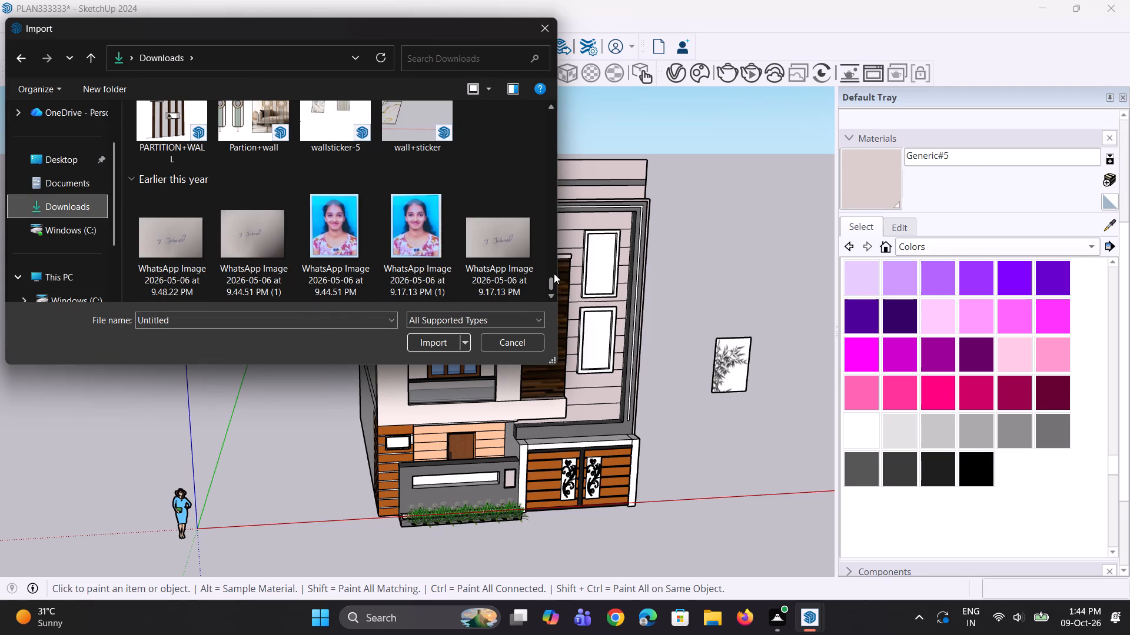
pyautogui.scroll(3, 322, 218)
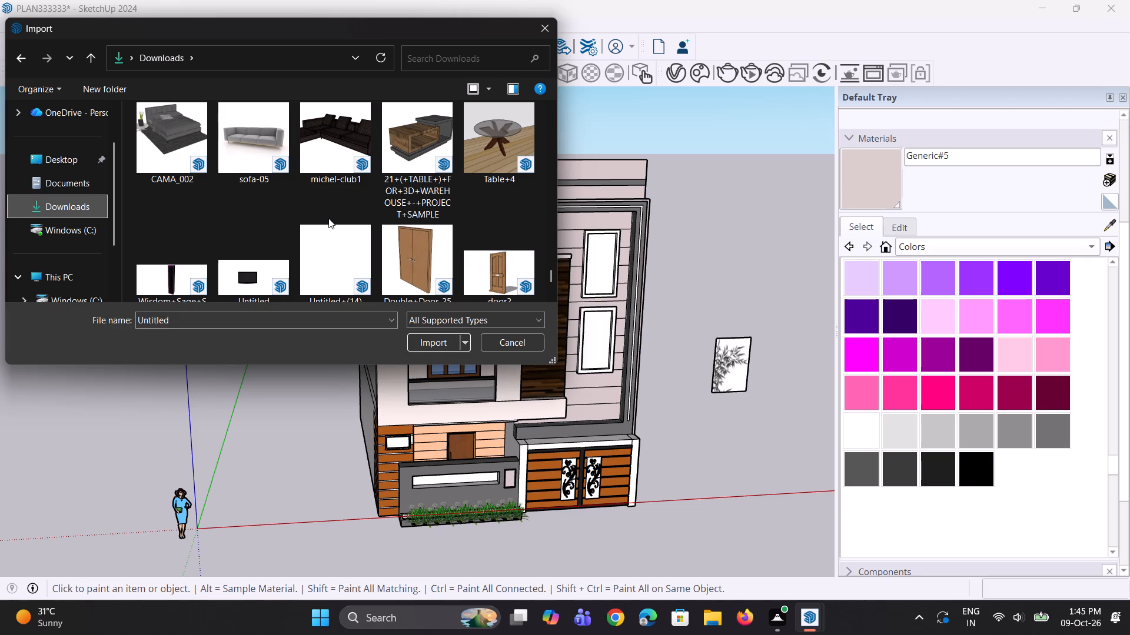
pyautogui.scroll(3, 394, 235)
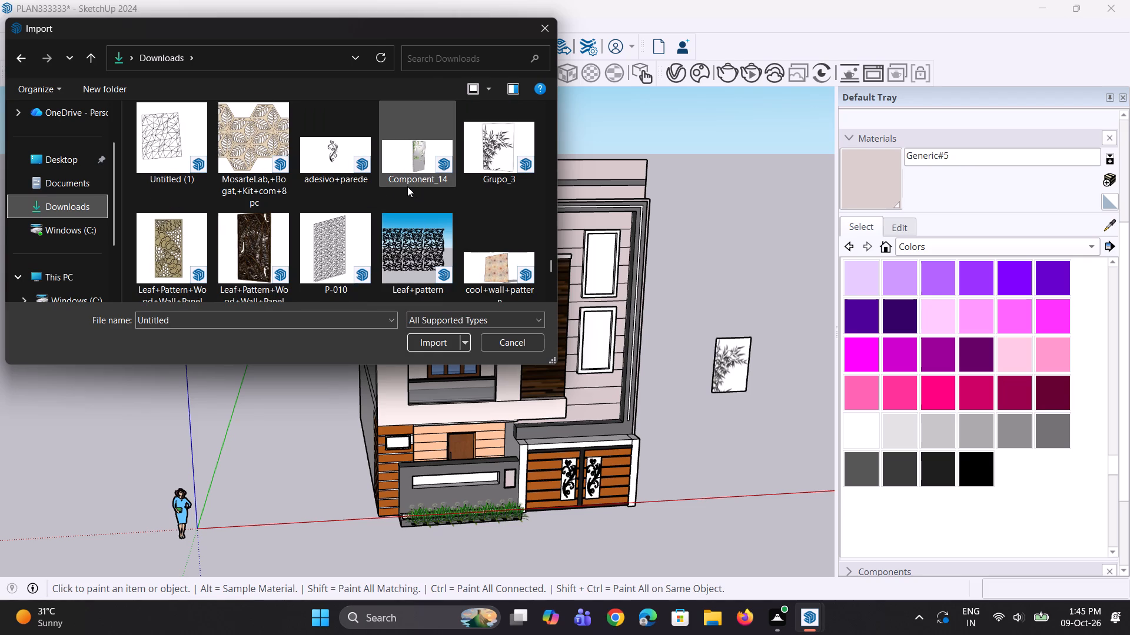
pyautogui.scroll(-1, 403, 186)
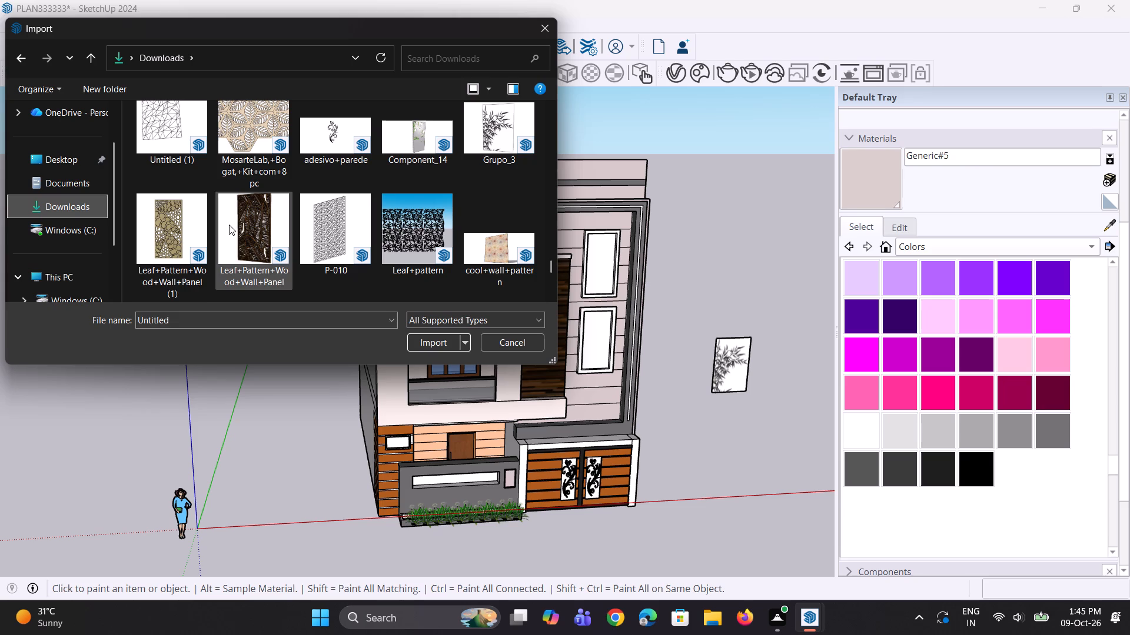
pyautogui.moveTo(159, 236); pyautogui.dragTo(662, 385)
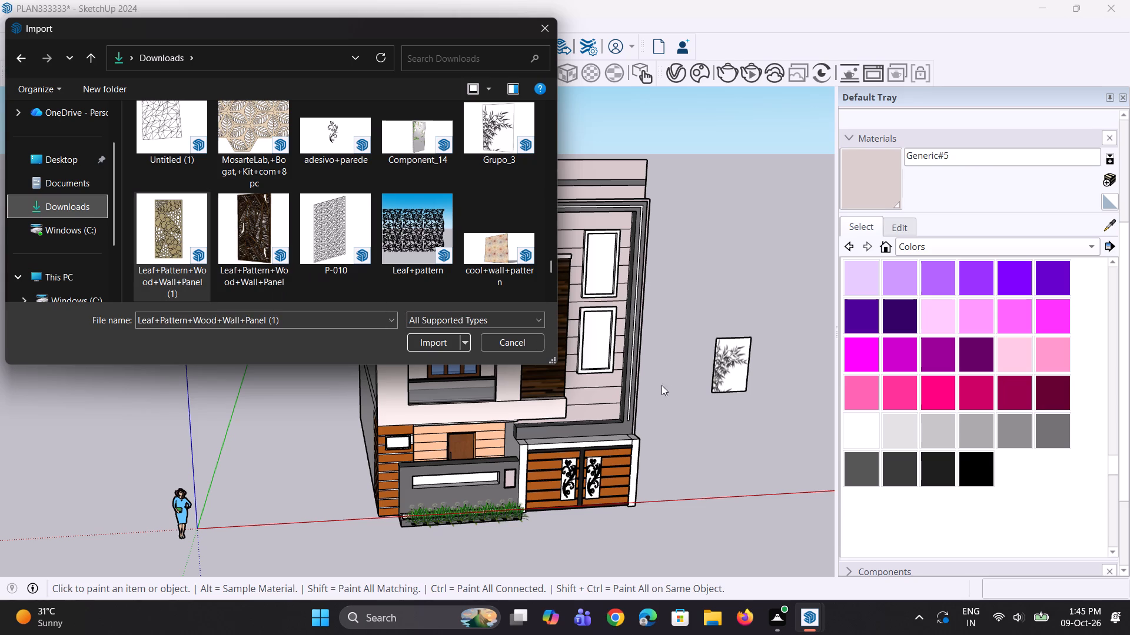
pyautogui.moveTo(662, 385); pyautogui.dragTo(698, 398)
# Look through the other downloaded models available for import, and close the import dialog.
pyautogui.scroll(1, 435, 265)
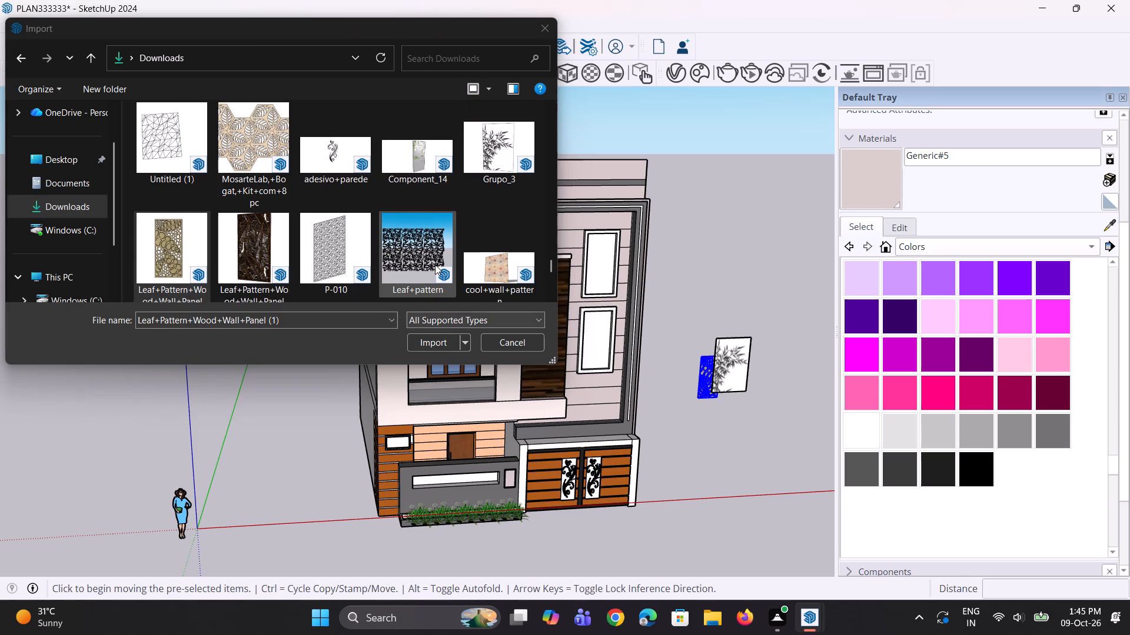
pyautogui.scroll(-3, 431, 263)
pyautogui.scroll(1, 431, 263)
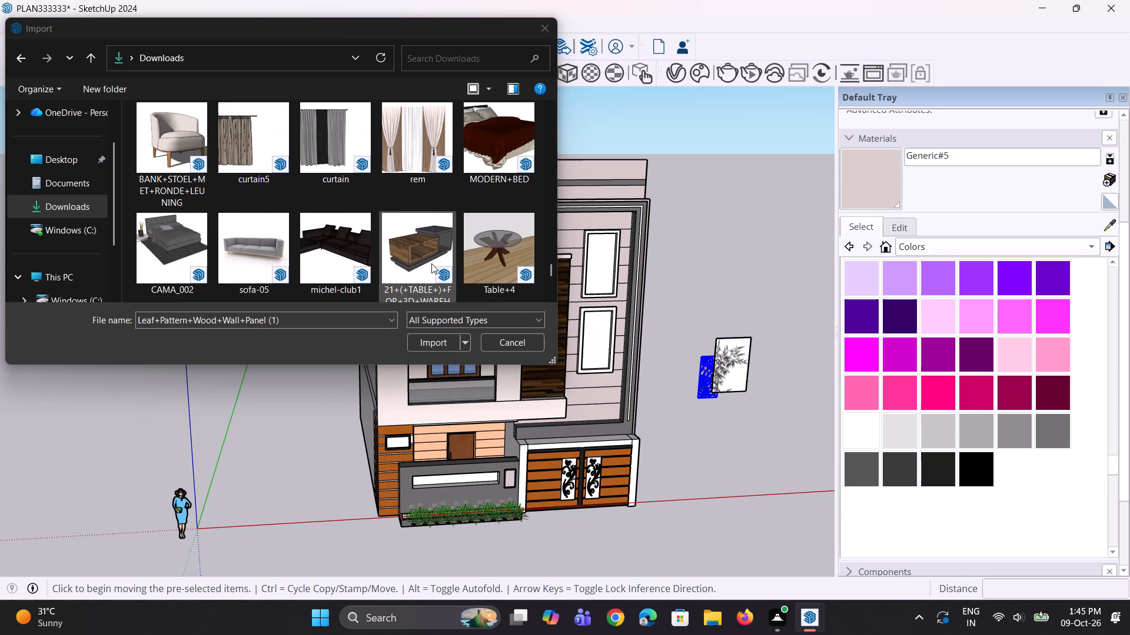
pyautogui.scroll(5, 431, 263)
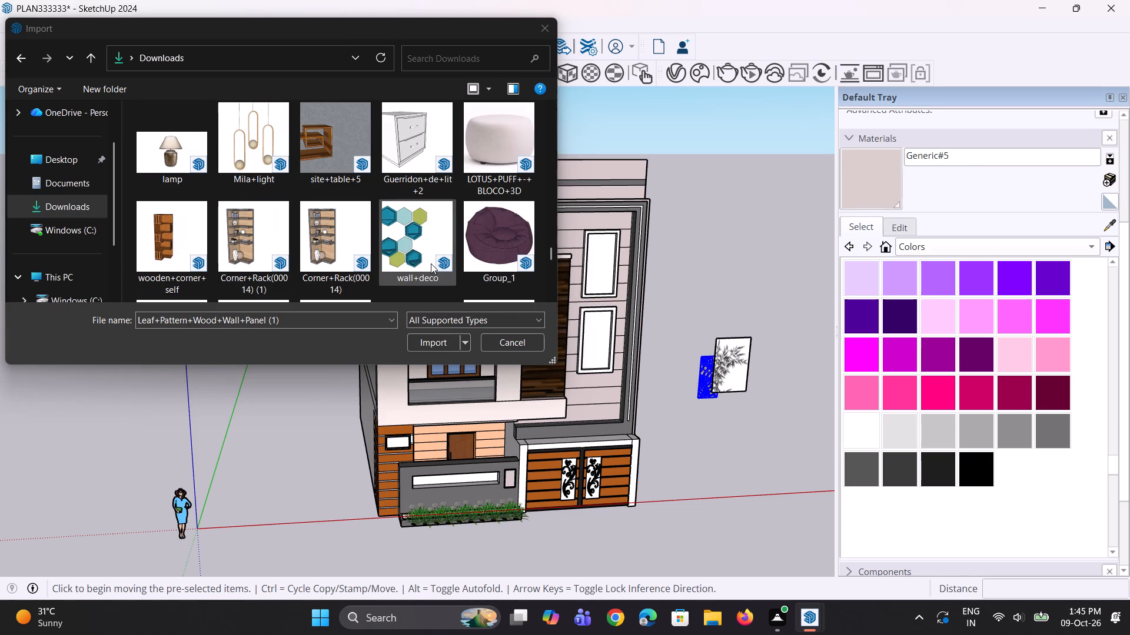
pyautogui.click(549, 26)
# Move the imported leaf-pattern panel by its lower corner onto the pillar between the balcony window and the tall wood panel.
pyautogui.moveTo(733, 414); pyautogui.dragTo(700, 400, button='middle')
pyautogui.scroll(3, 715, 410)
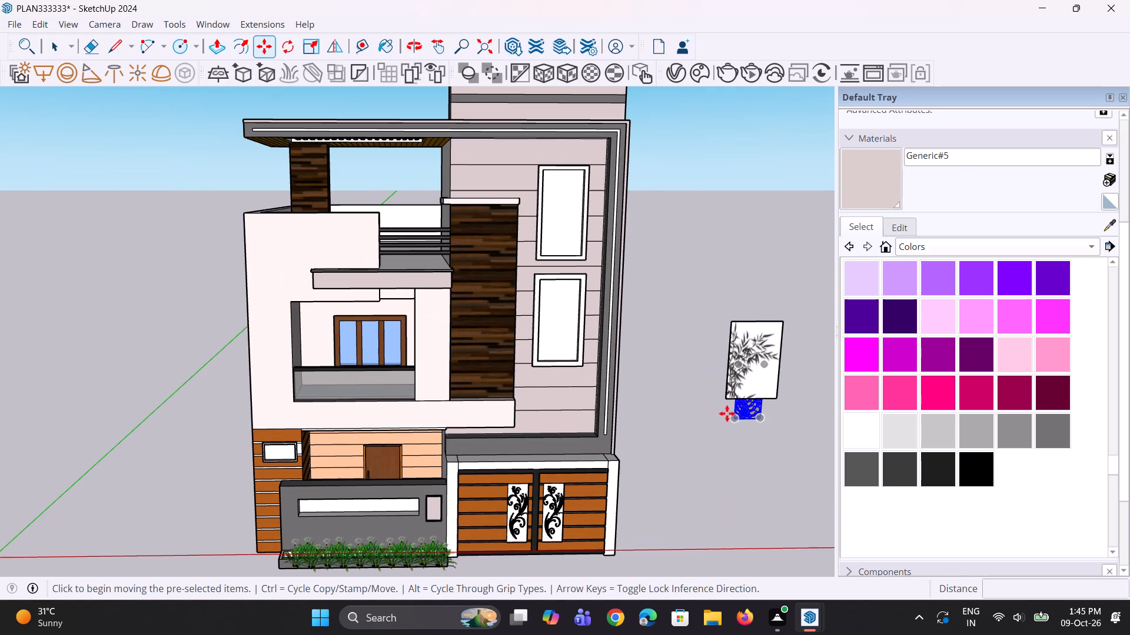
pyautogui.click(737, 419)
pyautogui.scroll(2, 440, 370)
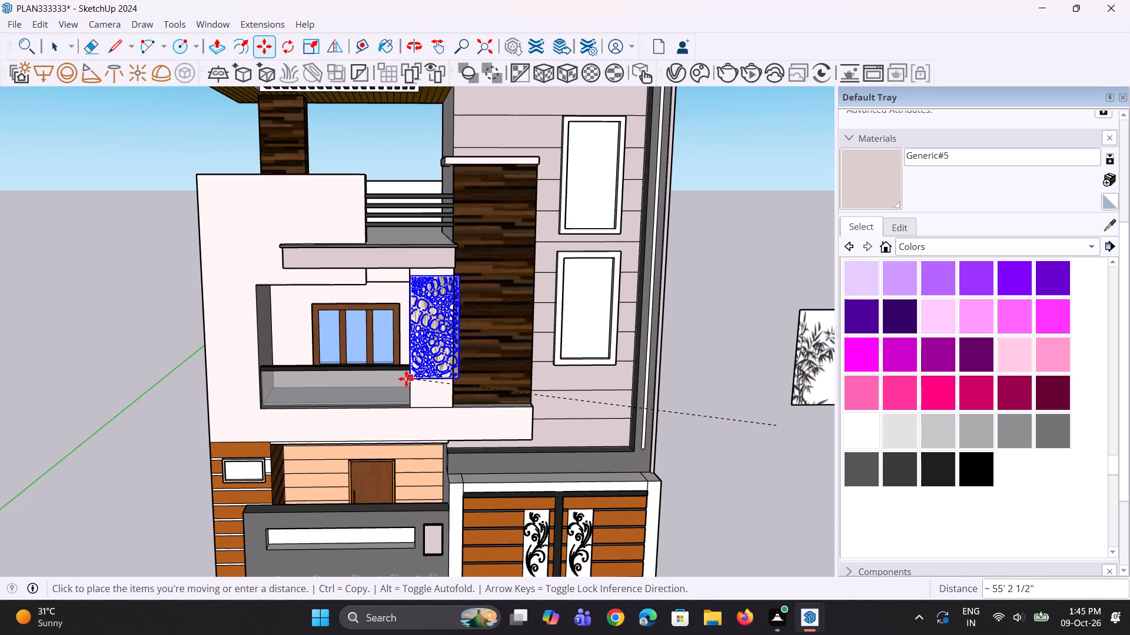
pyautogui.click(406, 379)
# Scale the leaf-pattern panel uniformly to about 0.90 so its width matches the balcony pillar.
pyautogui.scroll(1, 406, 379)
pyautogui.moveTo(441, 377); pyautogui.dragTo(536, 329, button='middle')
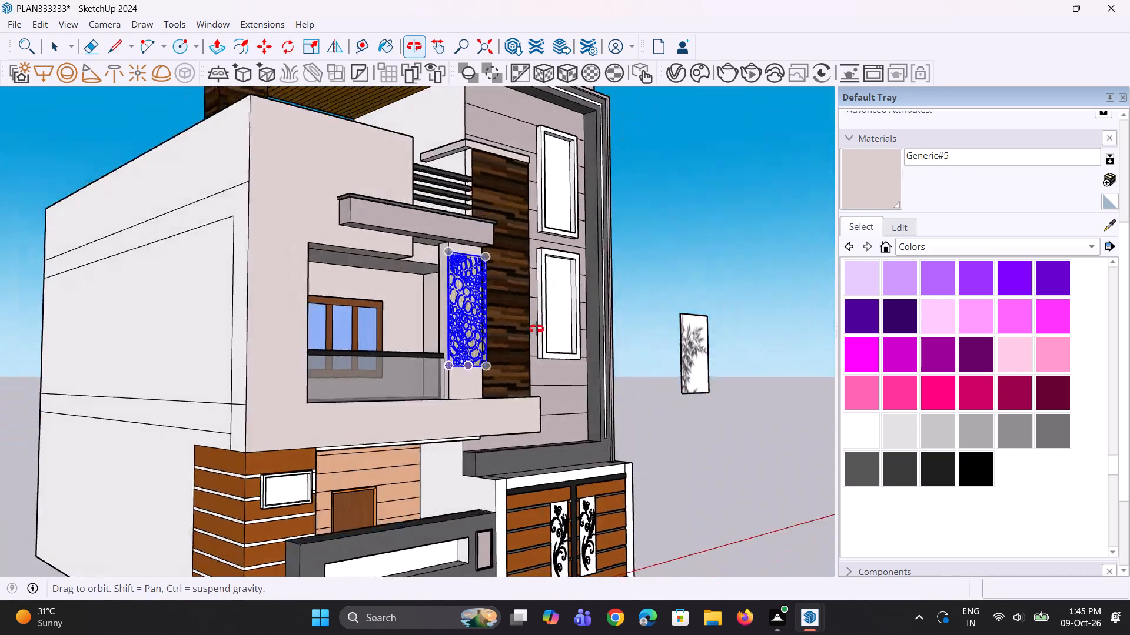
pyautogui.moveTo(536, 329); pyautogui.dragTo(444, 357, button='middle')
pyautogui.scroll(2, 495, 293)
pyautogui.press('s')
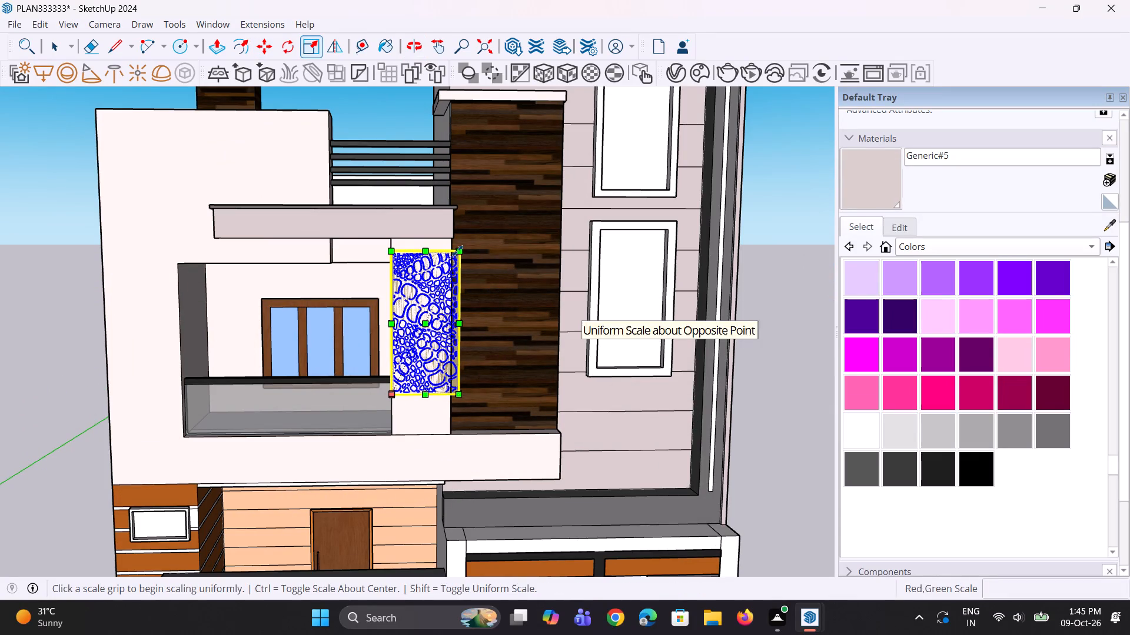
pyautogui.click(457, 250)
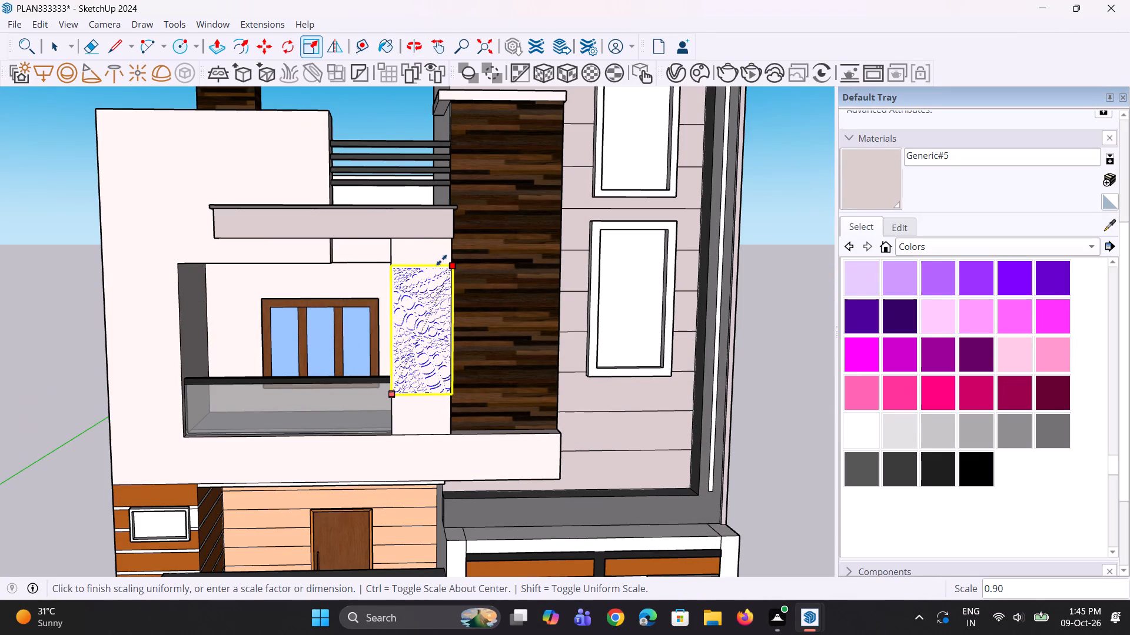
pyautogui.click(441, 260)
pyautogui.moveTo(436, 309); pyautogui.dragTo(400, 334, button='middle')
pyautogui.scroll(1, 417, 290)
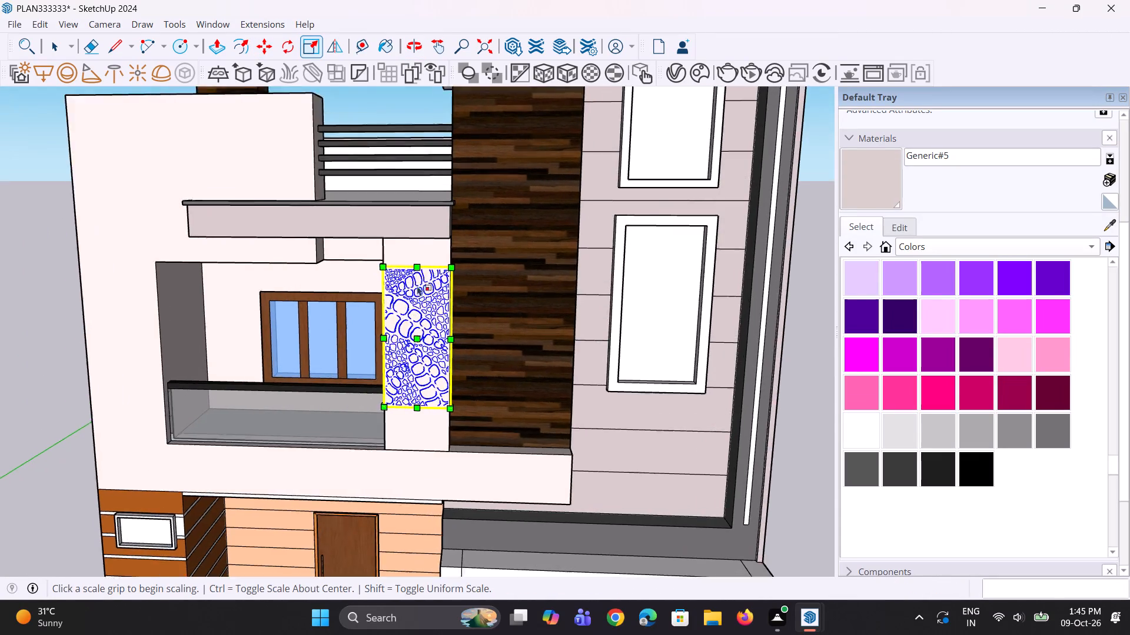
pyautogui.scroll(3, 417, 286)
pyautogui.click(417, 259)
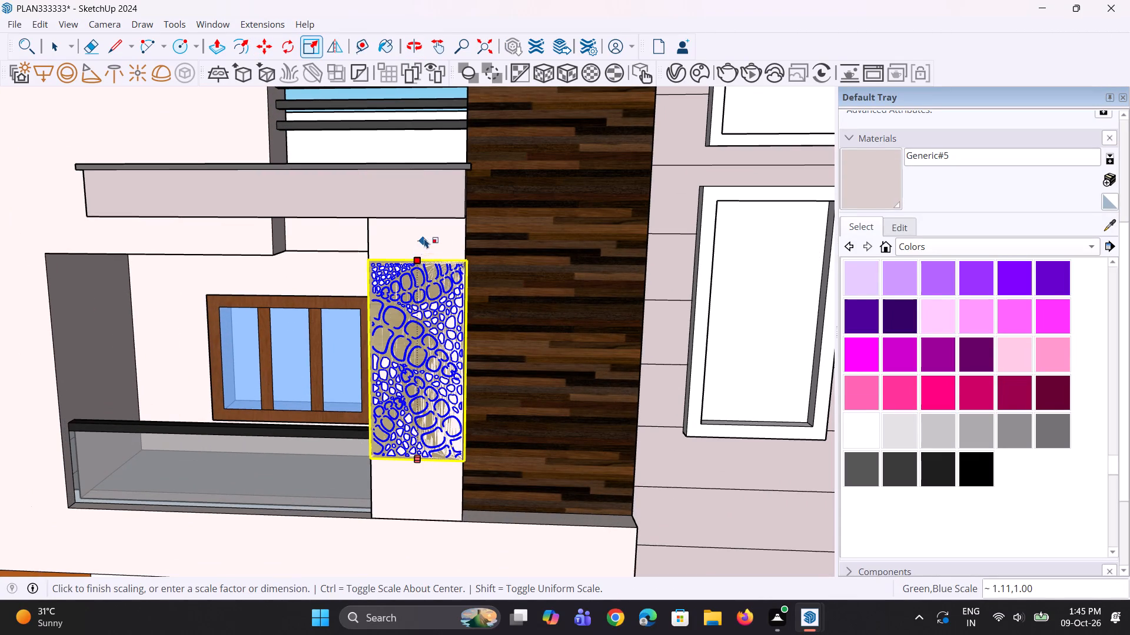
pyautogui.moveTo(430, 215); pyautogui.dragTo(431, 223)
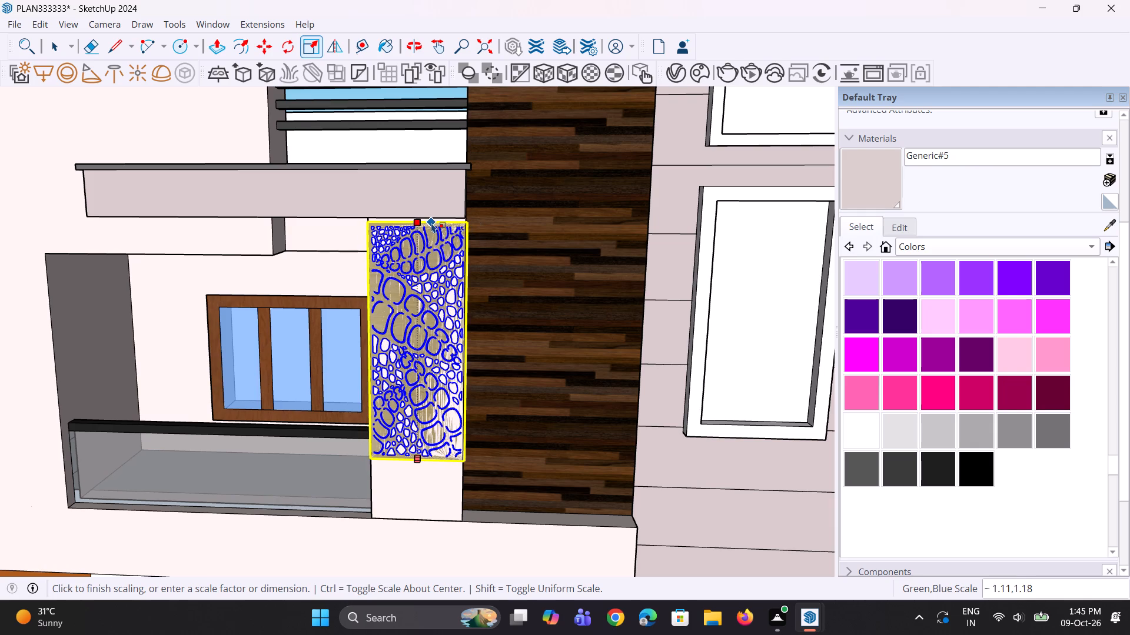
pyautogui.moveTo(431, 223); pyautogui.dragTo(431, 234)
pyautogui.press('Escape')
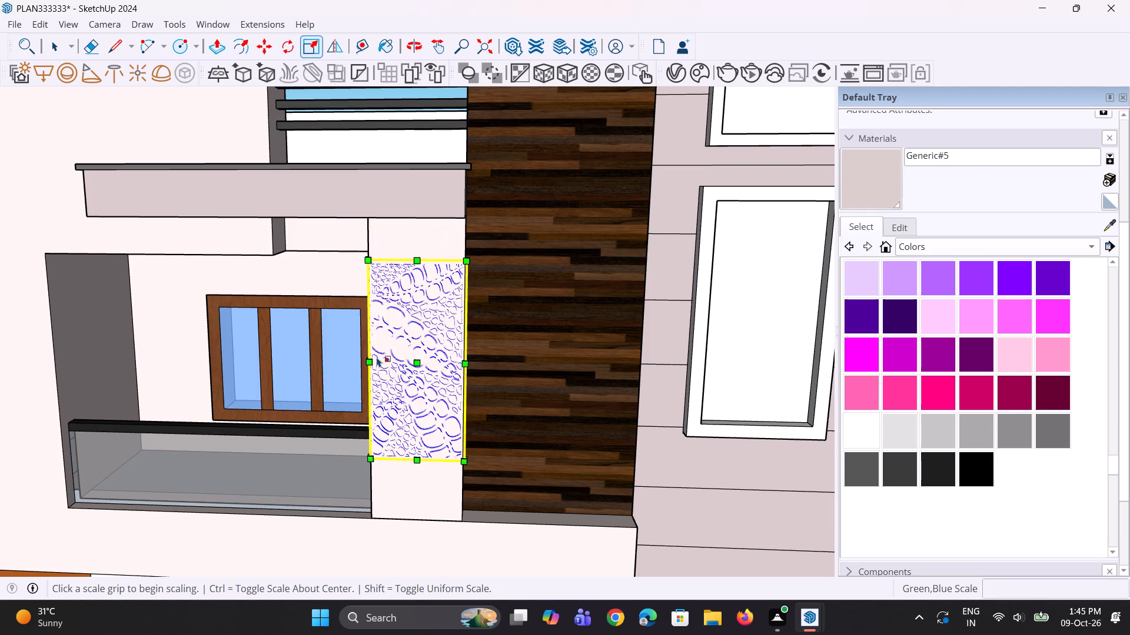
# Stretch the leaf-pattern panel's top edge up to the pillar's top, beneath the projecting slab.
pyautogui.scroll(1, 395, 357)
pyautogui.moveTo(400, 355); pyautogui.dragTo(677, 251, button='middle')
pyautogui.scroll(7, 478, 218)
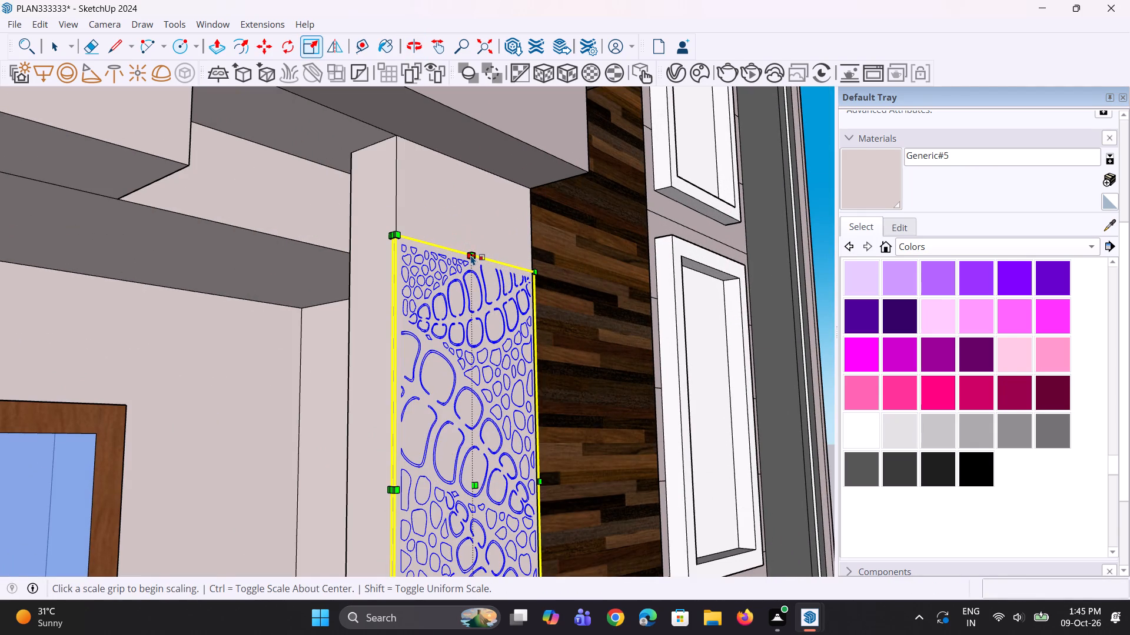
pyautogui.click(472, 256)
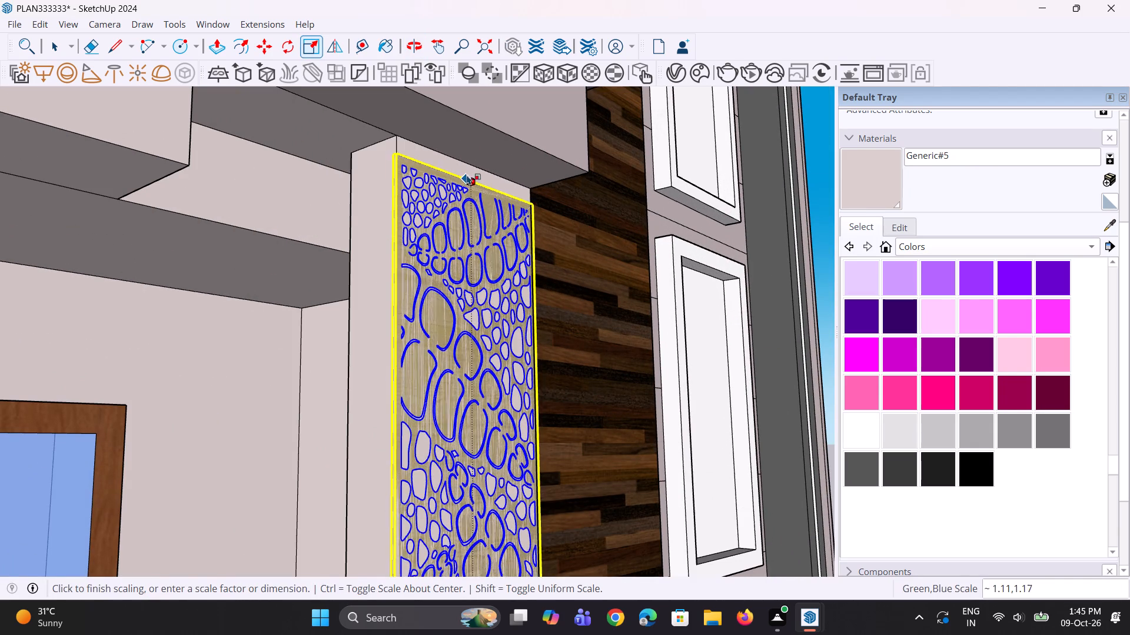
pyautogui.click(465, 159)
# Stretch the leaf-pattern panel's bottom edge down to the balcony ledge, scaling its height by about 1.27.
pyautogui.scroll(-11, 451, 251)
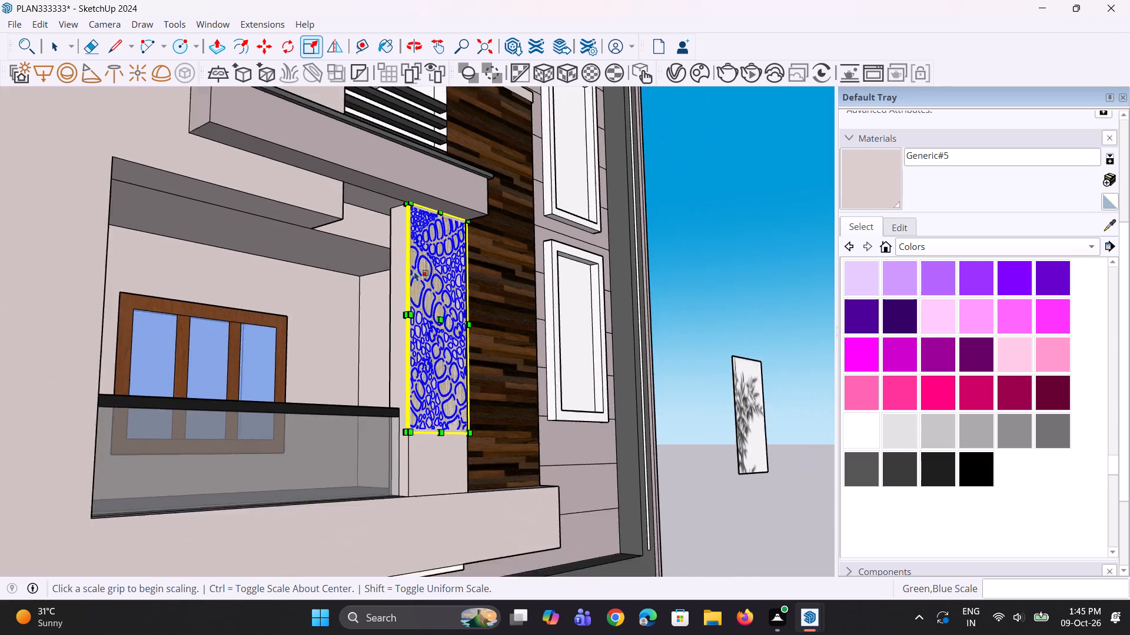
pyautogui.scroll(-1, 414, 271)
pyautogui.click(438, 408)
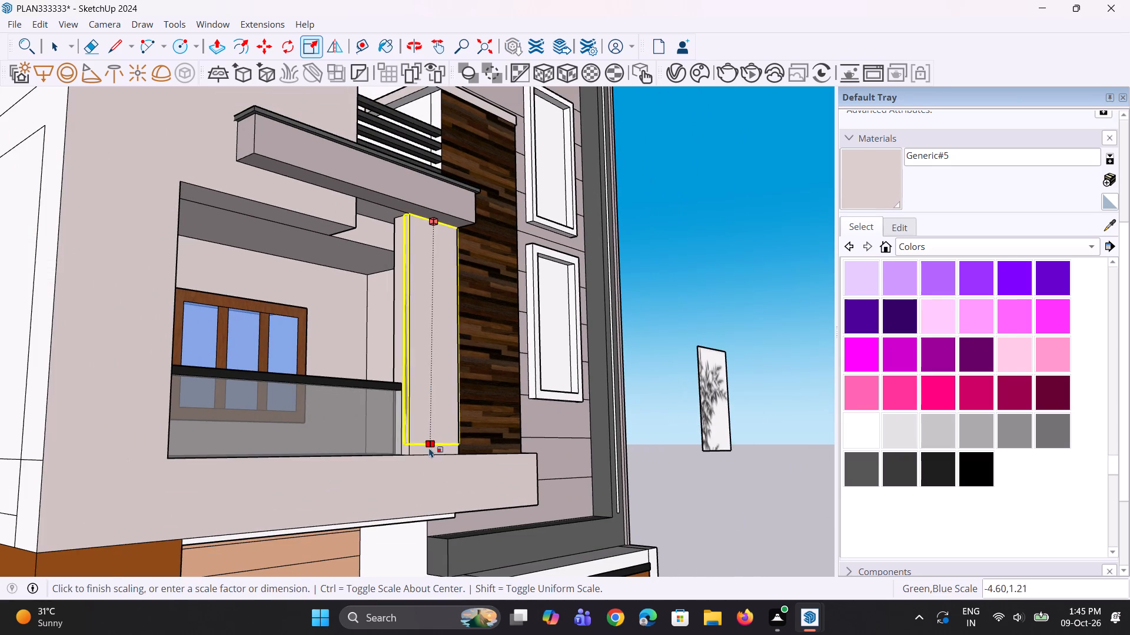
pyautogui.click(429, 453)
# Scale the leaf-pattern panel's thickness along the green axis by about -1.29.
pyautogui.moveTo(411, 454); pyautogui.dragTo(414, 493, button='middle')
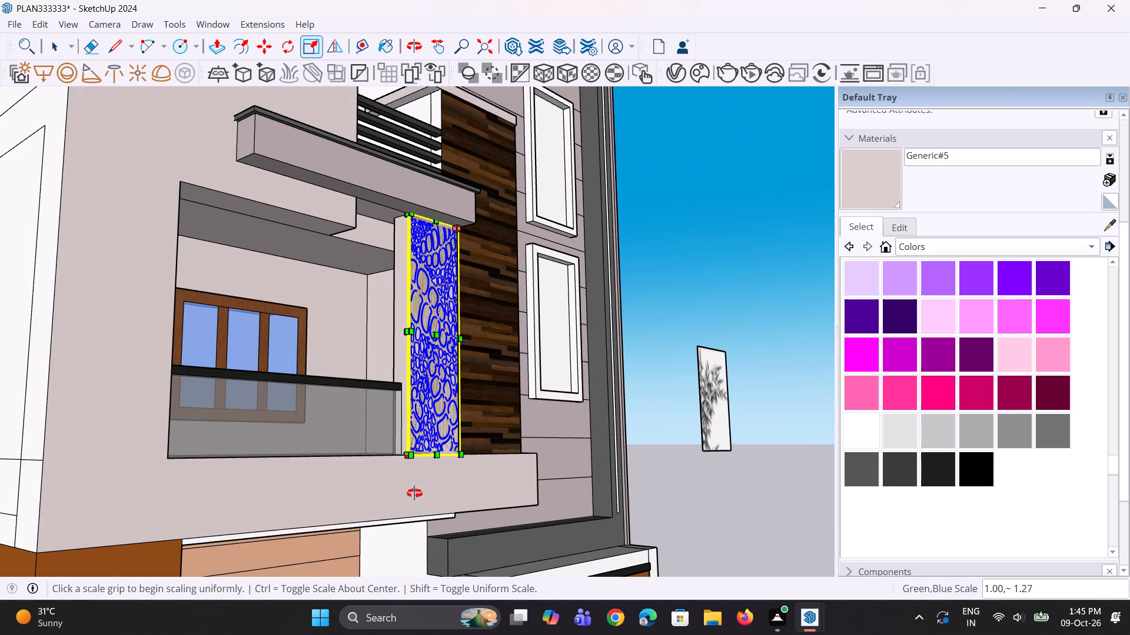
pyautogui.moveTo(414, 493); pyautogui.dragTo(290, 516, button='middle')
pyautogui.scroll(2, 384, 433)
pyautogui.click(417, 334)
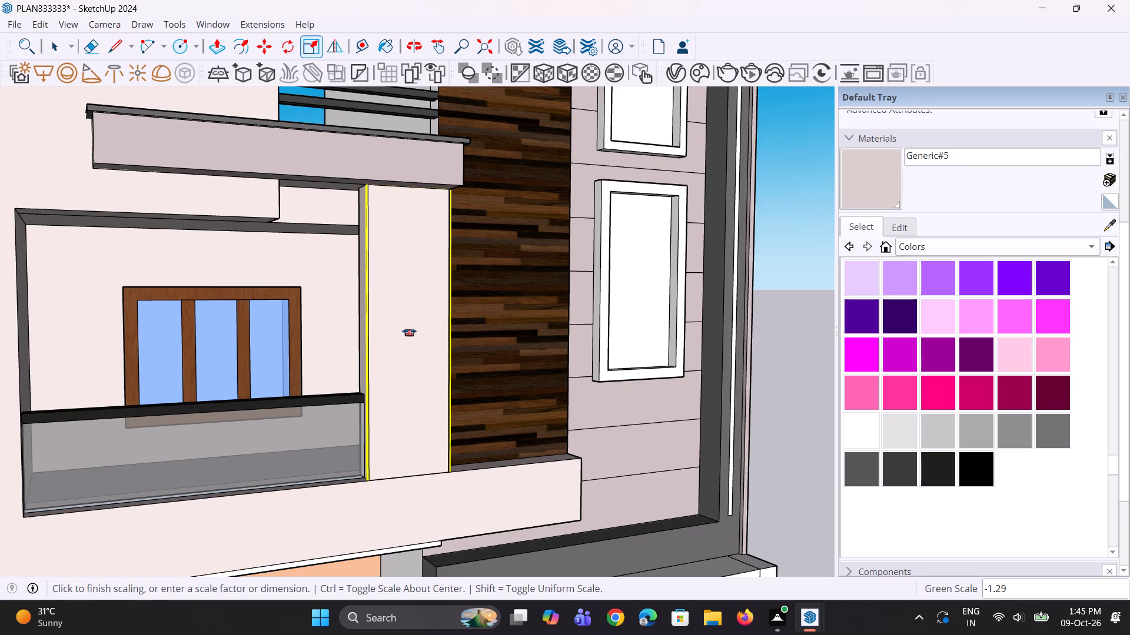
pyautogui.click(410, 332)
# Nudge the leaf-pattern panel from its lower corner to sit on the pillar's front face, and deselect it.
pyautogui.moveTo(448, 370); pyautogui.dragTo(354, 370, button='middle')
pyautogui.press('b')
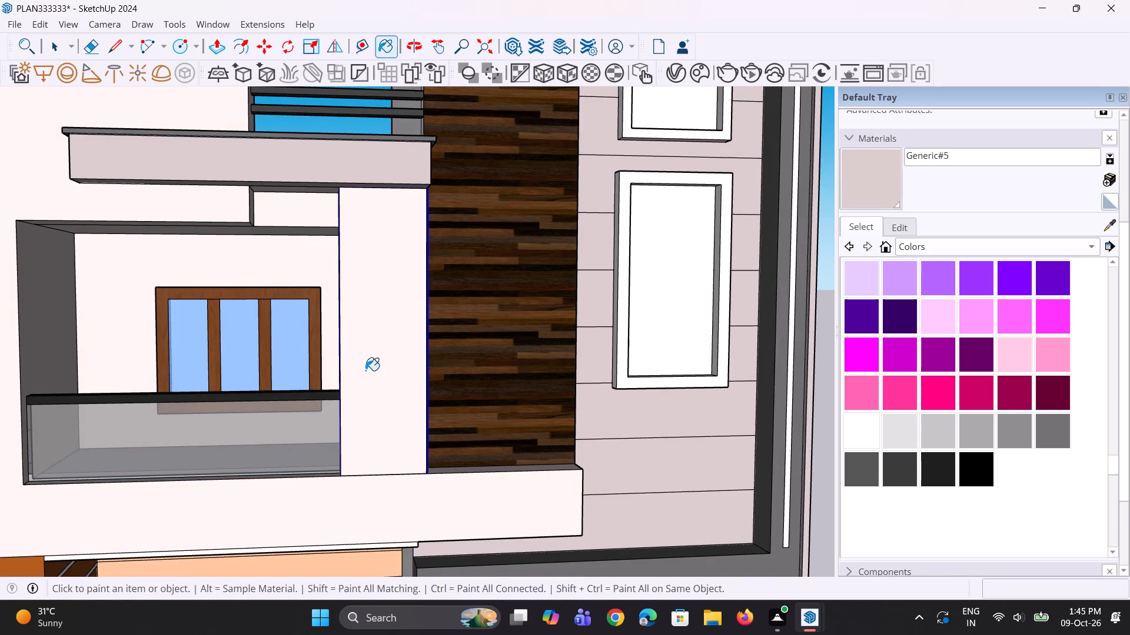
pyautogui.press('space')
pyautogui.moveTo(380, 370); pyautogui.dragTo(499, 365, button='middle')
pyautogui.moveTo(416, 372); pyautogui.dragTo(429, 369, button='middle')
pyautogui.press('m')
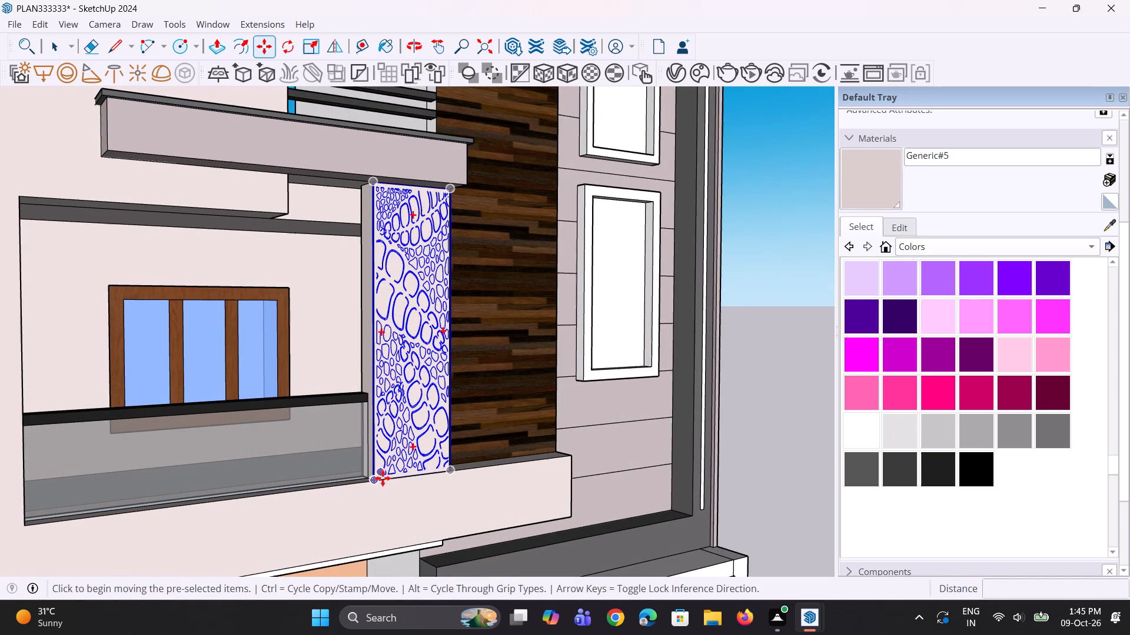
pyautogui.moveTo(360, 486); pyautogui.dragTo(424, 490, button='middle')
pyautogui.scroll(10, 405, 490)
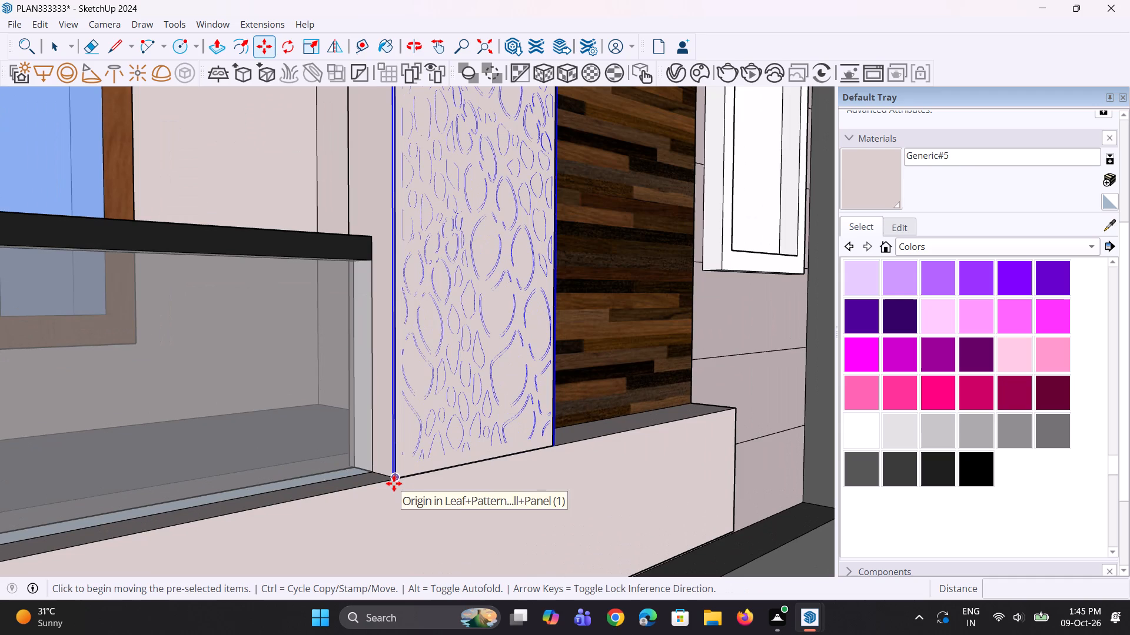
pyautogui.click(394, 483)
pyautogui.click(395, 483)
pyautogui.scroll(-3, 353, 454)
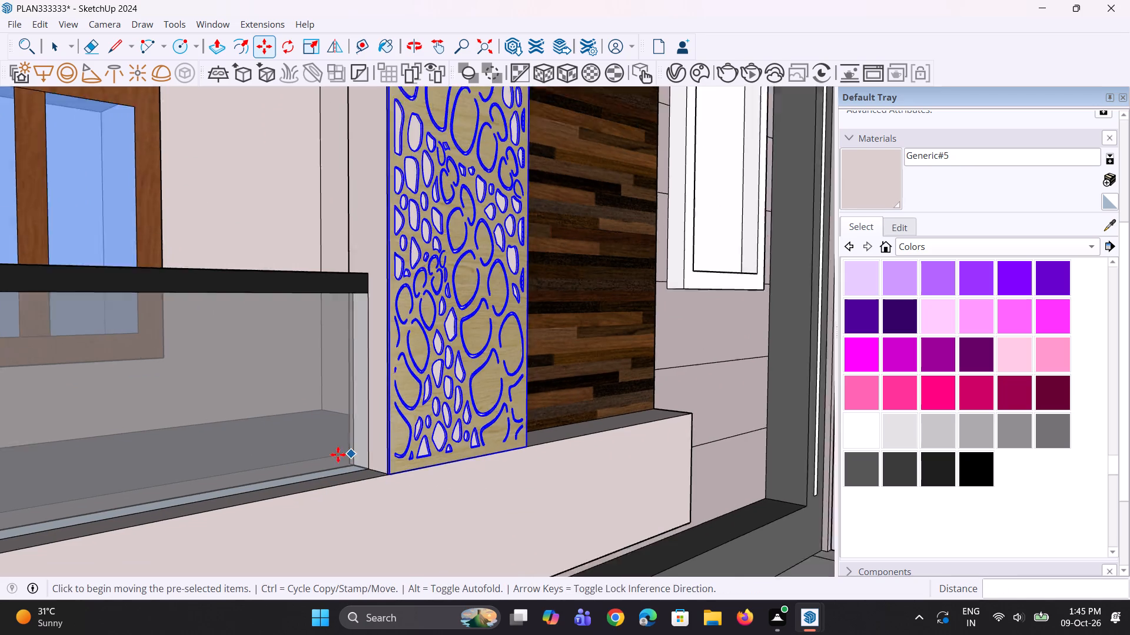
pyautogui.scroll(-11, 338, 454)
pyautogui.moveTo(486, 489); pyautogui.dragTo(434, 476, button='middle')
pyautogui.press('space')
pyautogui.press('space')
pyautogui.click(667, 440)
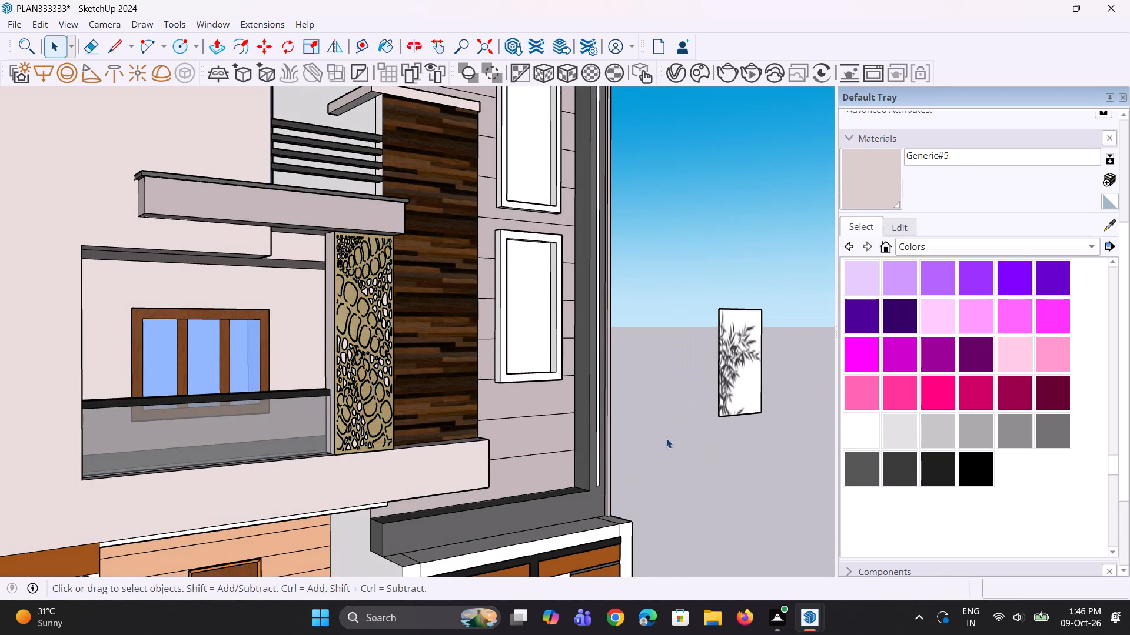
# Try painting the whole leaf-pattern panel on the balcony pillar with Generic#5.
pyautogui.moveTo(505, 434); pyautogui.dragTo(411, 456, button='middle')
pyautogui.scroll(-4, 354, 353)
pyautogui.moveTo(348, 355); pyautogui.dragTo(338, 362, button='middle')
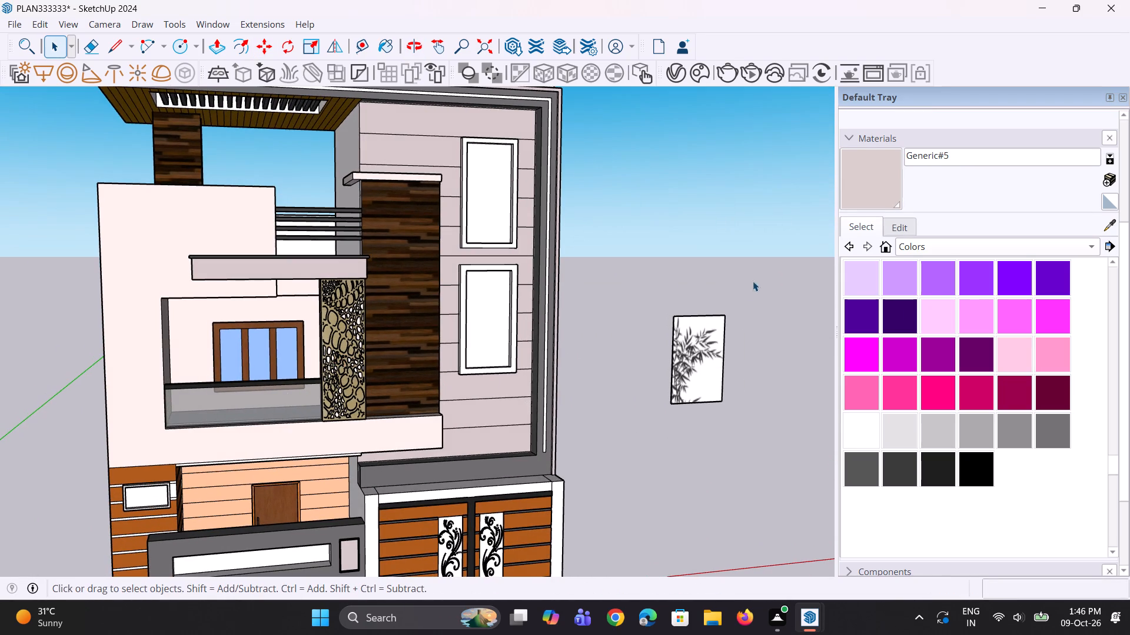
pyautogui.click(895, 192)
pyautogui.scroll(2, 360, 412)
pyautogui.doubleClick(353, 390)
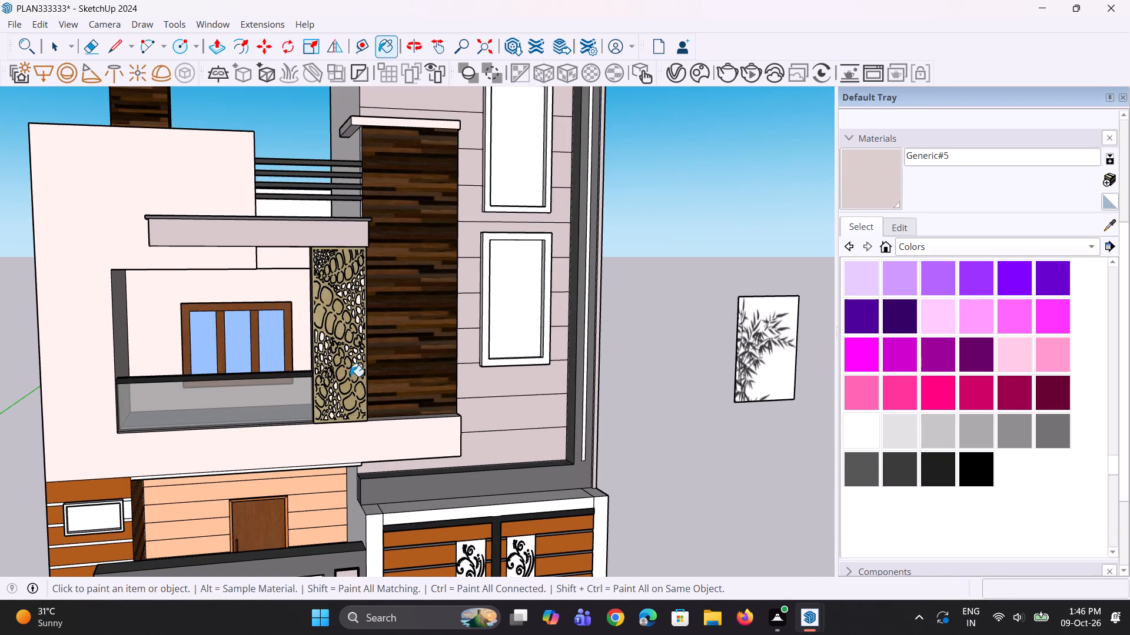
# Enter the leaf-pattern panel component and its nested group, paint the pattern geometry with Generic#5, and exit the group.
pyautogui.rightClick(341, 363)
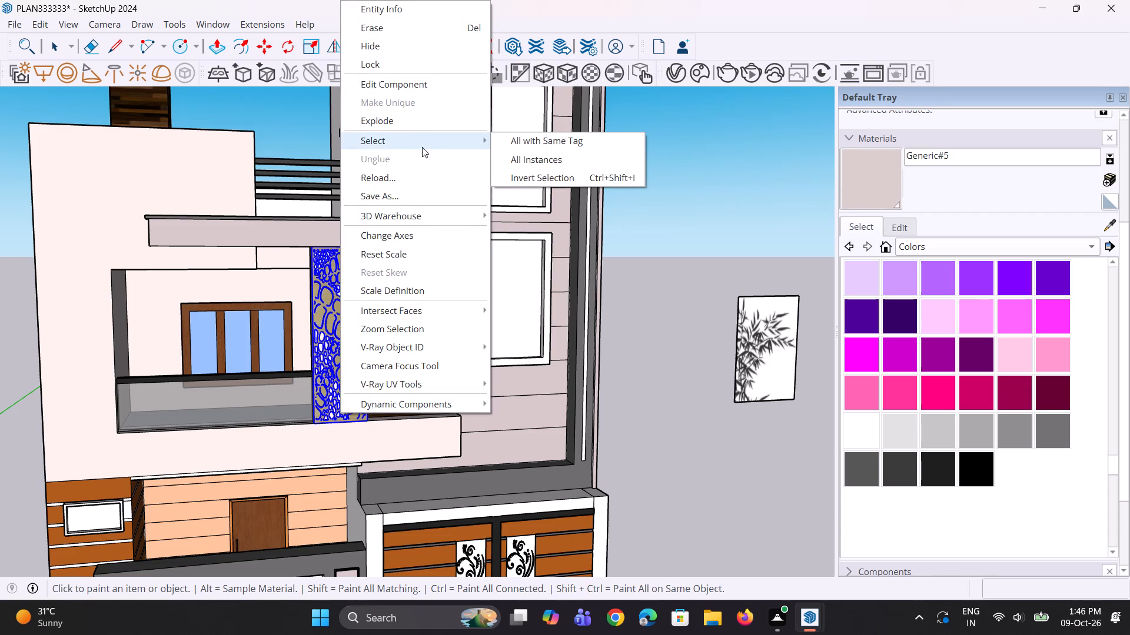
pyautogui.click(434, 83)
pyautogui.scroll(3, 343, 353)
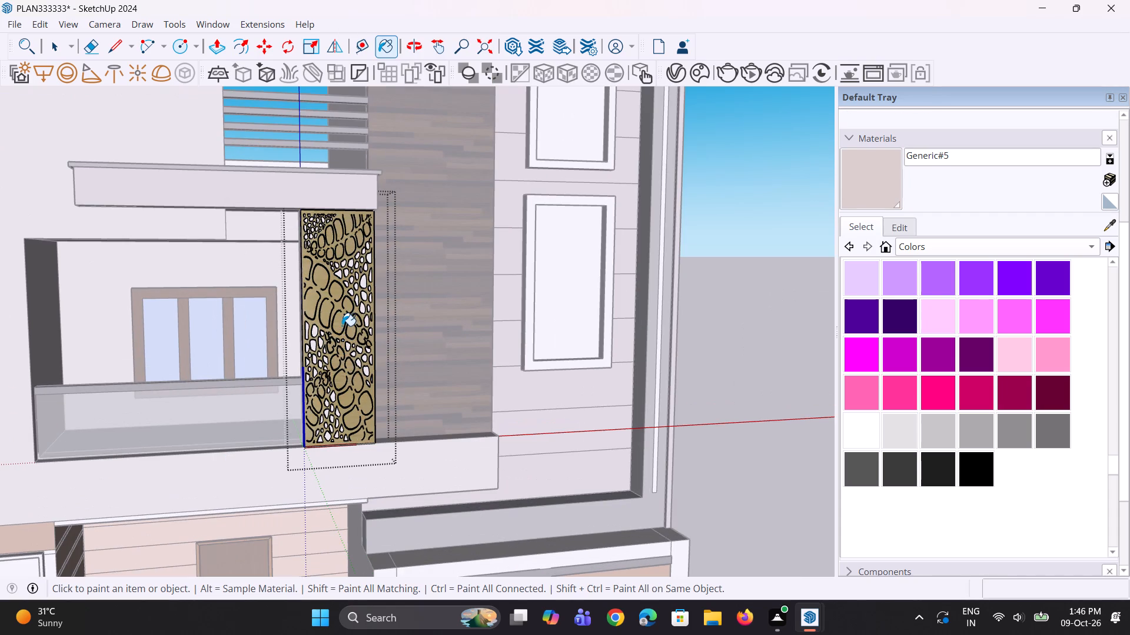
pyautogui.tripleClick(342, 326)
pyautogui.click(342, 321)
pyautogui.rightClick(341, 320)
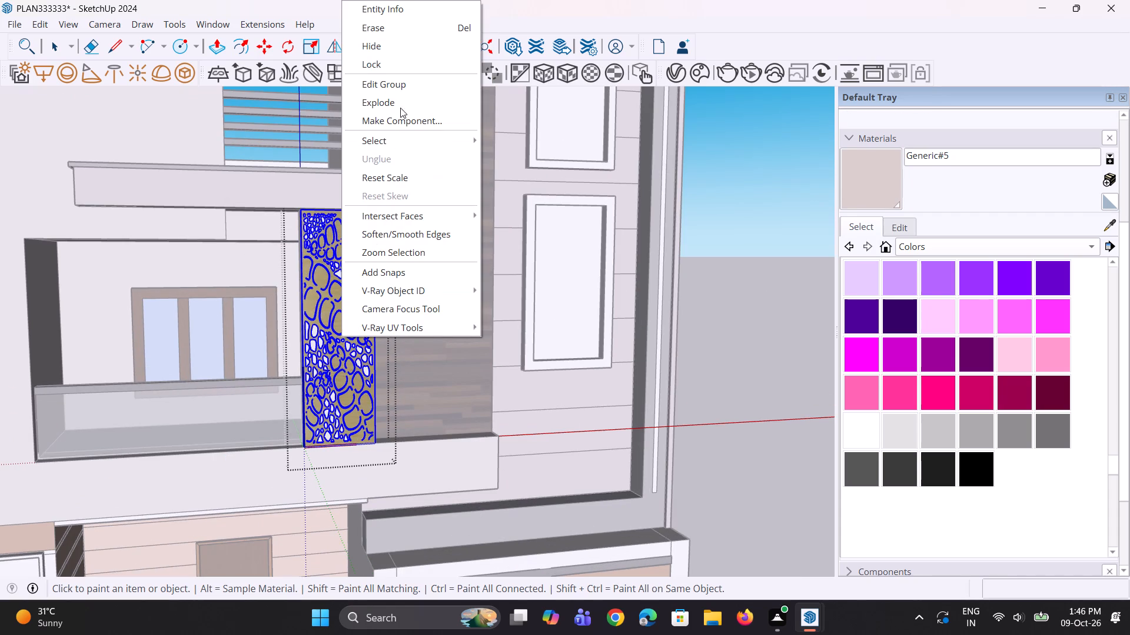
pyautogui.click(400, 87)
pyautogui.scroll(3, 343, 316)
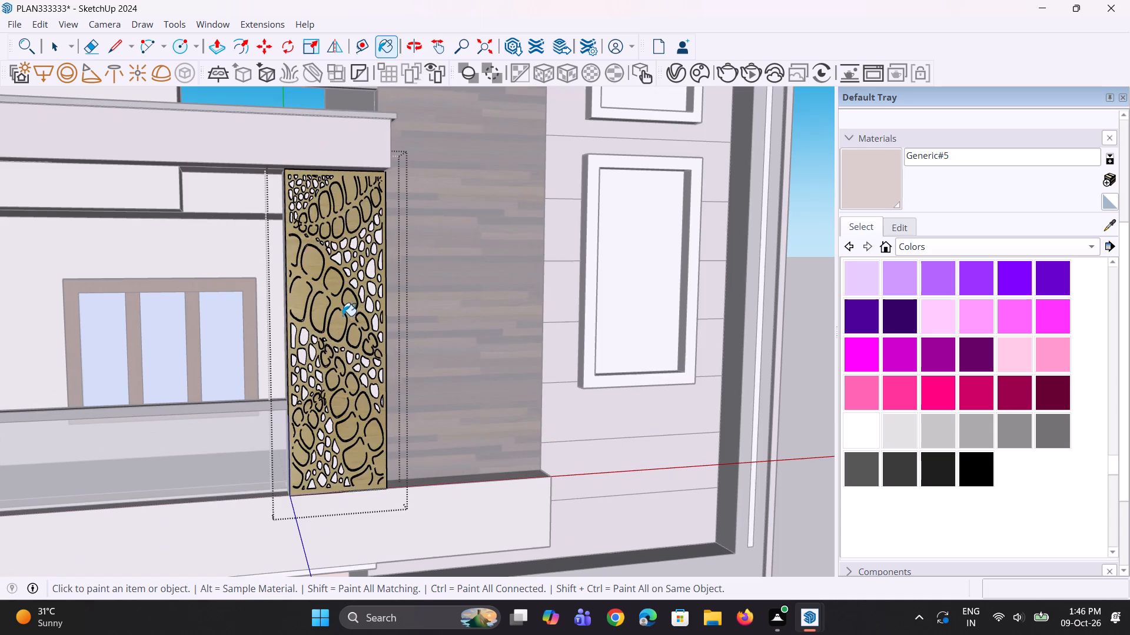
pyautogui.click(341, 312)
pyautogui.tripleClick(340, 317)
pyautogui.scroll(-4, 357, 362)
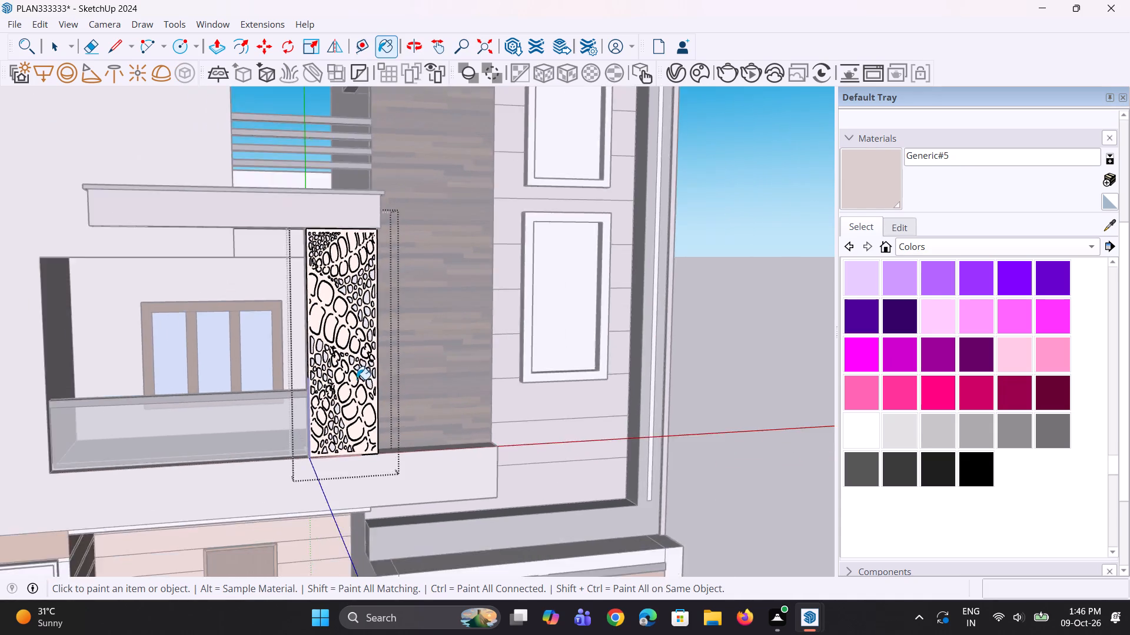
pyautogui.scroll(-5, 357, 379)
pyautogui.press('space')
pyautogui.press('space')
pyautogui.click(652, 381)
pyautogui.press('space')
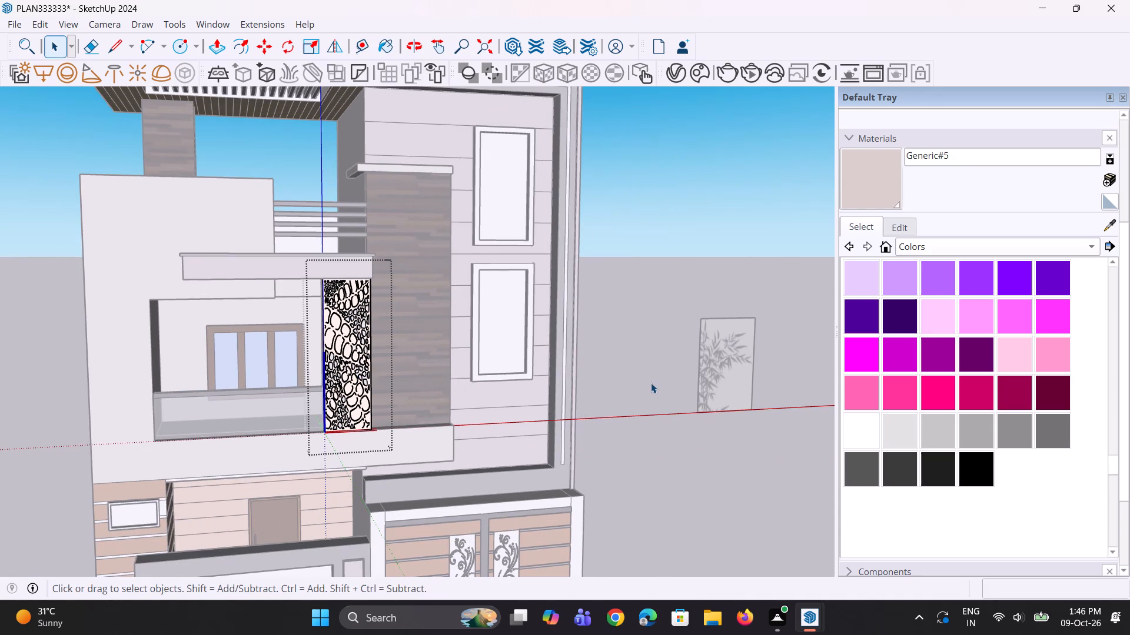
pyautogui.press('space')
pyautogui.press('space')
pyautogui.click(650, 383)
# Sample Wood Floor Dark from the tall column beside the balcony and paint the column's bare side with it.
pyautogui.scroll(-4, 648, 383)
pyautogui.moveTo(571, 414); pyautogui.dragTo(518, 474, button='middle')
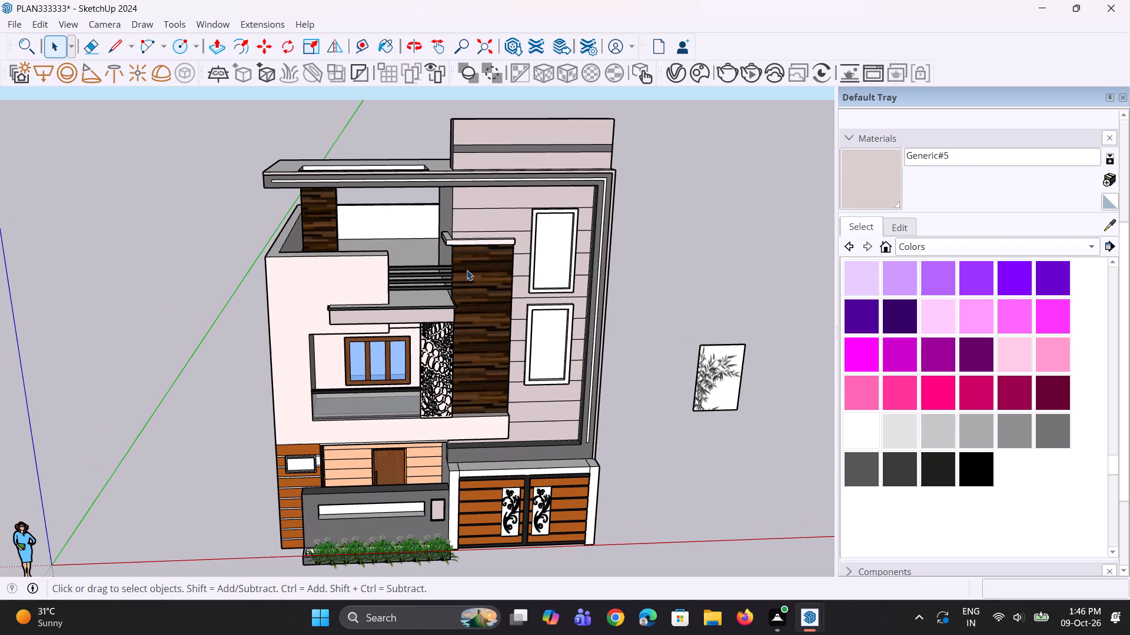
pyautogui.scroll(4, 418, 377)
pyautogui.moveTo(423, 393); pyautogui.dragTo(437, 384, button='middle')
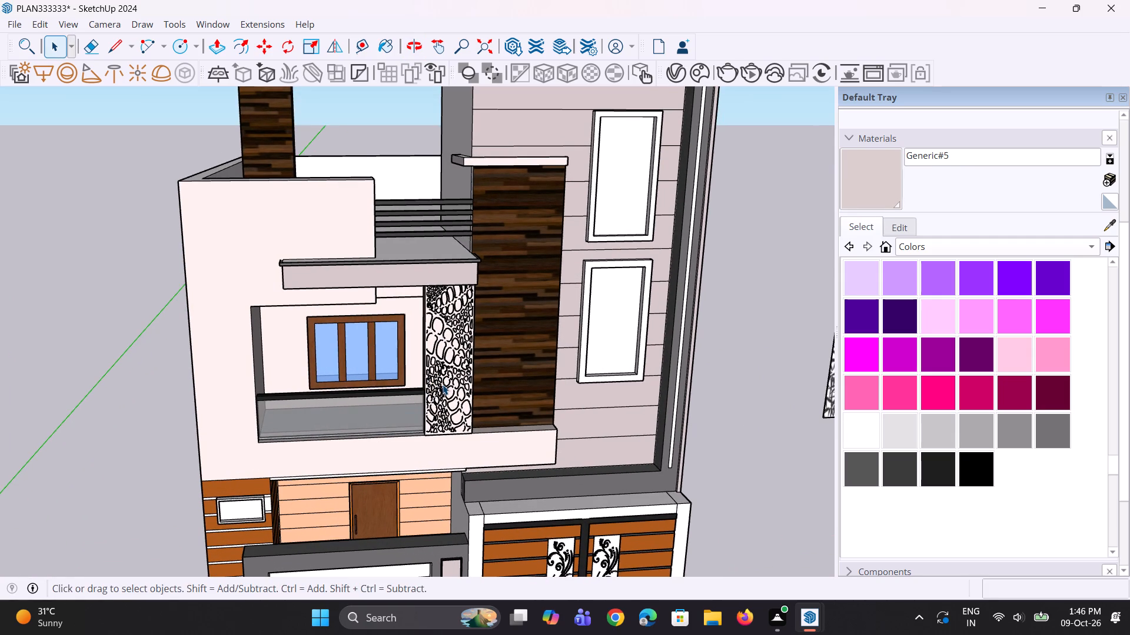
pyautogui.scroll(2, 446, 387)
pyautogui.scroll(-4, 446, 387)
pyautogui.moveTo(451, 404); pyautogui.dragTo(450, 385, button='middle')
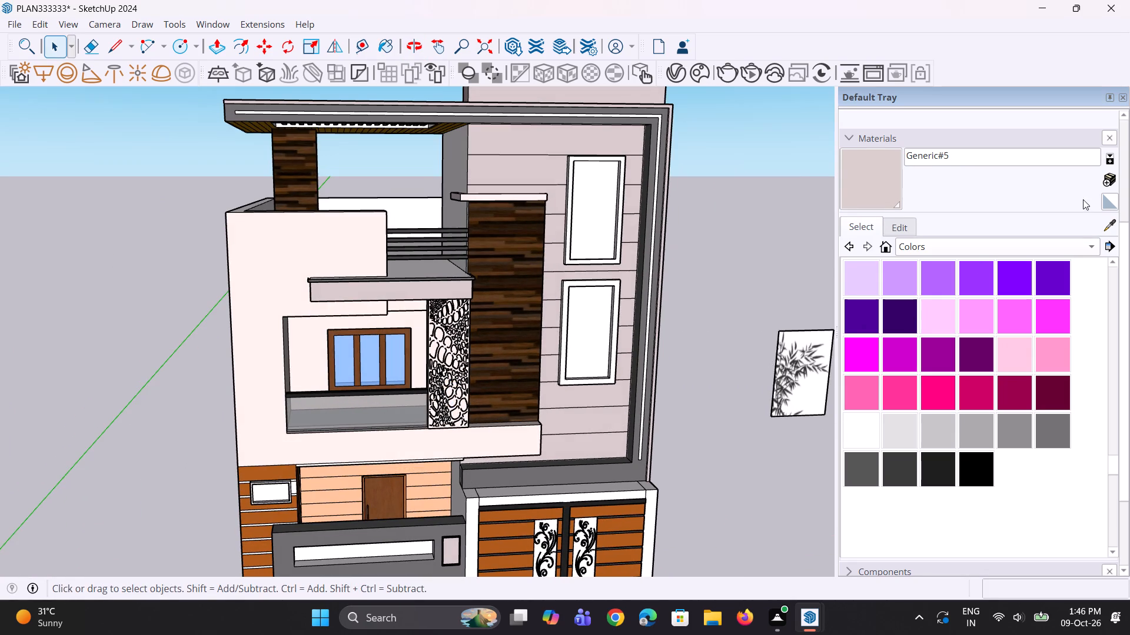
pyautogui.click(1108, 218)
pyautogui.click(524, 281)
pyautogui.moveTo(439, 320); pyautogui.dragTo(506, 309, button='middle')
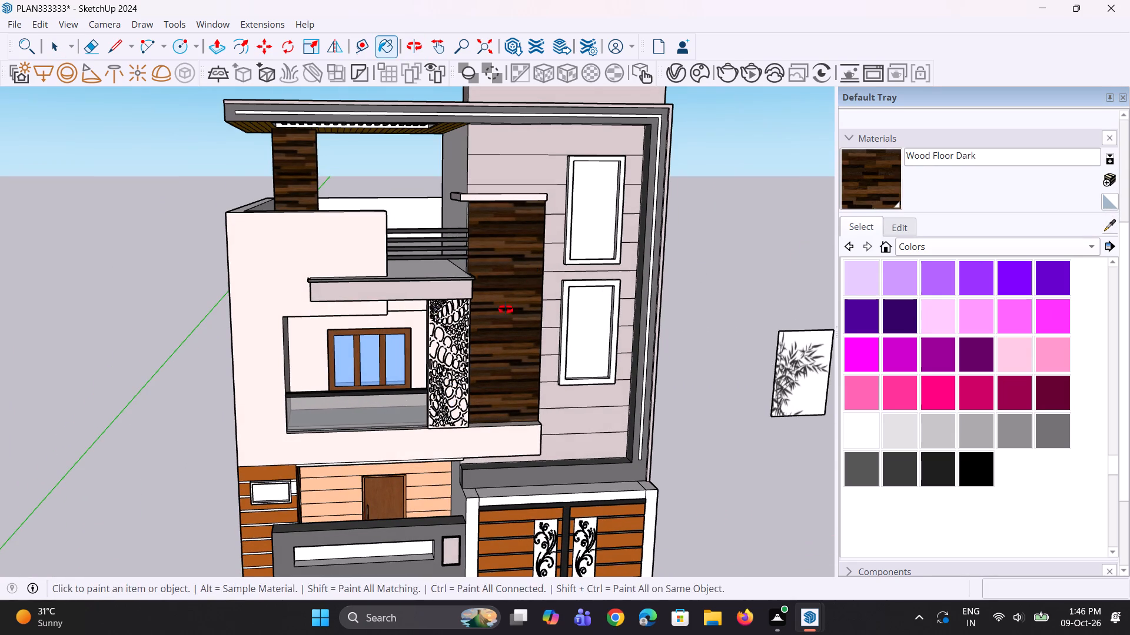
pyautogui.moveTo(506, 309); pyautogui.dragTo(545, 297, button='middle')
pyautogui.scroll(1, 545, 297)
pyautogui.scroll(8, 463, 181)
pyautogui.click(470, 211)
pyautogui.scroll(-4, 471, 212)
pyautogui.moveTo(537, 275); pyautogui.dragTo(51, 259, button='middle')
pyautogui.scroll(2, 225, 246)
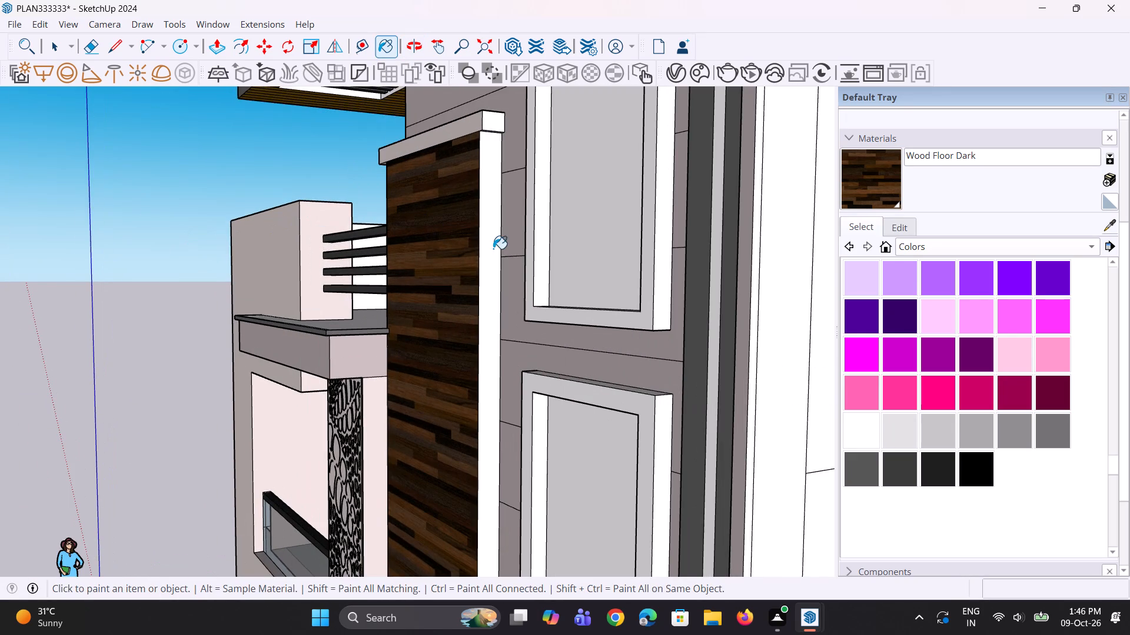
pyautogui.click(491, 248)
pyautogui.scroll(-4, 500, 272)
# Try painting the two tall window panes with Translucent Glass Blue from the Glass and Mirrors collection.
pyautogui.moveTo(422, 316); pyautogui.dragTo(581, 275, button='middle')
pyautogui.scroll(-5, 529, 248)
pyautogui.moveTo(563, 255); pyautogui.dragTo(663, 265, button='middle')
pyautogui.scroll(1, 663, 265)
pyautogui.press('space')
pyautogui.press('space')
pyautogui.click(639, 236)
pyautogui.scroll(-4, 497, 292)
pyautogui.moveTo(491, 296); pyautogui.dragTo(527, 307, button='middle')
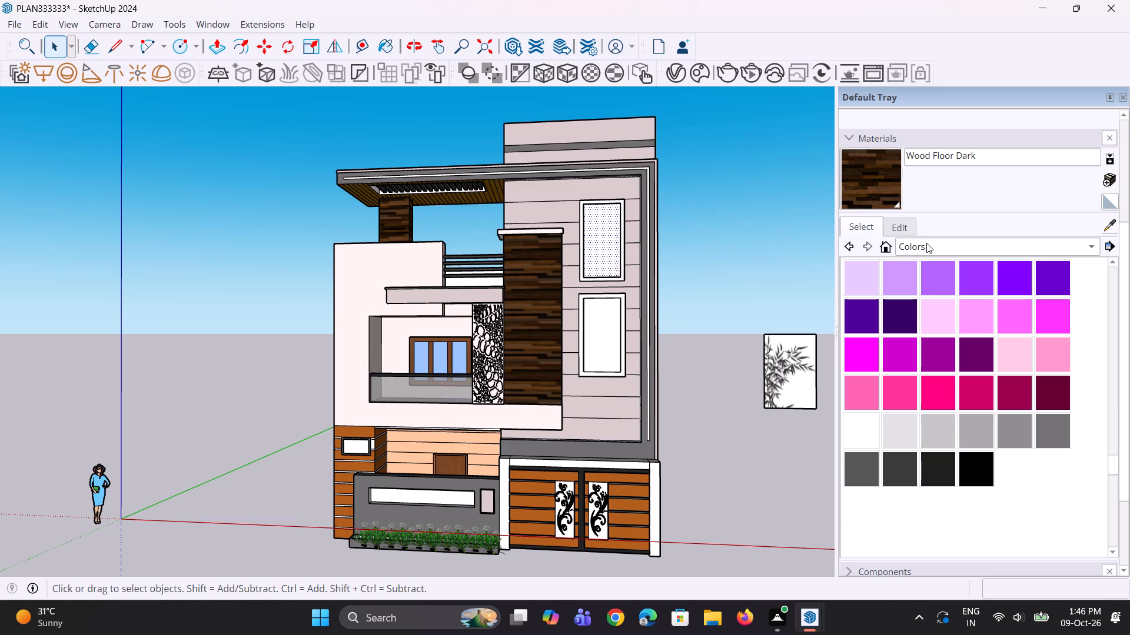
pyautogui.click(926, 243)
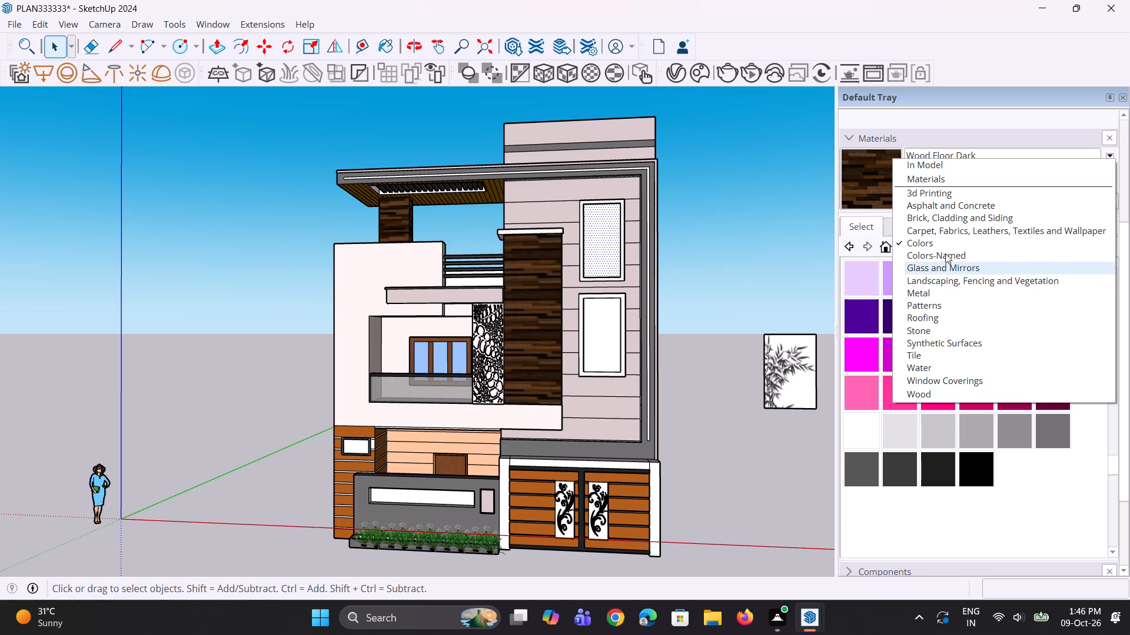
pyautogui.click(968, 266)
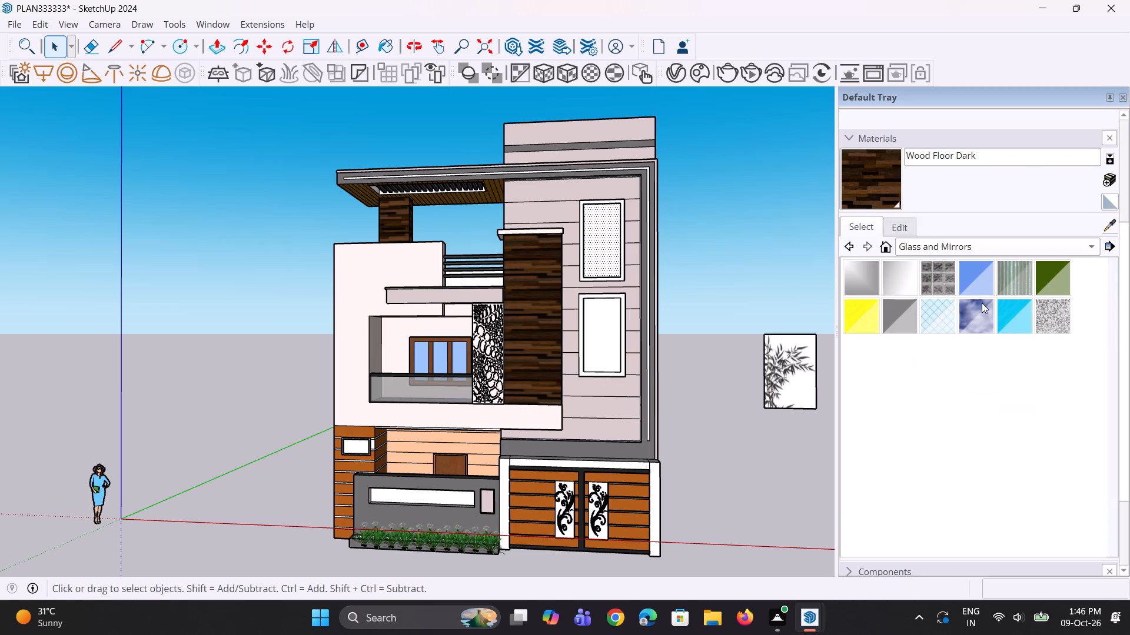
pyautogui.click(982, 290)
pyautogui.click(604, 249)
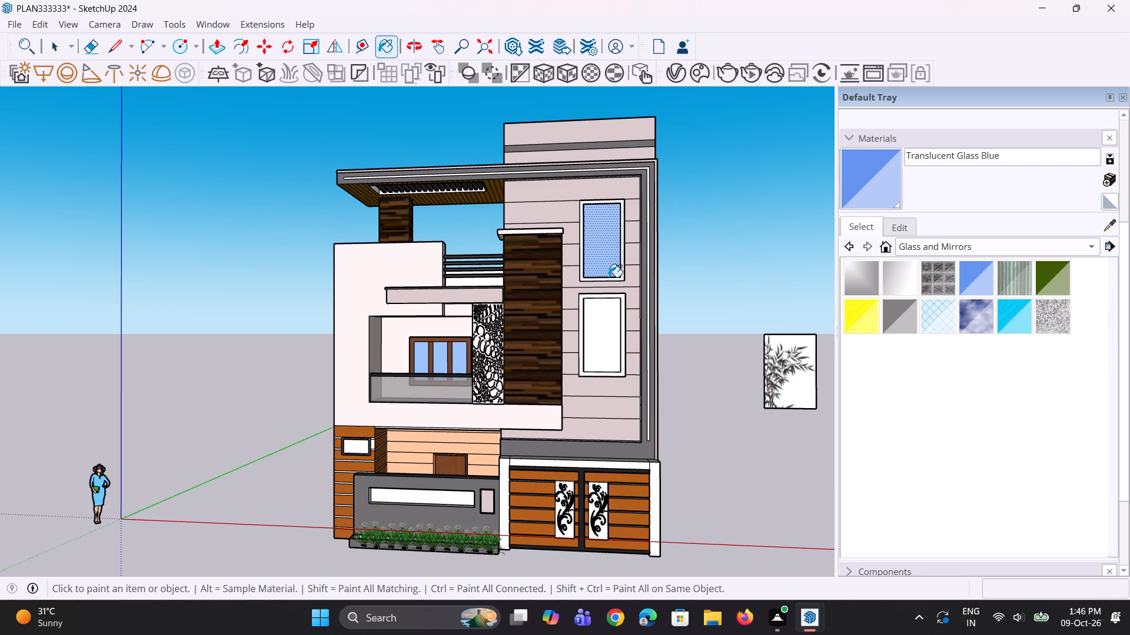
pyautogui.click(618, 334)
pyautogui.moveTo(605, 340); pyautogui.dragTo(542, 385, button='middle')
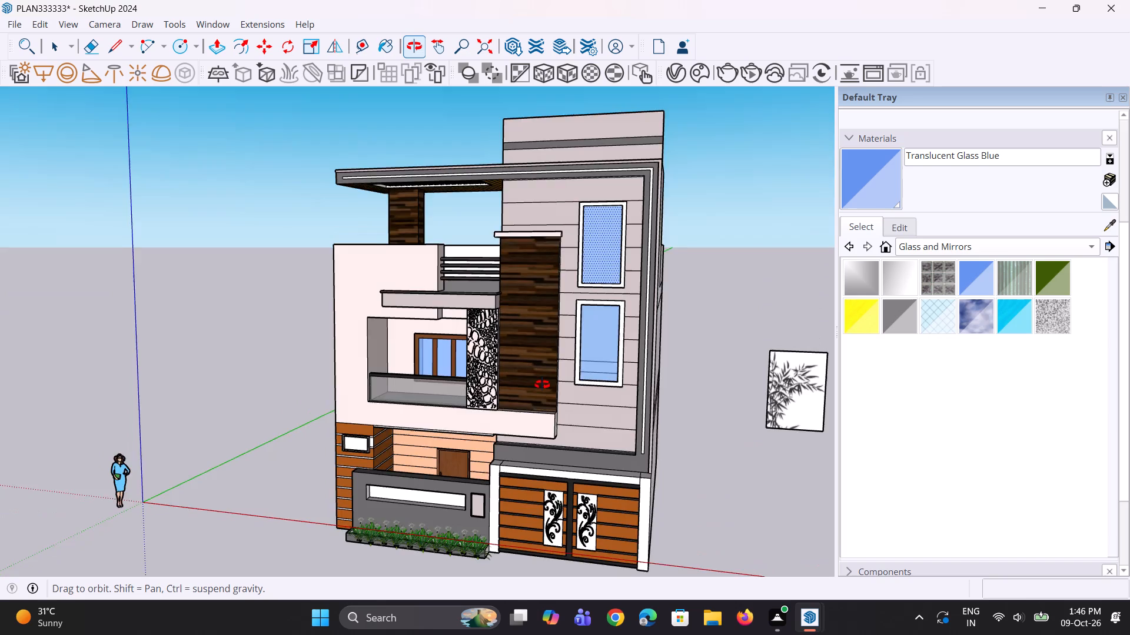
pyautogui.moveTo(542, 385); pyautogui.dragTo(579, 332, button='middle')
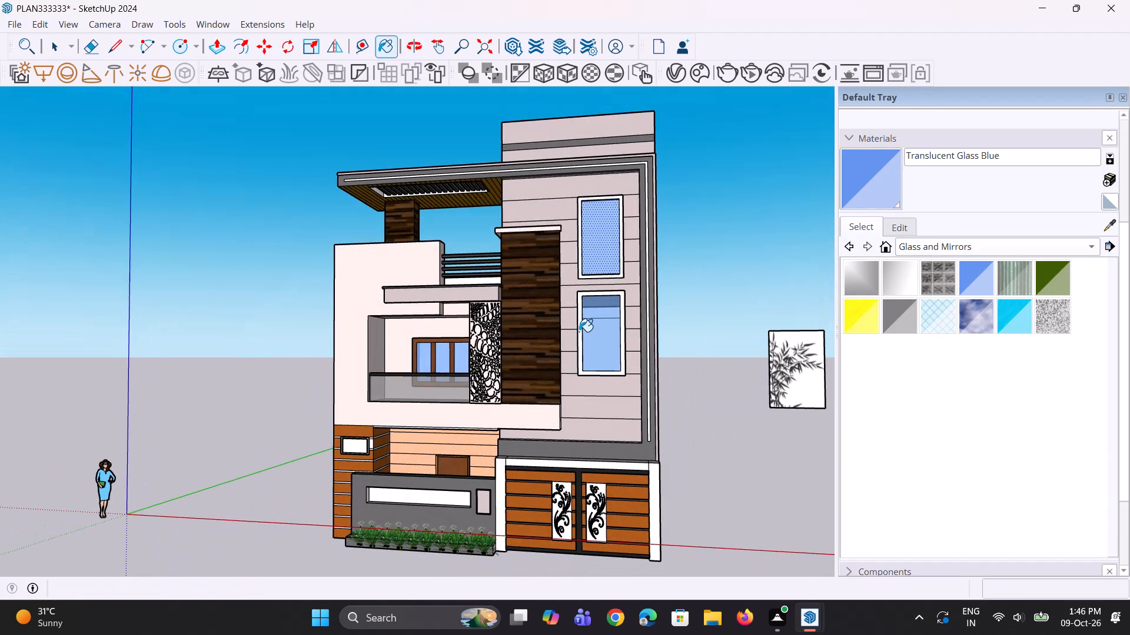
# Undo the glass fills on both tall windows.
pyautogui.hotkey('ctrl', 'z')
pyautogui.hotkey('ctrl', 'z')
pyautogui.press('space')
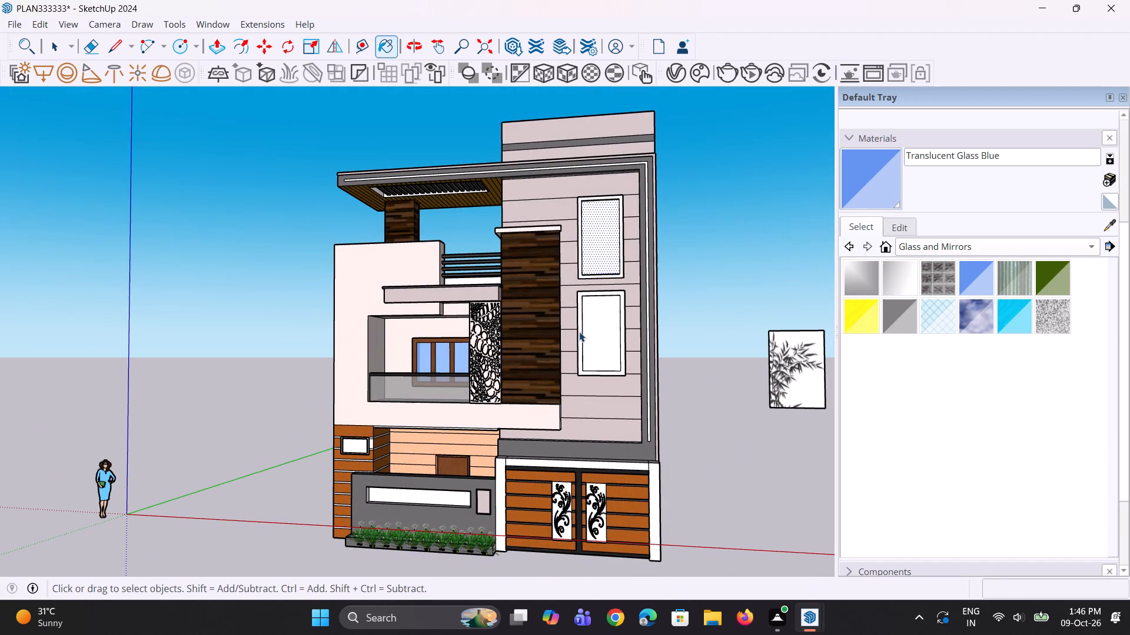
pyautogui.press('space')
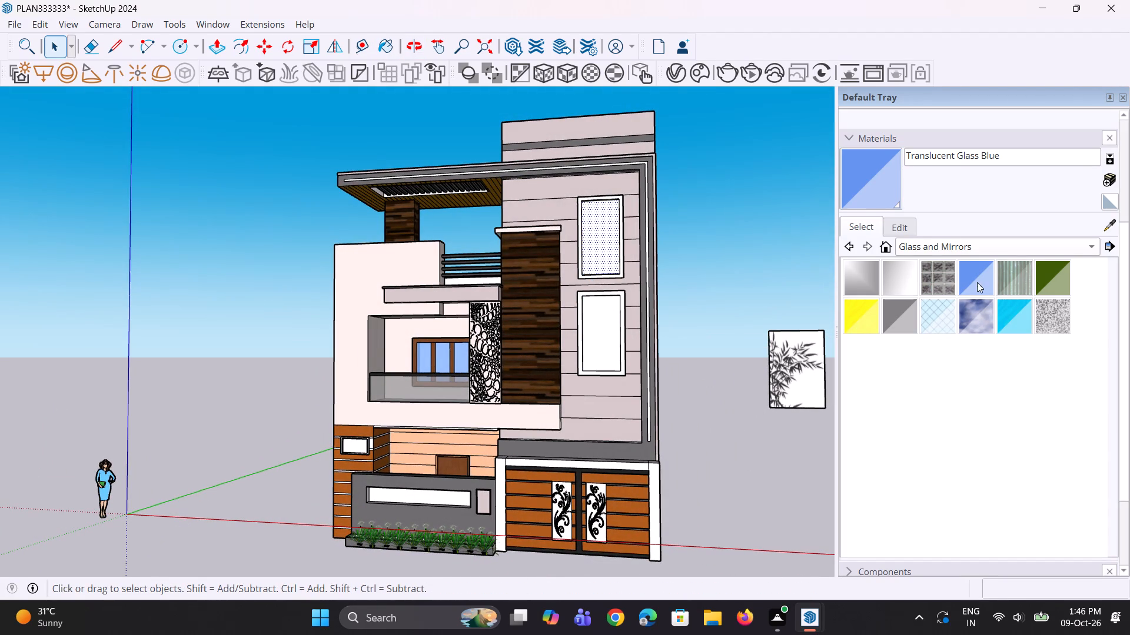
# Paint the upper and lower tall window panes with Translucent Glass Blue, and clear the selection.
pyautogui.click(977, 282)
pyautogui.click(606, 248)
pyautogui.click(594, 348)
pyautogui.moveTo(583, 377); pyautogui.dragTo(656, 440, button='middle')
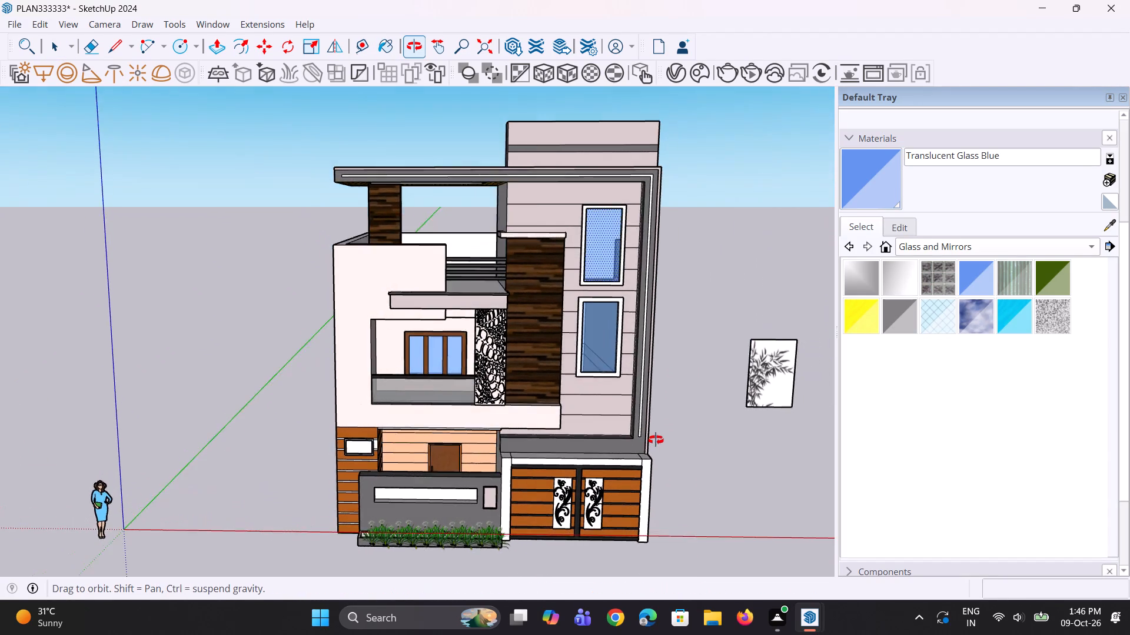
pyautogui.moveTo(656, 440); pyautogui.dragTo(620, 399, button='middle')
pyautogui.scroll(-5, 567, 357)
pyautogui.moveTo(569, 359); pyautogui.dragTo(580, 332, button='middle')
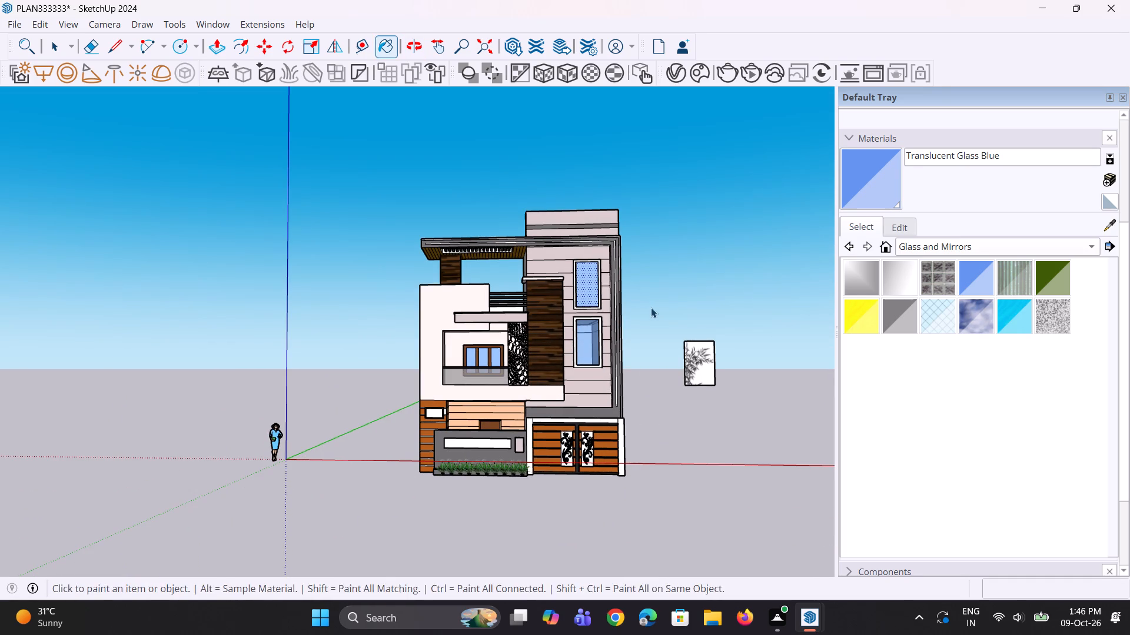
pyautogui.press('space')
pyautogui.press('space')
pyautogui.click(658, 292)
# Examine the tall windows' glass up close and review the whole facade from several angles.
pyautogui.moveTo(453, 321); pyautogui.dragTo(467, 393, button='middle')
pyautogui.scroll(3, 588, 301)
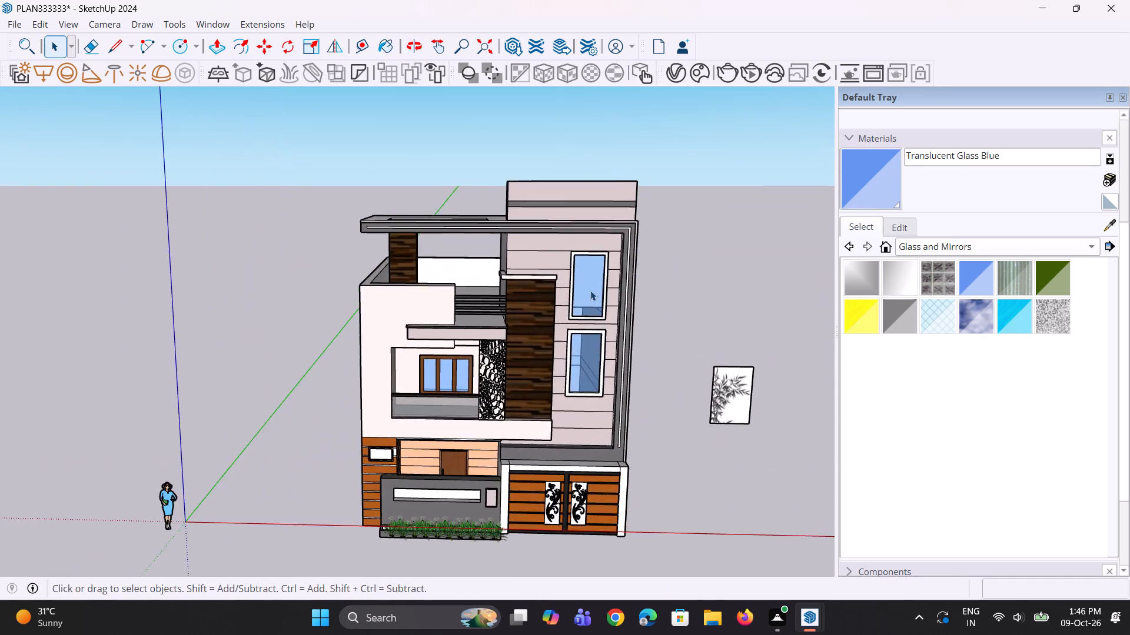
pyautogui.moveTo(592, 292); pyautogui.dragTo(537, 330, button='middle')
pyautogui.scroll(12, 609, 328)
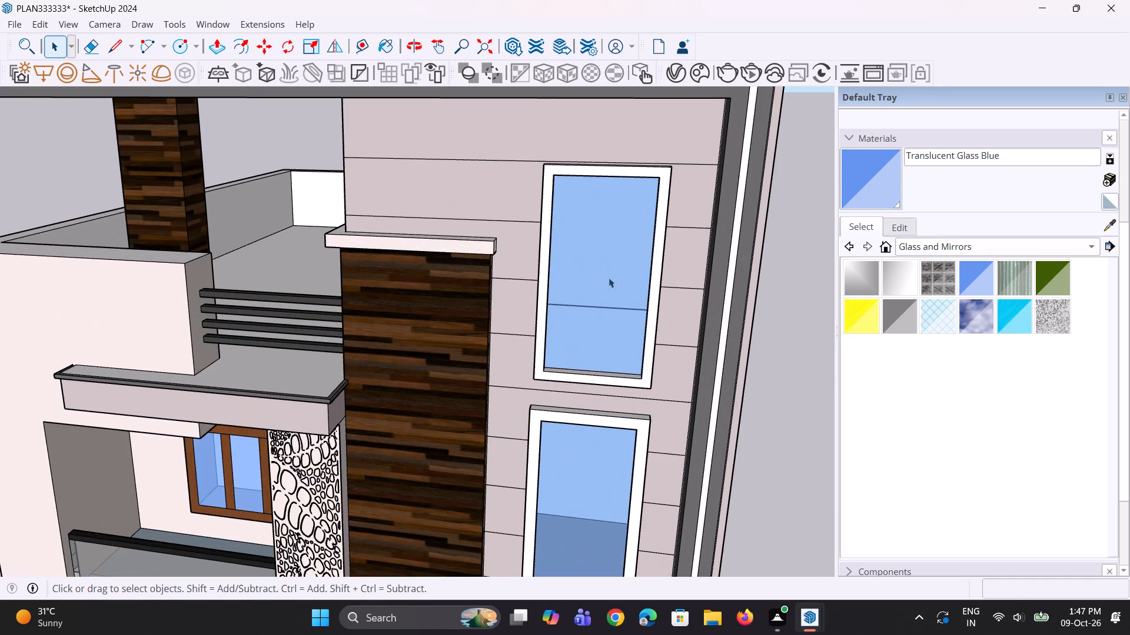
pyautogui.scroll(12, 609, 278)
pyautogui.scroll(12, 607, 314)
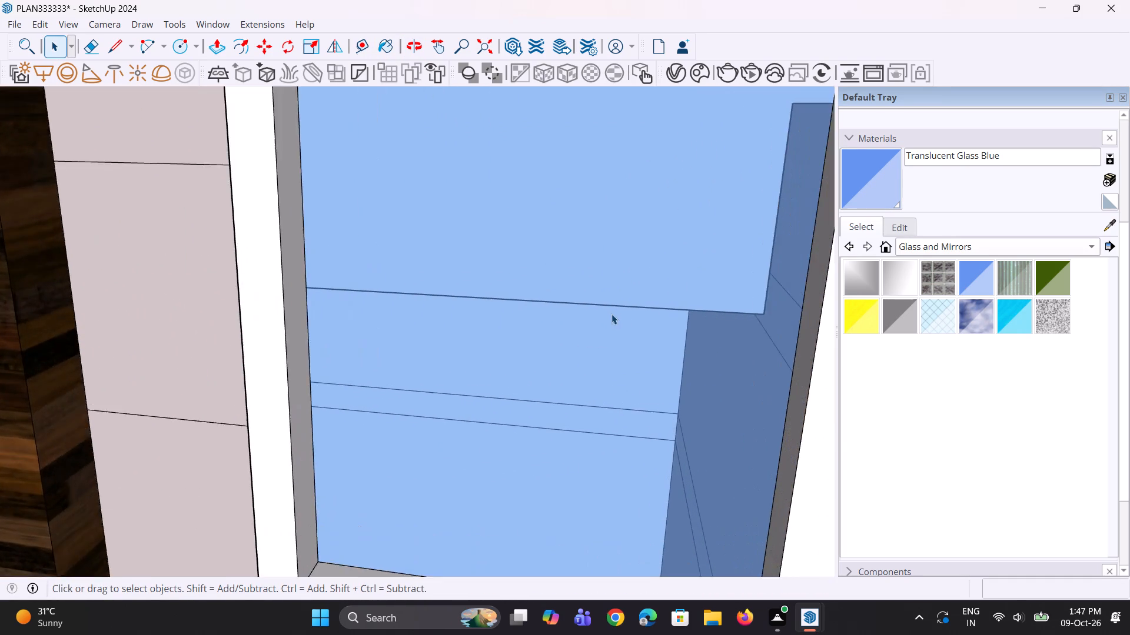
pyautogui.scroll(20, 611, 314)
pyautogui.scroll(9, 611, 314)
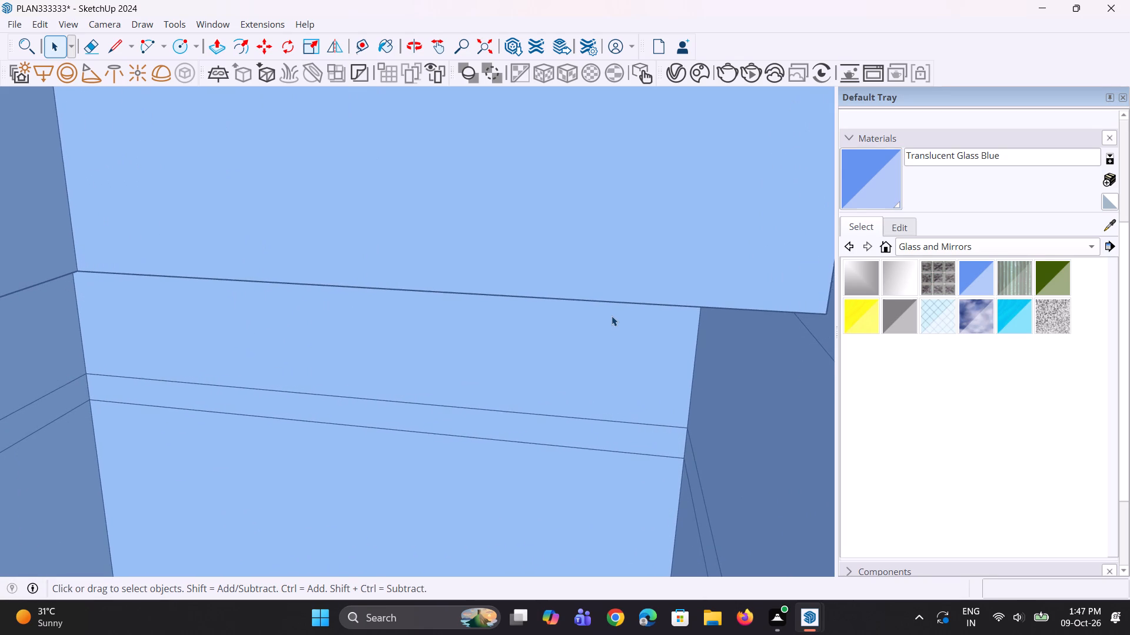
pyautogui.scroll(20, 611, 316)
pyautogui.scroll(9, 611, 316)
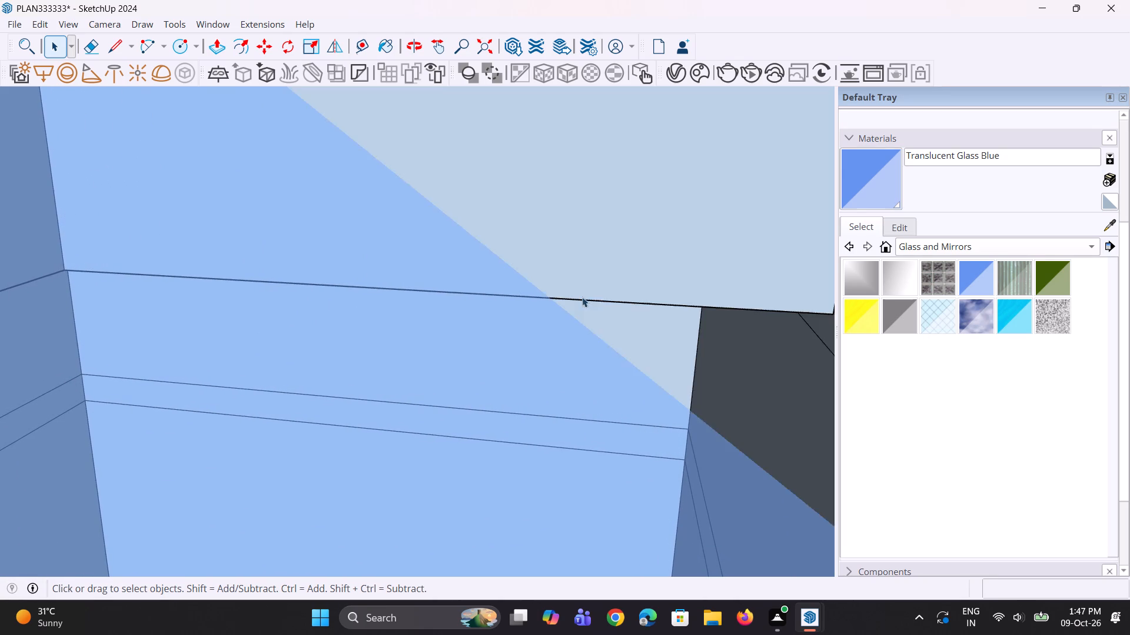
pyautogui.scroll(12, 582, 297)
pyautogui.scroll(-2, 579, 296)
pyautogui.moveTo(579, 296); pyautogui.dragTo(431, 285, button='middle')
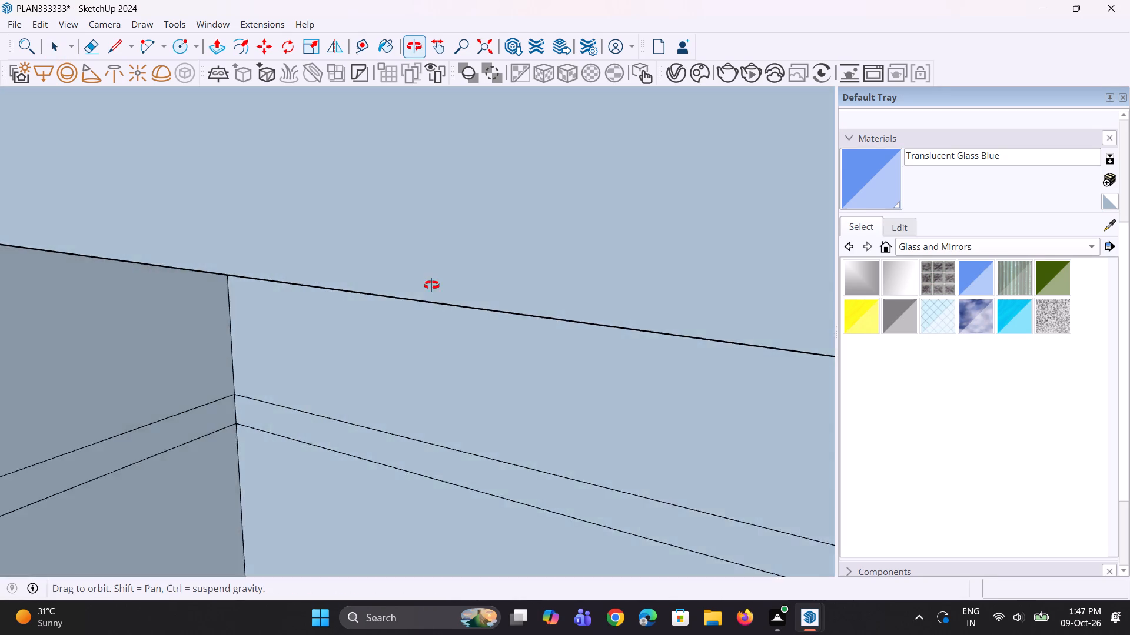
pyautogui.moveTo(431, 285); pyautogui.dragTo(637, 319, button='middle')
pyautogui.scroll(-11, 629, 310)
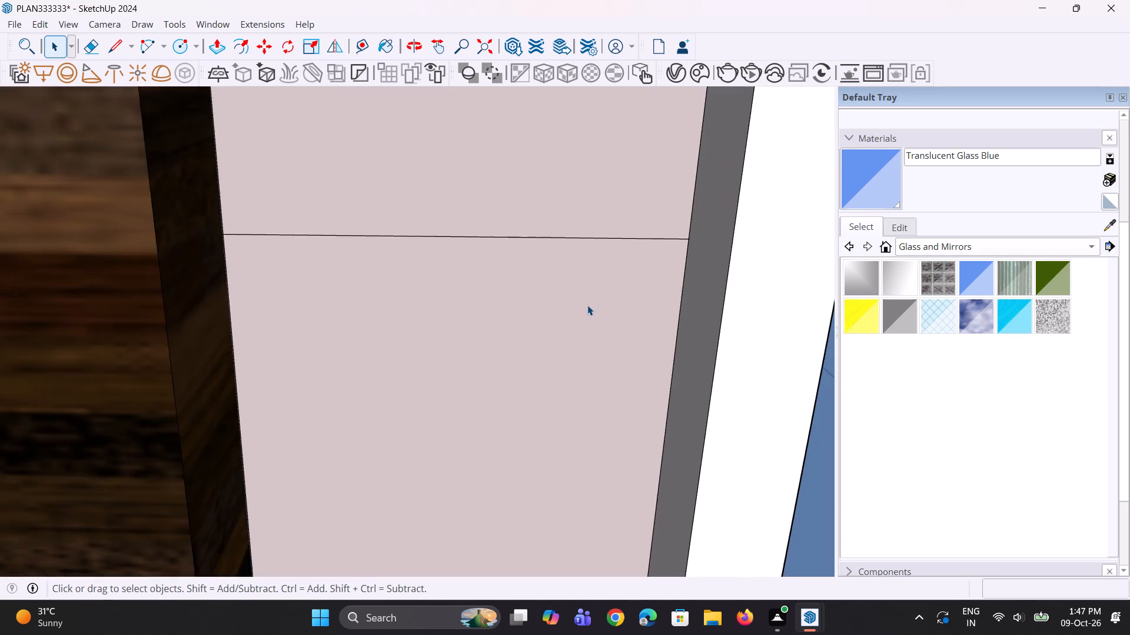
pyautogui.scroll(-20, 587, 305)
pyautogui.scroll(-6, 587, 305)
pyautogui.moveTo(667, 372); pyautogui.dragTo(666, 322, button='middle')
pyautogui.scroll(1, 667, 372)
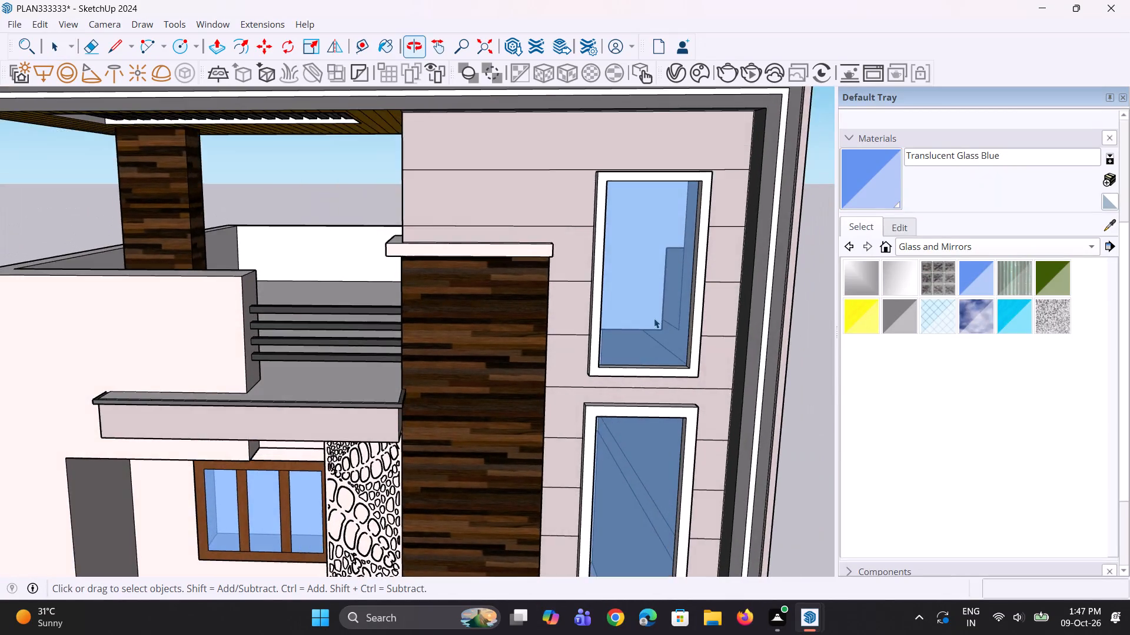
pyautogui.scroll(-11, 587, 309)
pyautogui.moveTo(585, 333); pyautogui.dragTo(584, 294, button='middle')
pyautogui.scroll(1, 584, 299)
pyautogui.click(690, 327)
pyautogui.moveTo(546, 399); pyautogui.dragTo(534, 409, button='middle')
pyautogui.scroll(3, 533, 411)
pyautogui.moveTo(527, 401); pyautogui.dragTo(550, 383, button='middle')
pyautogui.scroll(-5, 549, 377)
pyautogui.moveTo(516, 383); pyautogui.dragTo(517, 402, button='middle')
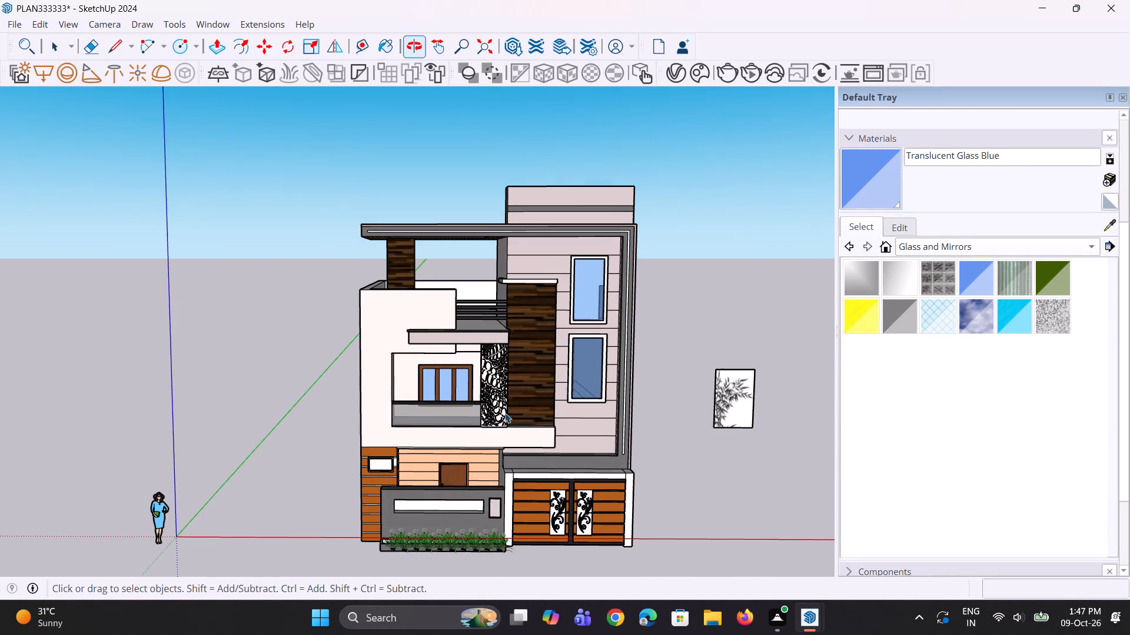
pyautogui.scroll(1, 424, 419)
pyautogui.scroll(-2, 424, 416)
pyautogui.moveTo(429, 416); pyautogui.dragTo(471, 328, button='middle')
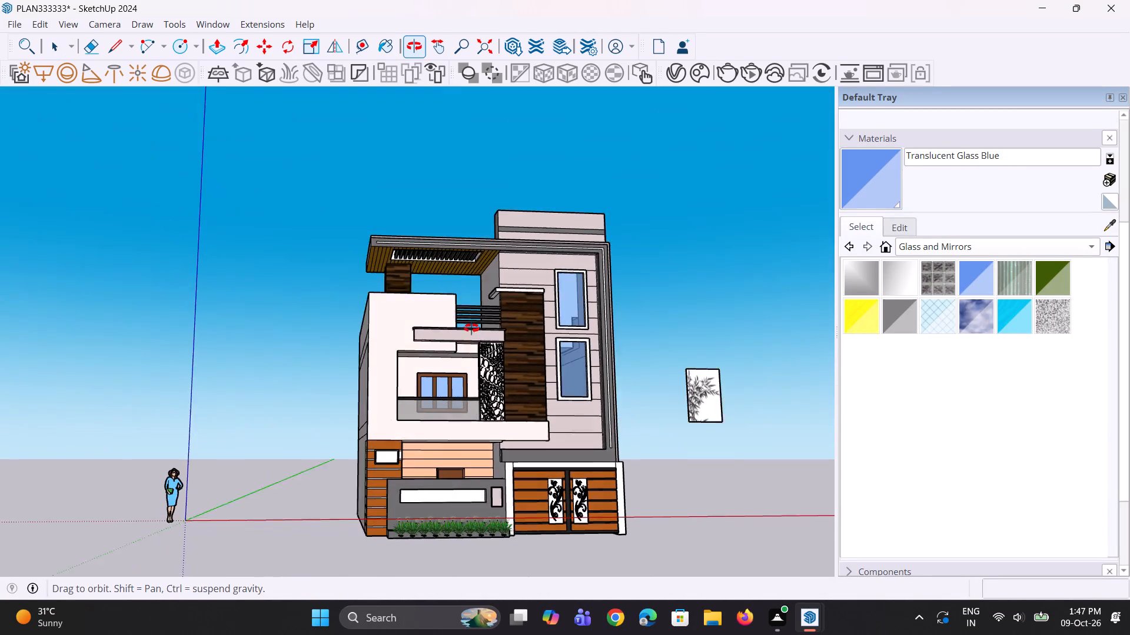
pyautogui.moveTo(471, 328); pyautogui.dragTo(483, 316, button='middle')
# Create a new generic V-Ray material with a light beige diffuse colour of about R 0.925, G 0.827, B 0.653.
pyautogui.click(680, 78)
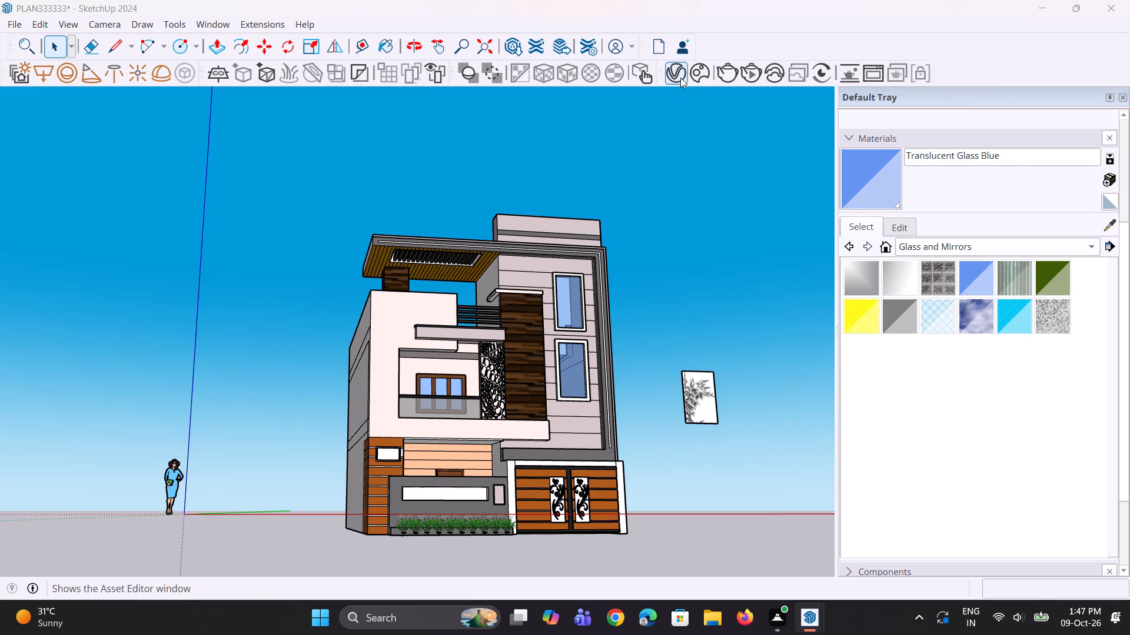
pyautogui.rightClick(456, 92)
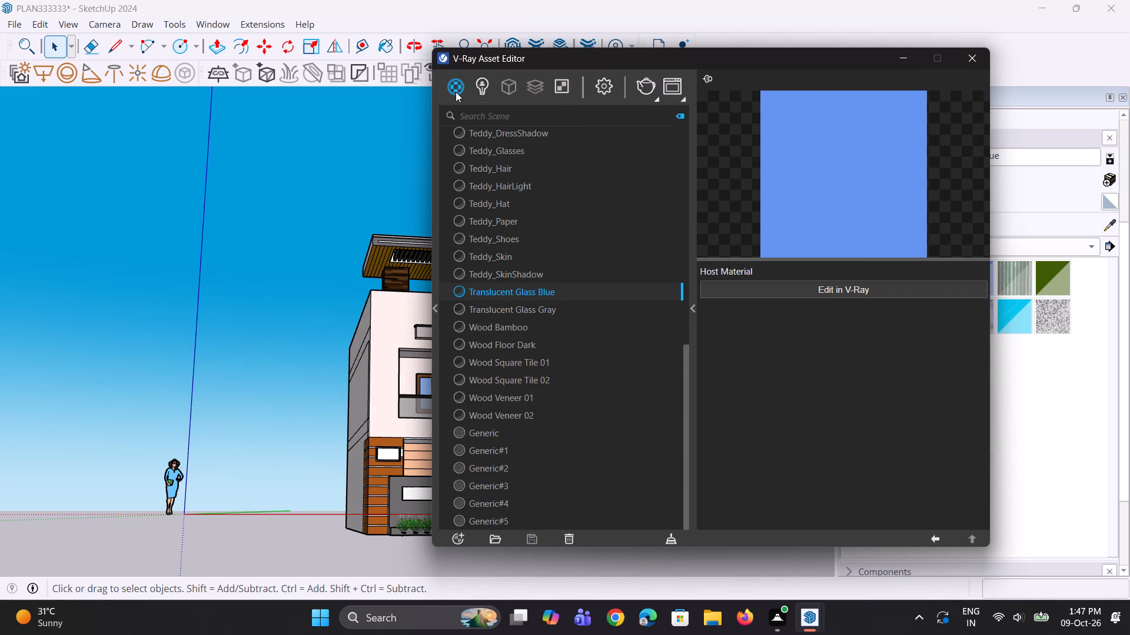
pyautogui.click(489, 112)
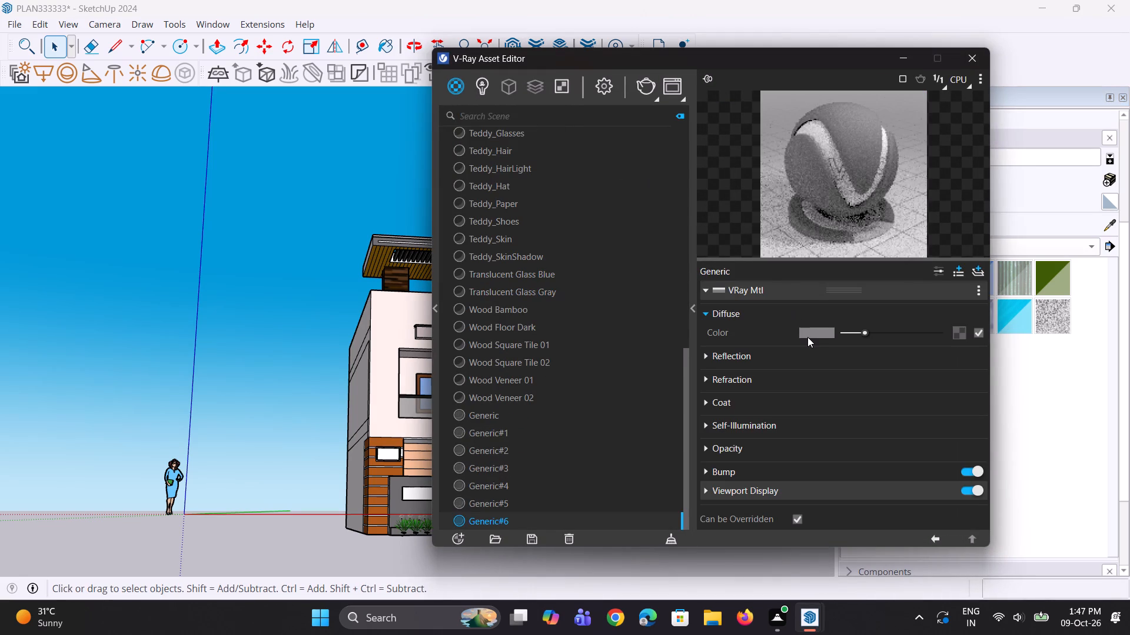
pyautogui.click(807, 337)
pyautogui.moveTo(533, 192); pyautogui.dragTo(540, 209)
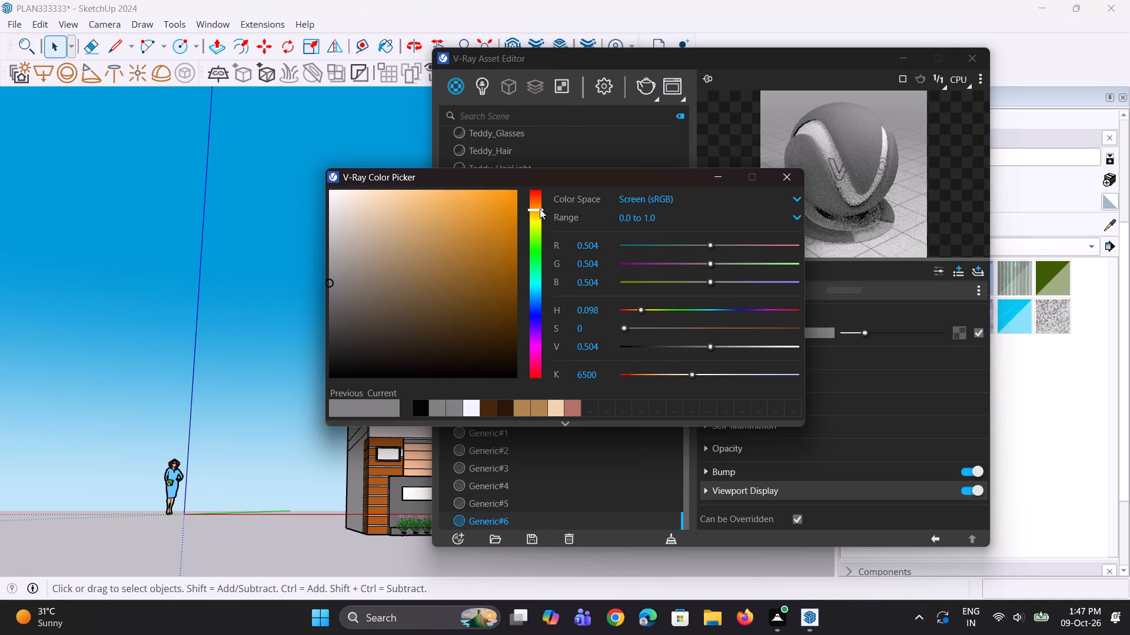
pyautogui.moveTo(540, 209); pyautogui.dragTo(540, 210)
pyautogui.moveTo(416, 220); pyautogui.dragTo(388, 203)
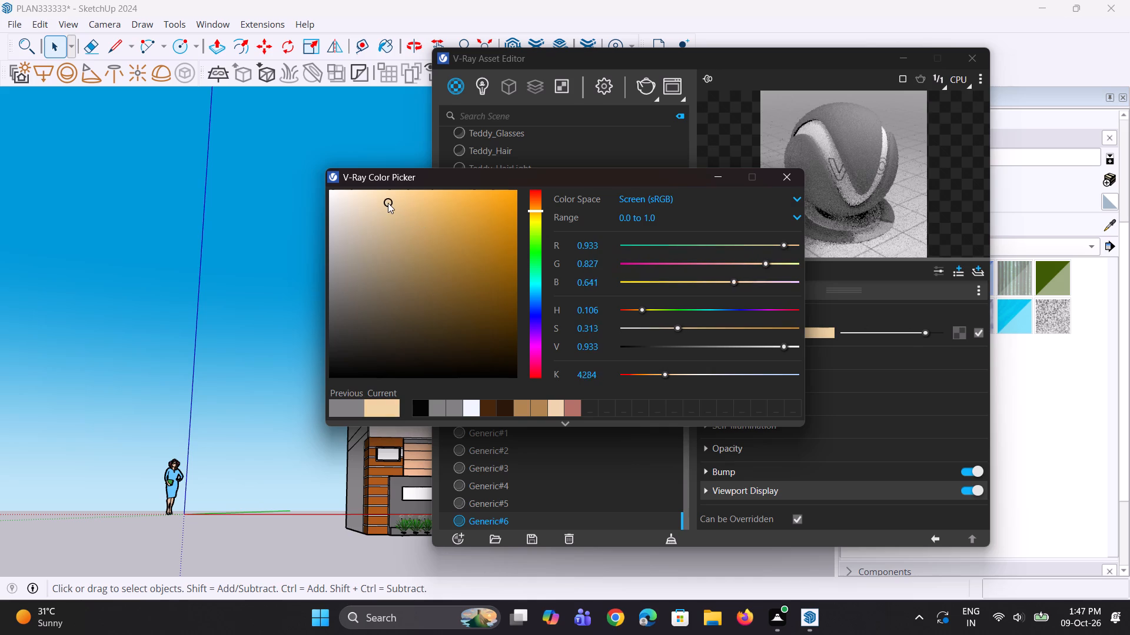
pyautogui.moveTo(388, 203); pyautogui.dragTo(384, 205)
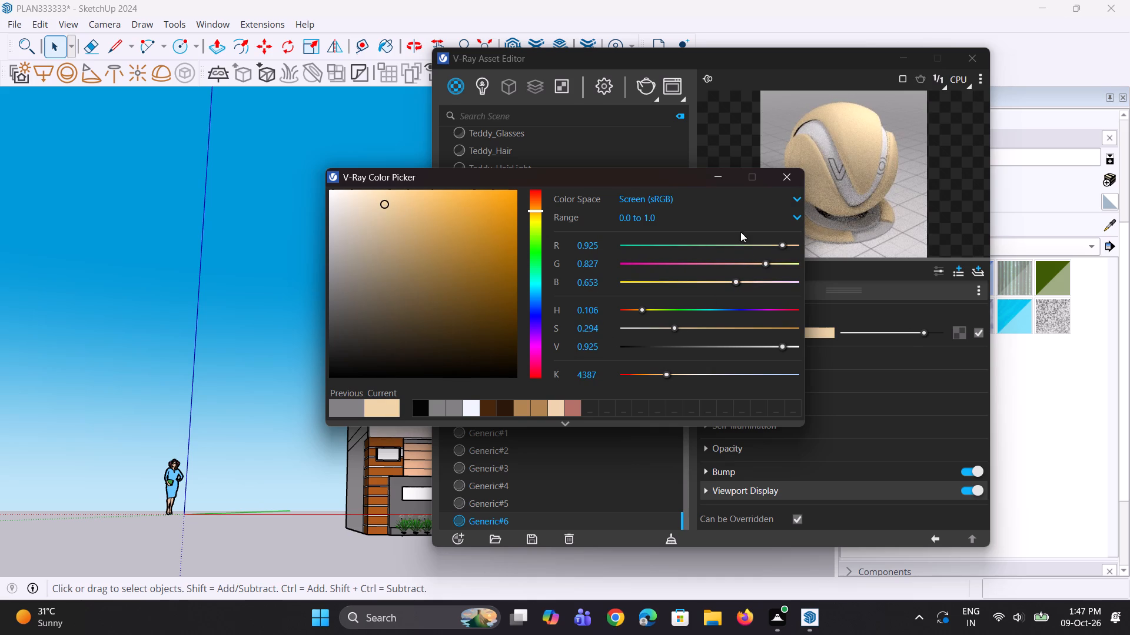
pyautogui.click(721, 177)
# Give the beige material a dark grey reflection colour and a reflection glossiness of 0.95, and put the Asset Editor away.
pyautogui.click(757, 352)
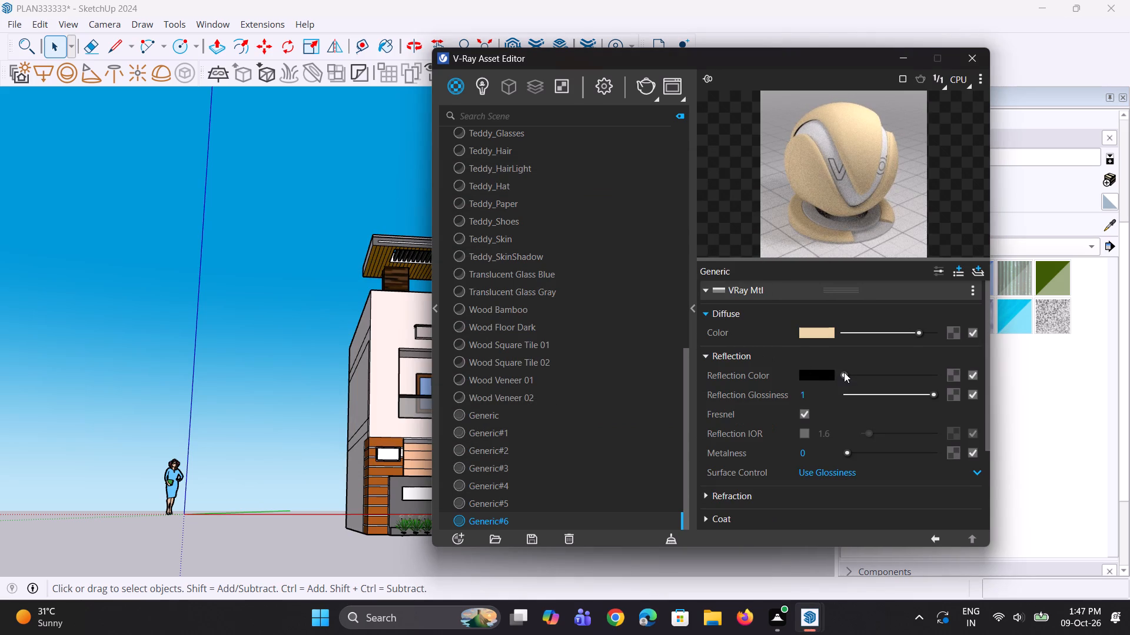
pyautogui.moveTo(845, 372); pyautogui.dragTo(853, 374)
pyautogui.moveTo(807, 391); pyautogui.dragTo(741, 402)
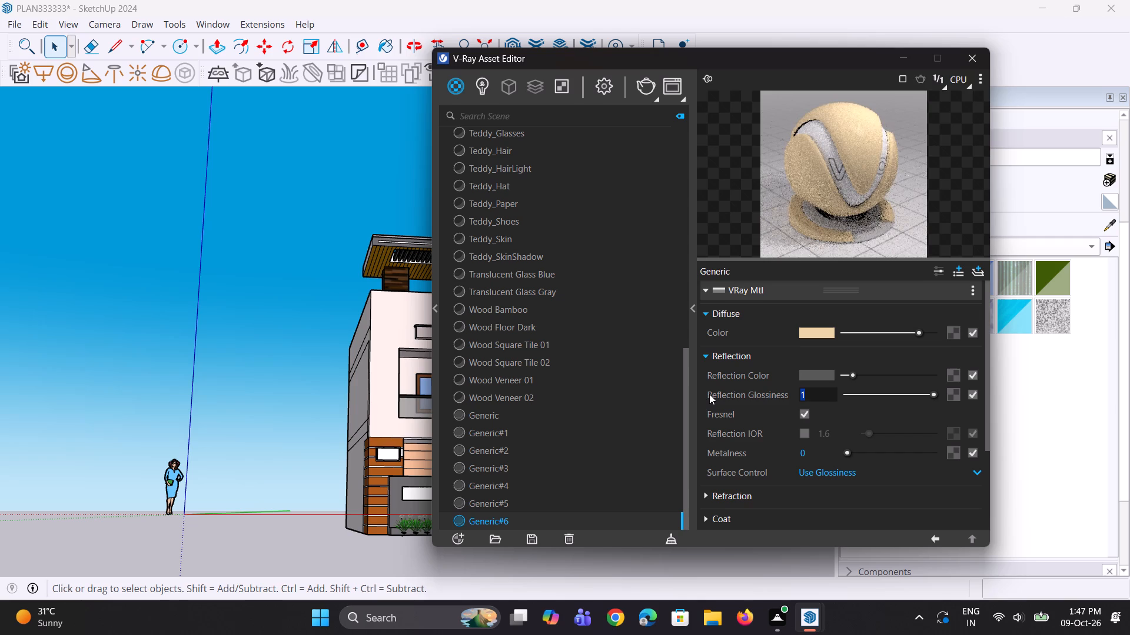
pyautogui.write('0.')
pyautogui.write('95')
pyautogui.press('Return')
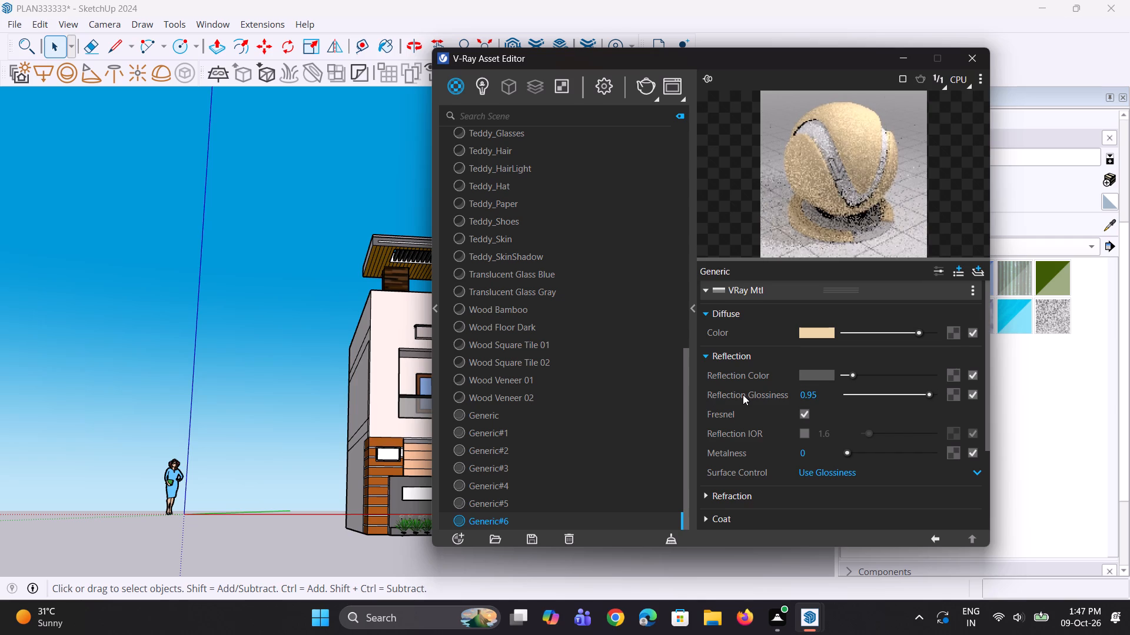
pyautogui.click(881, 210)
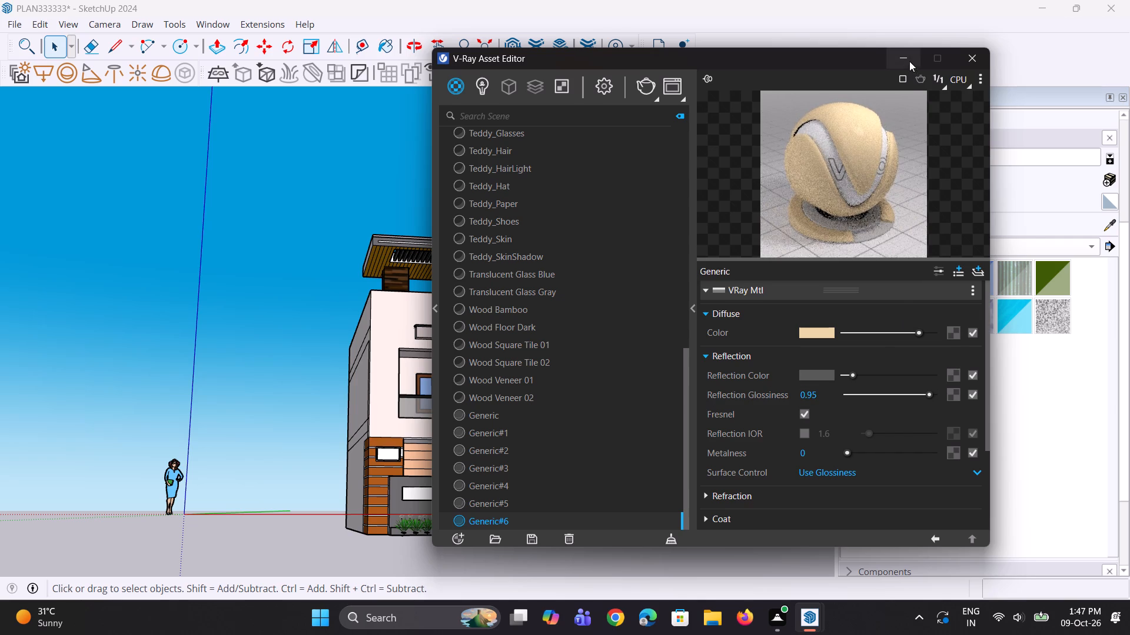
pyautogui.click(909, 60)
# Paint the ground-floor wall planks to the right of and above the entrance door with the new beige material.
pyautogui.moveTo(698, 309); pyautogui.dragTo(640, 427, button='middle')
pyautogui.scroll(7, 417, 493)
pyautogui.moveTo(475, 440); pyautogui.dragTo(488, 422, button='middle')
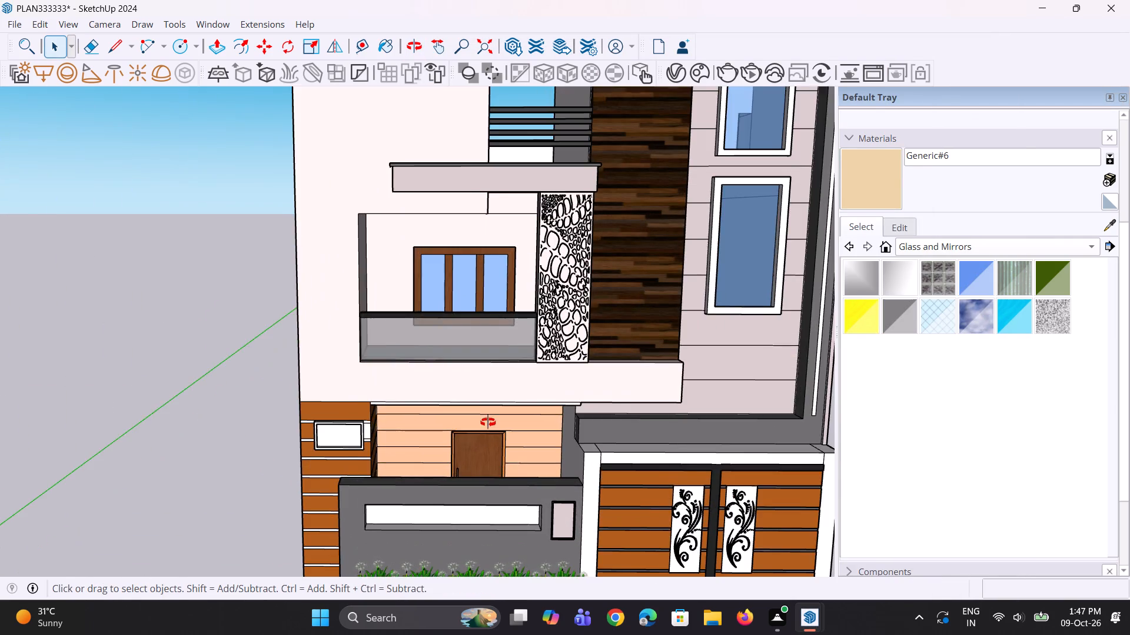
pyautogui.moveTo(488, 422); pyautogui.dragTo(488, 422, button='middle')
pyautogui.click(878, 179)
pyautogui.scroll(3, 589, 500)
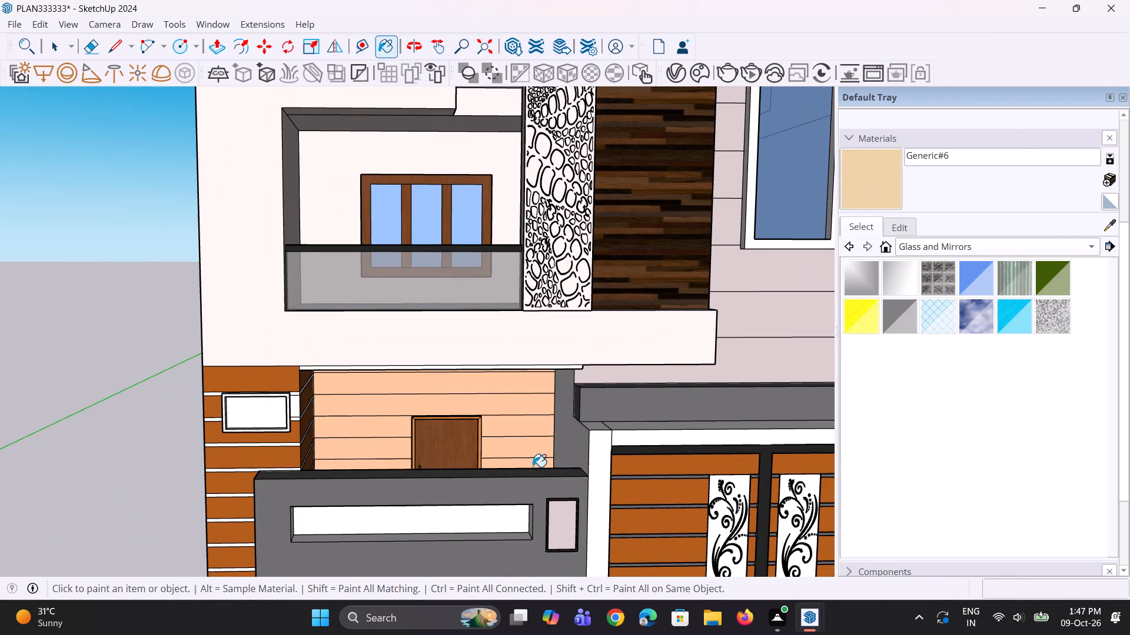
pyautogui.click(533, 467)
pyautogui.click(532, 457)
pyautogui.click(535, 444)
pyautogui.click(537, 435)
pyautogui.click(537, 419)
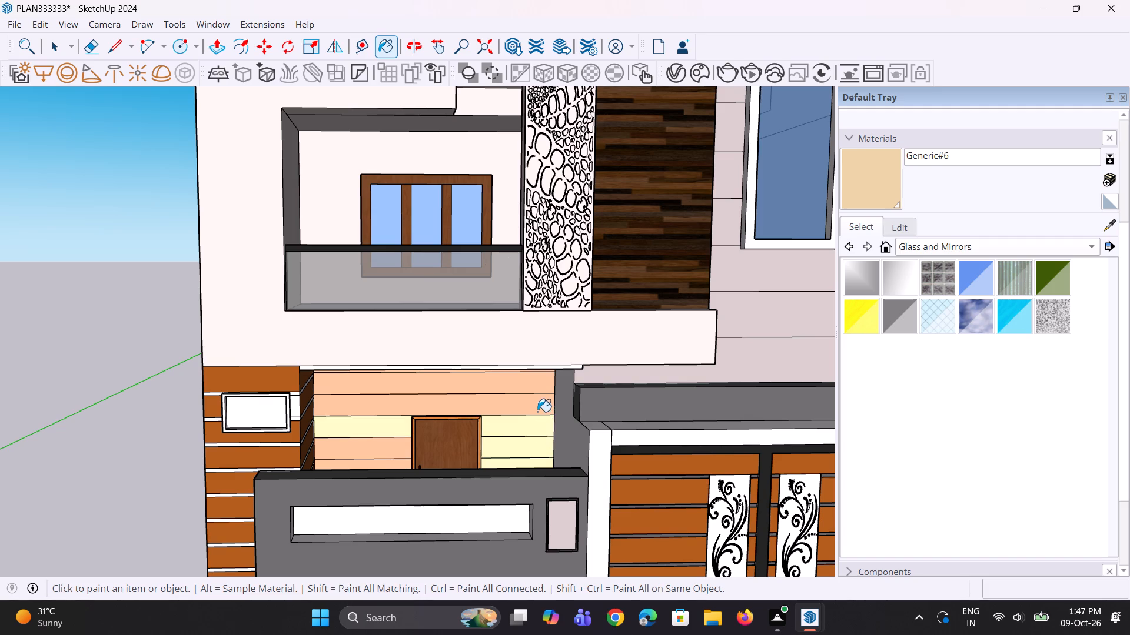
pyautogui.click(537, 407)
pyautogui.click(536, 389)
pyautogui.moveTo(501, 420); pyautogui.dragTo(506, 382, button='middle')
pyautogui.click(509, 373)
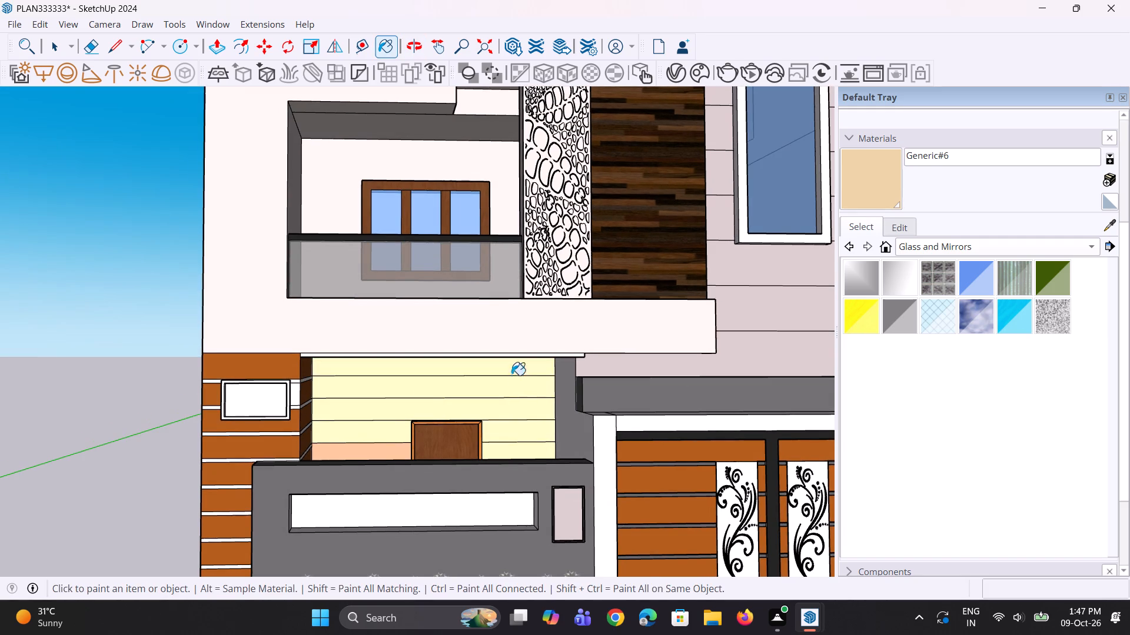
# Paint the planks left of the entrance door, just above the boundary wall, with the same beige material.
pyautogui.scroll(-2, 454, 425)
pyautogui.moveTo(386, 436); pyautogui.dragTo(388, 473, button='middle')
pyautogui.scroll(7, 384, 460)
pyautogui.moveTo(388, 465); pyautogui.dragTo(393, 485, button='middle')
pyautogui.click(406, 431)
pyautogui.click(407, 453)
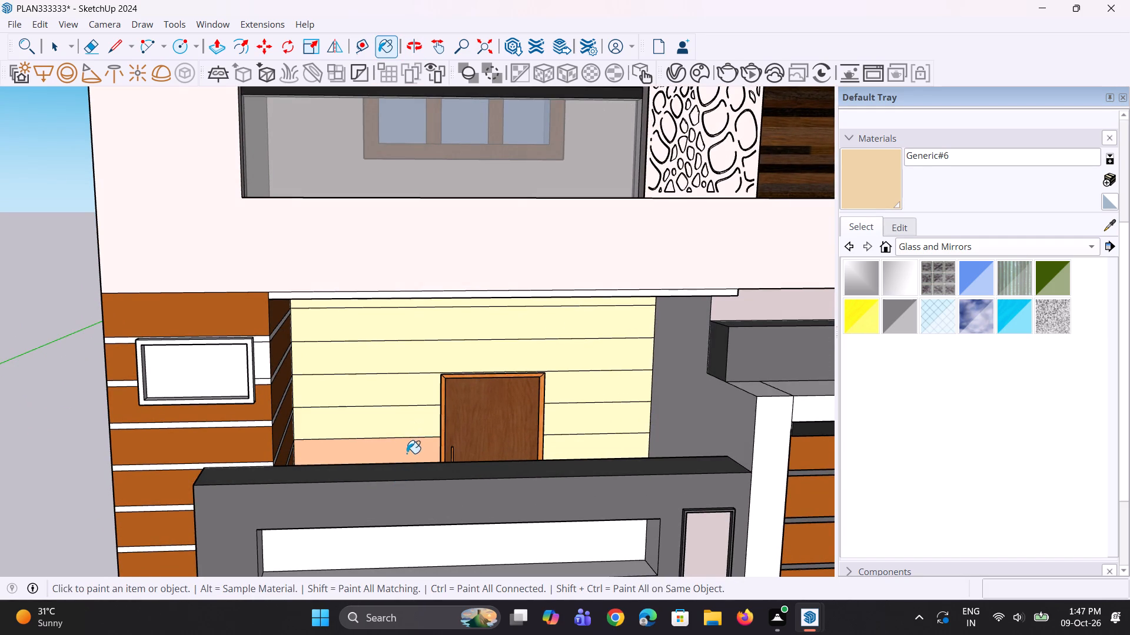
# Paint the lower planks left of the entrance door and the bottom strip beneath it beige, behind the boundary wall.
pyautogui.scroll(1, 421, 444)
pyautogui.moveTo(427, 446); pyautogui.dragTo(414, 527, button='middle')
pyautogui.scroll(3, 407, 497)
pyautogui.moveTo(419, 489); pyautogui.dragTo(419, 536, button='middle')
pyautogui.scroll(2, 397, 469)
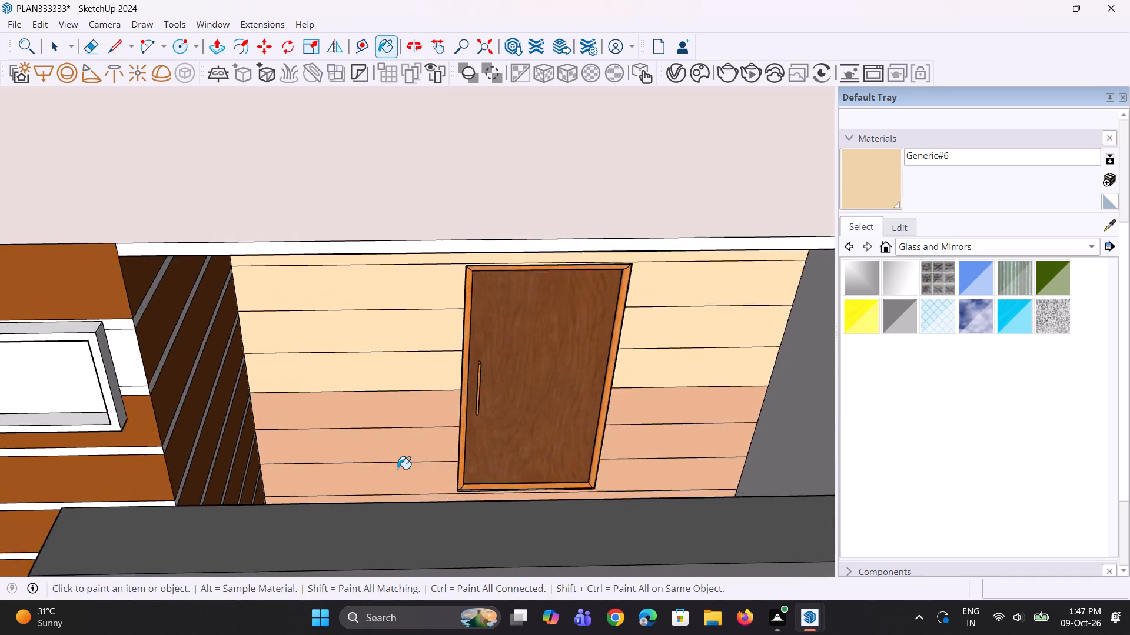
pyautogui.scroll(1, 397, 469)
pyautogui.moveTo(399, 484); pyautogui.dragTo(388, 517, button='middle')
pyautogui.click(415, 402)
pyautogui.click(411, 435)
pyautogui.moveTo(410, 457); pyautogui.dragTo(412, 467)
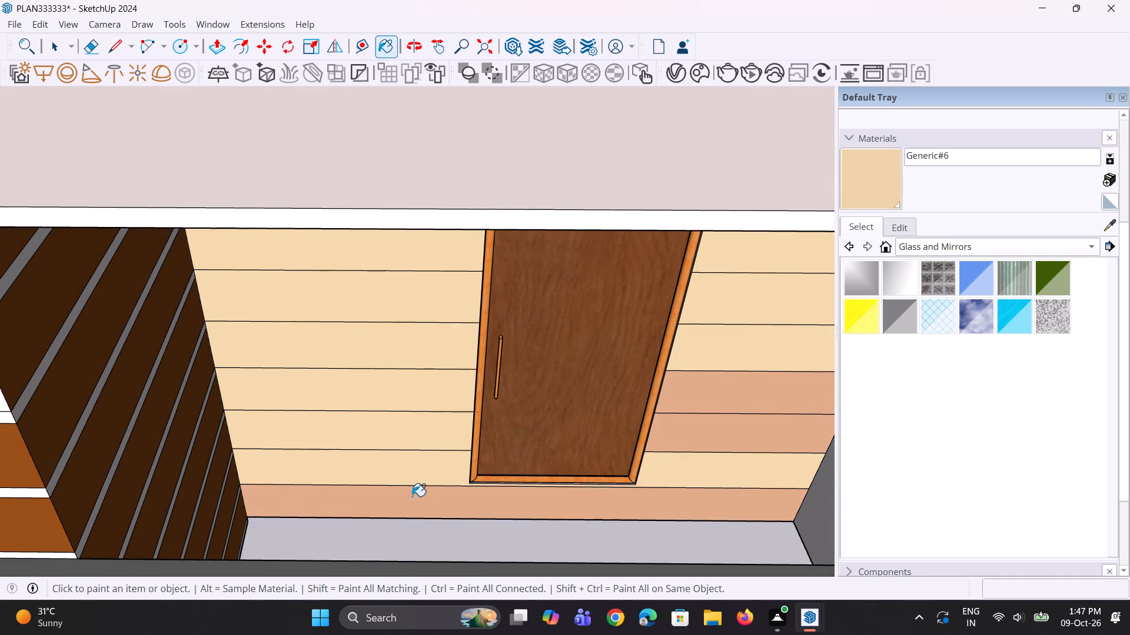
pyautogui.click(412, 496)
pyautogui.click(411, 512)
# Review the beige entrance wall against the rest of the facade, and leave the painting tool.
pyautogui.scroll(-5, 431, 519)
pyautogui.moveTo(487, 527); pyautogui.dragTo(607, 439, button='middle')
pyautogui.scroll(-4, 580, 391)
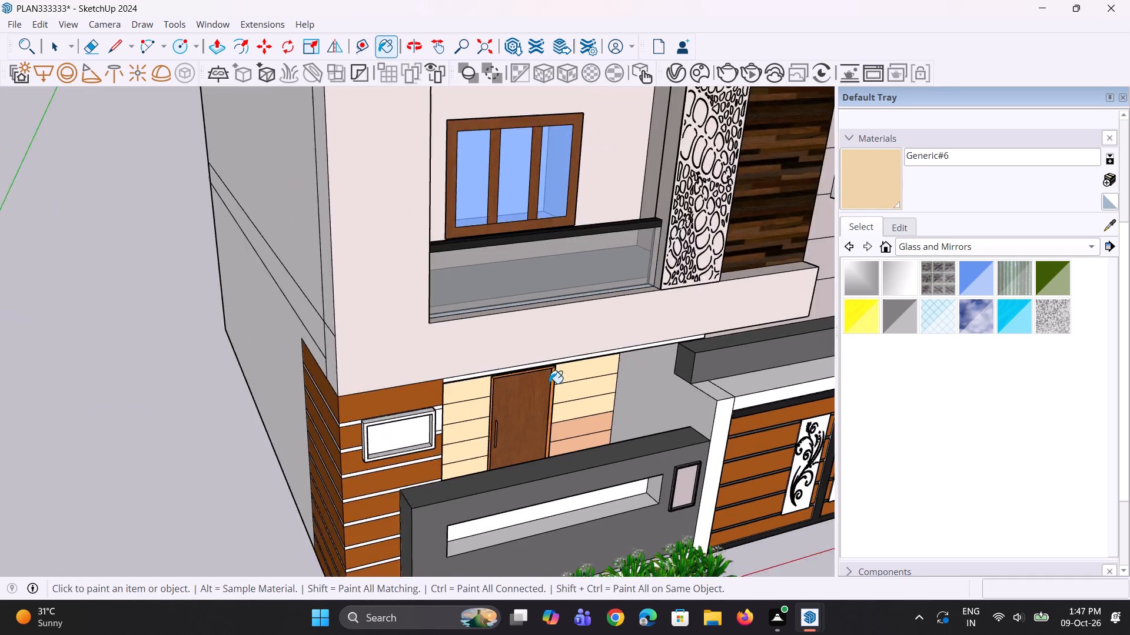
pyautogui.scroll(-5, 549, 383)
pyautogui.moveTo(626, 527); pyautogui.dragTo(572, 446, button='middle')
pyautogui.scroll(-1, 560, 439)
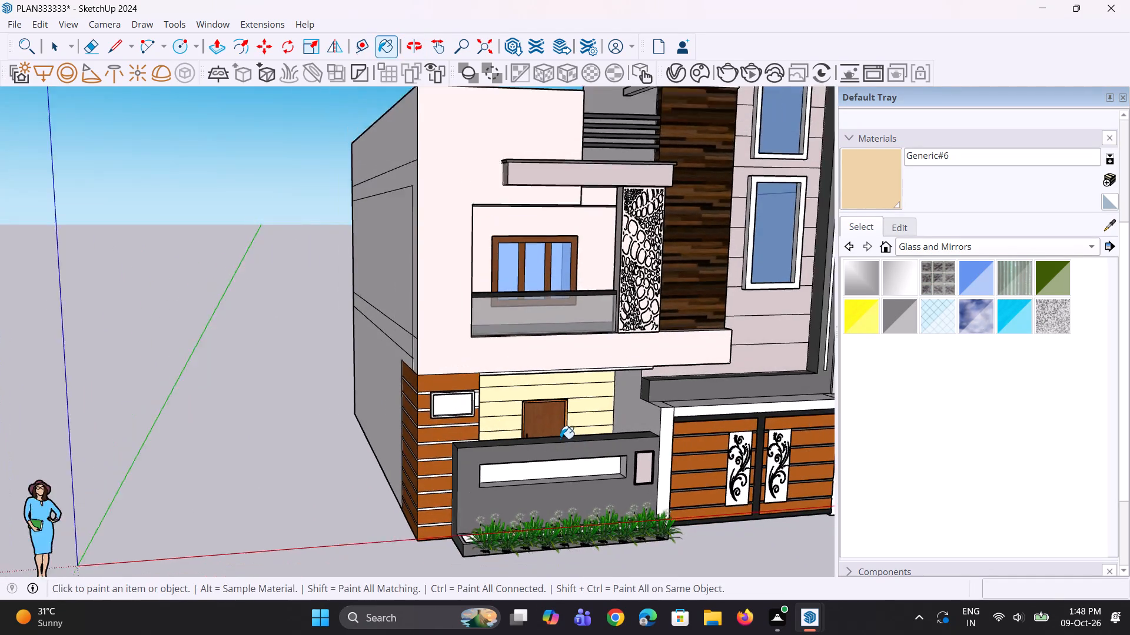
pyautogui.scroll(-2, 560, 439)
pyautogui.moveTo(557, 439); pyautogui.dragTo(561, 422, button='middle')
pyautogui.press('space')
pyautogui.press('space')
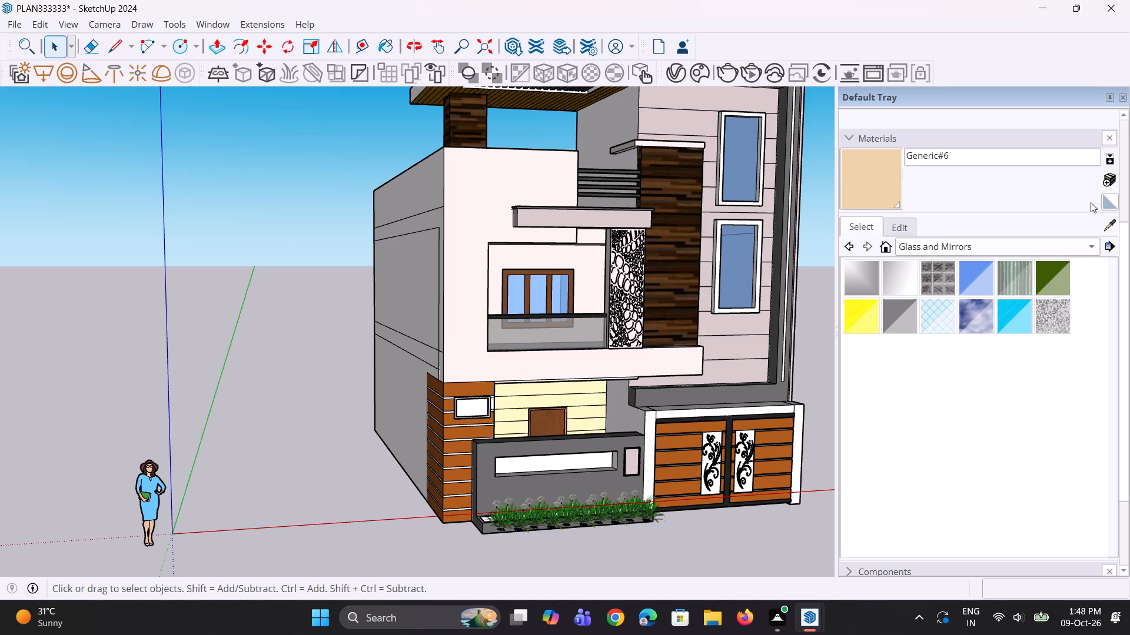
# Sample the corner pillar's orange-brown material and paint the back, near end and bottom of the boundary wall's long recess.
pyautogui.click(1102, 226)
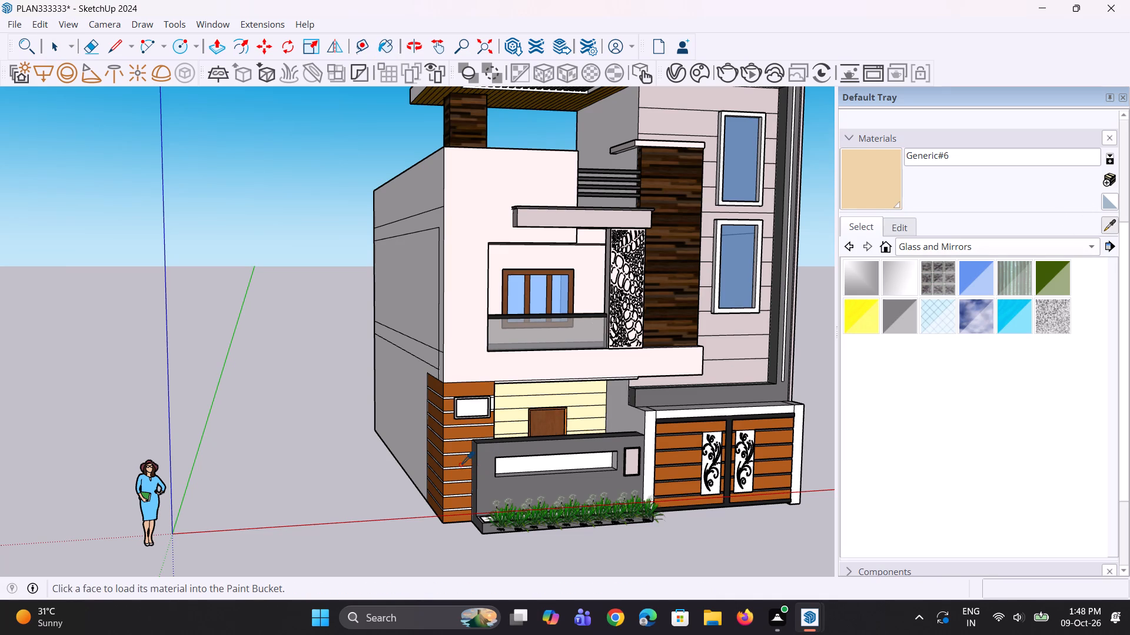
pyautogui.click(460, 464)
pyautogui.scroll(3, 541, 464)
pyautogui.moveTo(553, 464); pyautogui.dragTo(551, 414, button='middle')
pyautogui.click(530, 453)
pyautogui.moveTo(619, 489); pyautogui.dragTo(491, 486, button='middle')
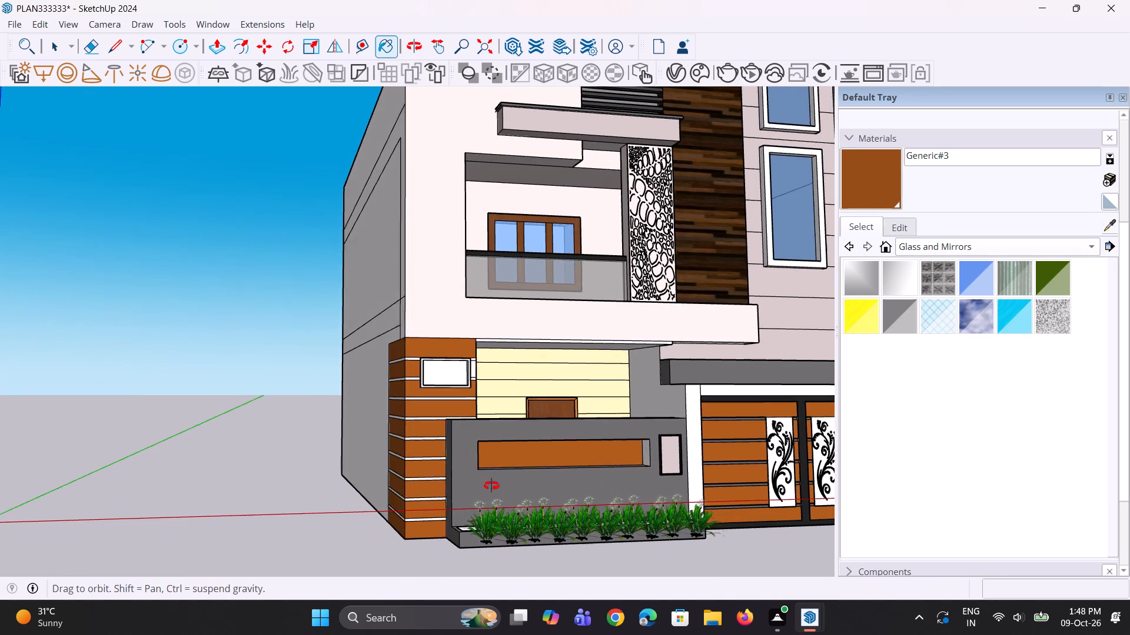
pyautogui.moveTo(491, 486); pyautogui.dragTo(387, 492, button='middle')
pyautogui.scroll(6, 387, 476)
pyautogui.click(407, 456)
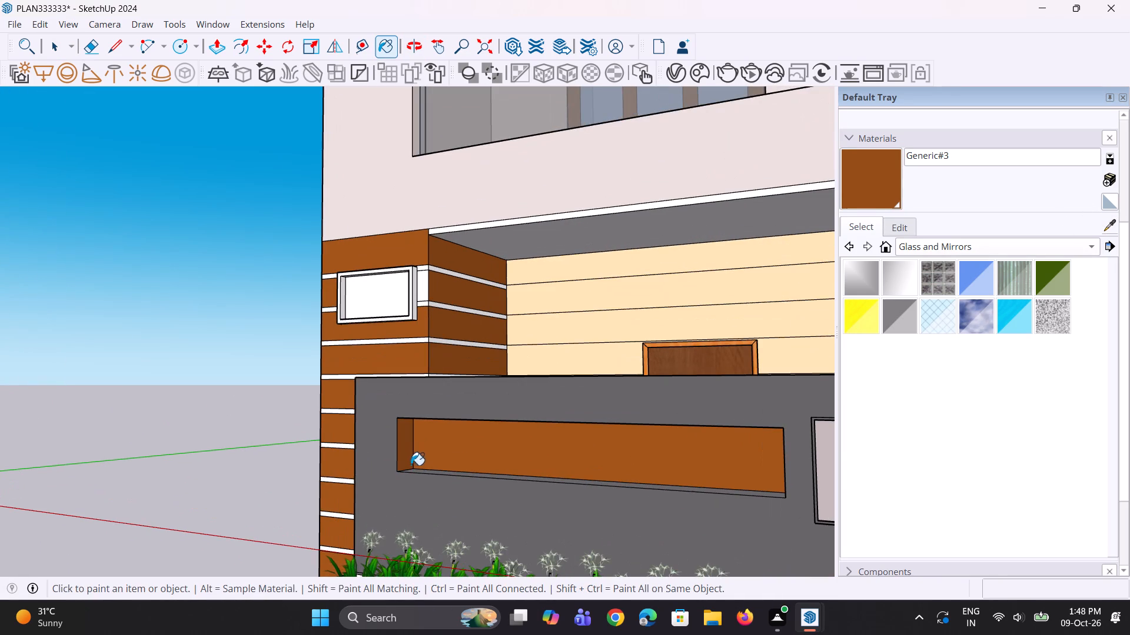
pyautogui.moveTo(494, 494); pyautogui.dragTo(511, 547, button='middle')
pyautogui.scroll(2, 543, 504)
pyautogui.click(544, 504)
# Paint the remaining end face and the top face of the boundary wall's recess with the same orange-brown material.
pyautogui.scroll(-5, 503, 503)
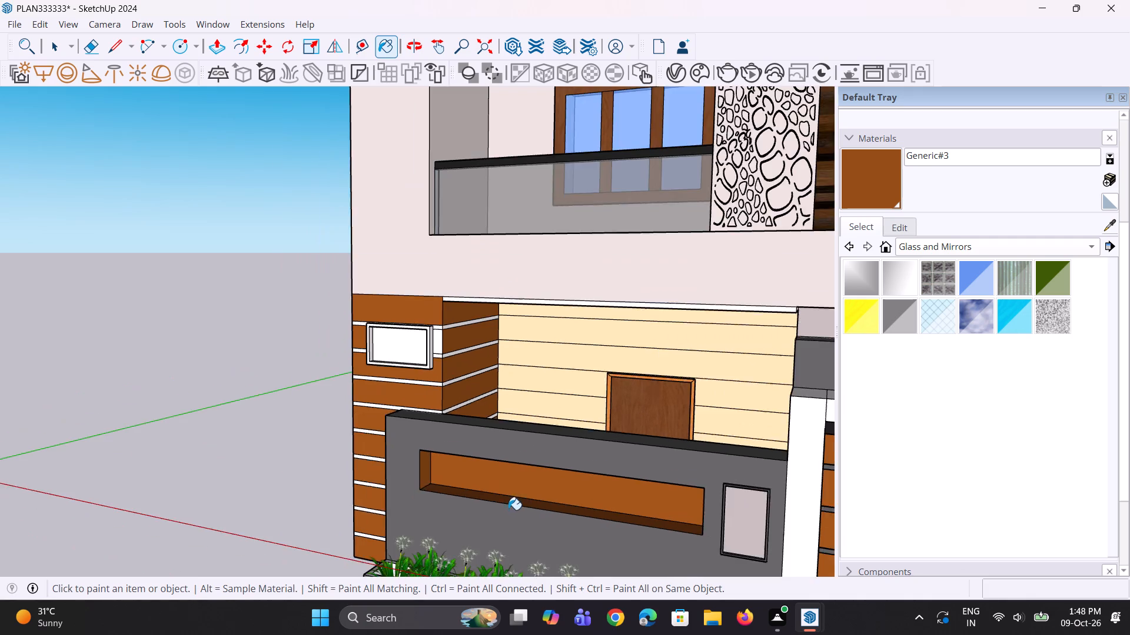
pyautogui.moveTo(733, 520); pyautogui.dragTo(1125, 415, button='middle')
pyautogui.scroll(3, 646, 506)
pyautogui.click(596, 472)
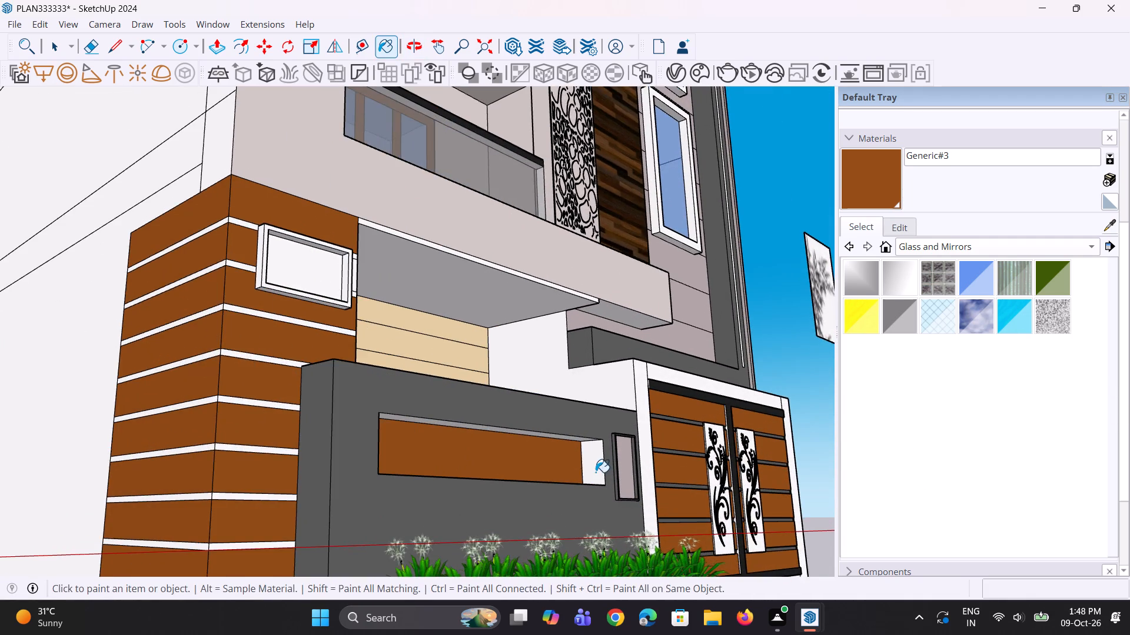
pyautogui.moveTo(561, 495); pyautogui.dragTo(490, 392, button='middle')
pyautogui.scroll(2, 508, 379)
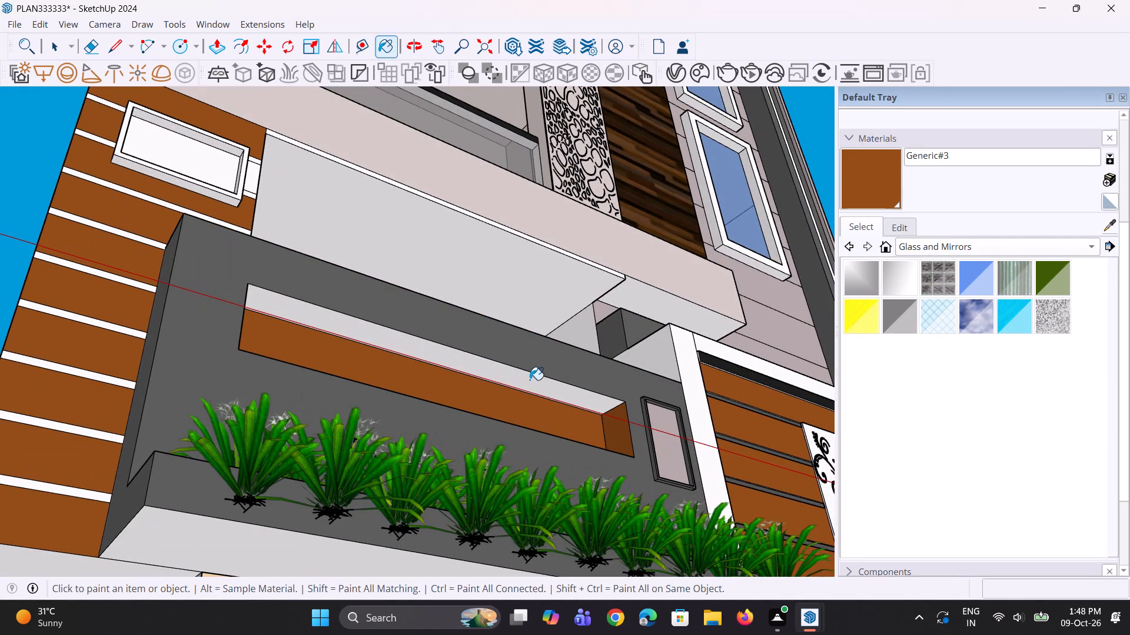
pyautogui.click(532, 385)
# Paint the ceiling above the entrance, under the projecting balcony slab, with the orange-brown material.
pyautogui.scroll(-5, 539, 383)
pyautogui.moveTo(447, 396); pyautogui.dragTo(436, 351, button='middle')
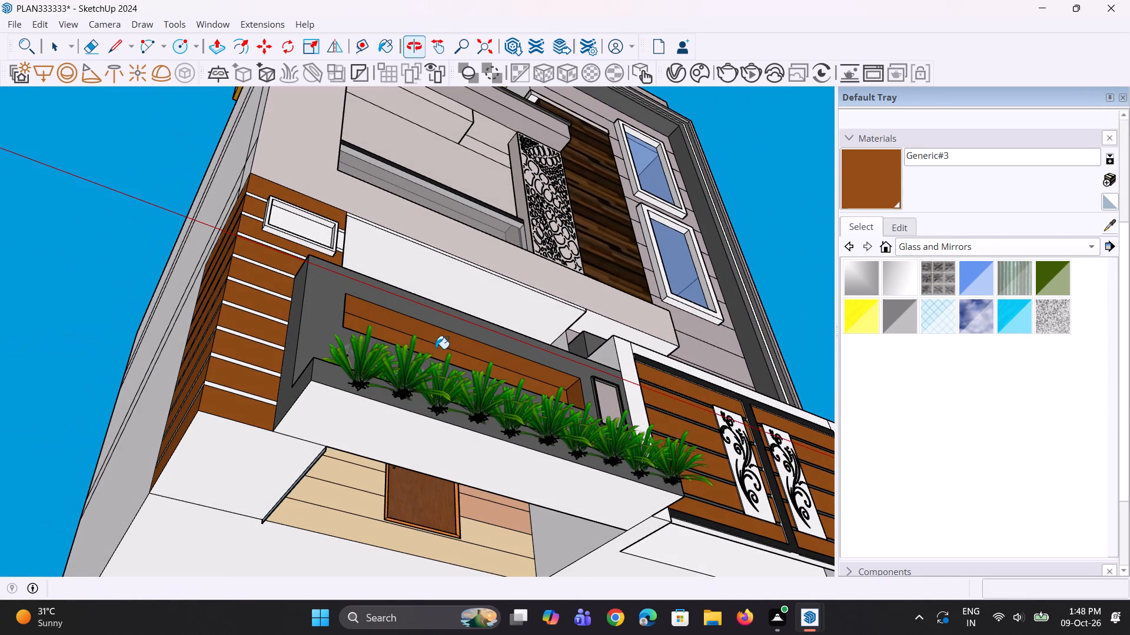
pyautogui.click(480, 289)
pyautogui.moveTo(473, 303); pyautogui.dragTo(321, 493, button='middle')
pyautogui.scroll(2, 374, 389)
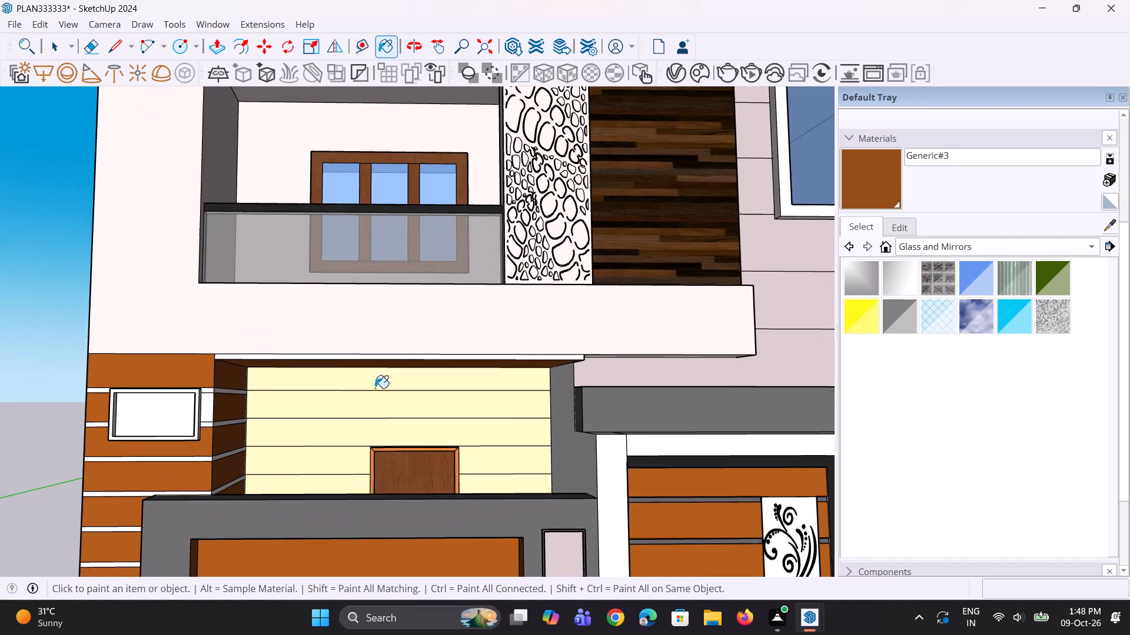
pyautogui.scroll(2, 394, 375)
pyautogui.moveTo(396, 374); pyautogui.dragTo(457, 372, button='middle')
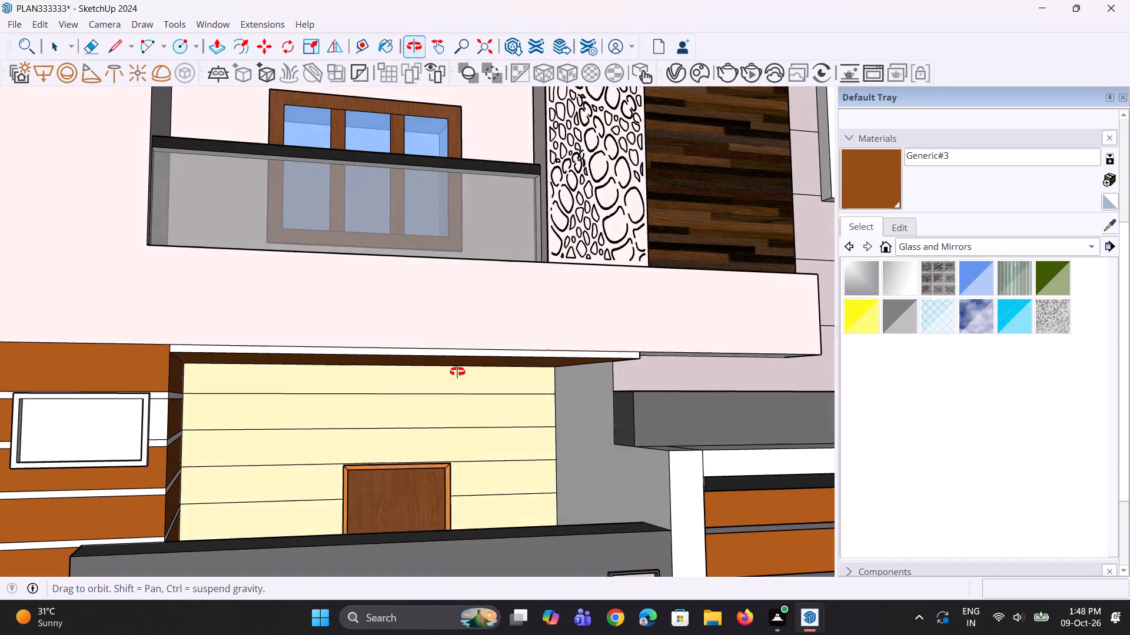
pyautogui.moveTo(457, 372); pyautogui.dragTo(449, 359, button='middle')
# Review the whole painted facade from the front and at an angle, leaving the painting tool and clearing the selection.
pyautogui.scroll(-11, 451, 359)
pyautogui.moveTo(477, 382); pyautogui.dragTo(479, 382, button='middle')
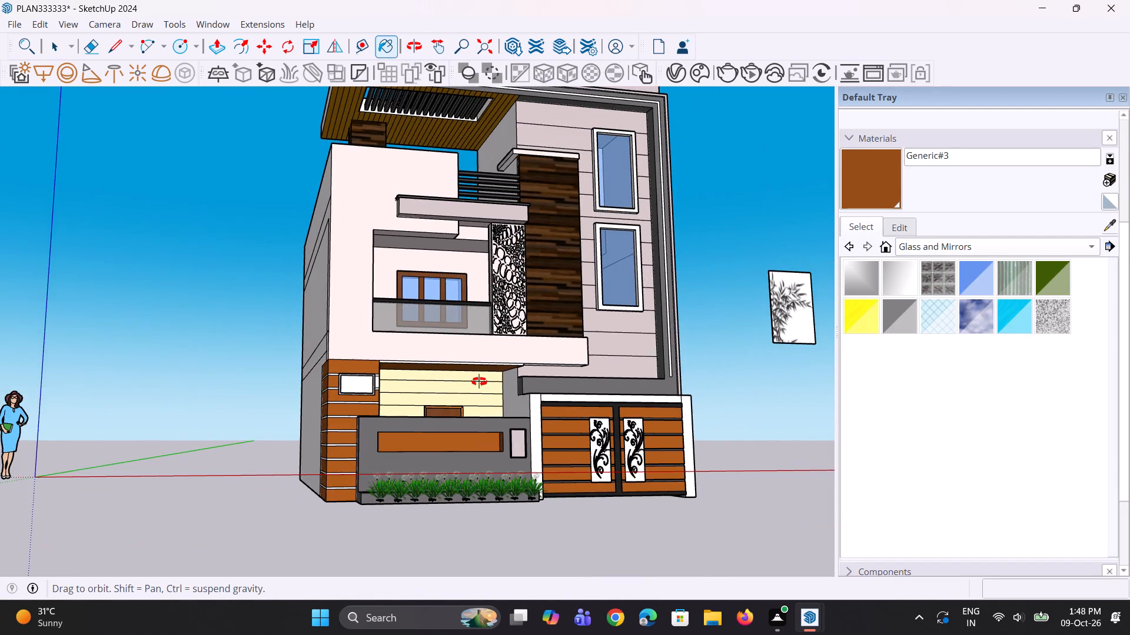
pyautogui.moveTo(479, 382); pyautogui.dragTo(487, 375, button='middle')
pyautogui.scroll(-3, 486, 369)
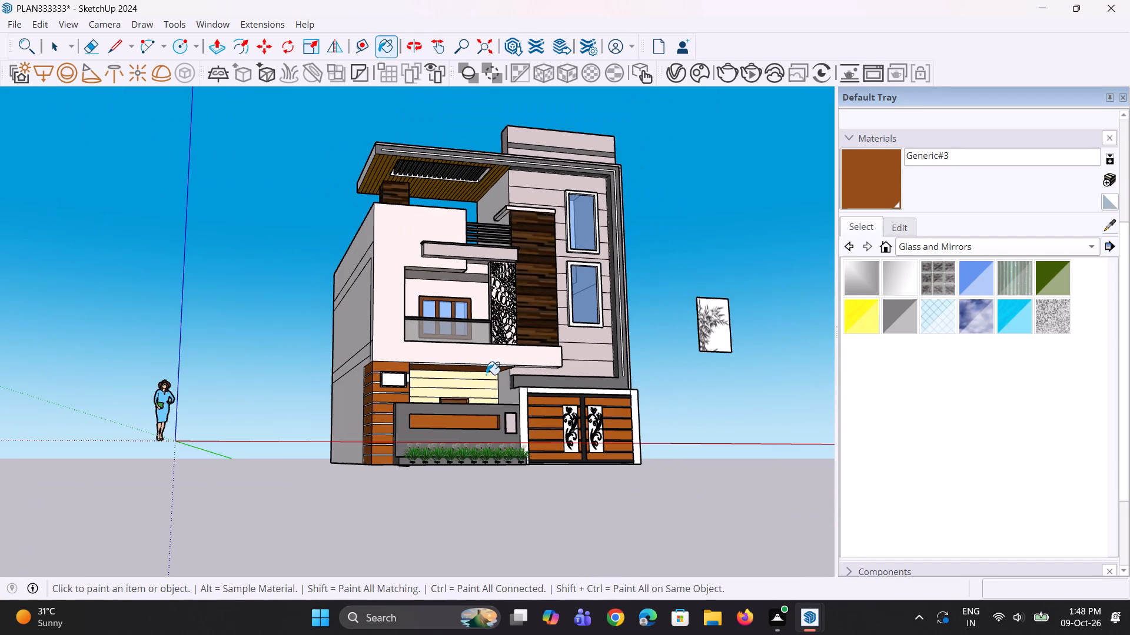
pyautogui.scroll(2, 467, 130)
pyautogui.moveTo(477, 258); pyautogui.dragTo(481, 293, button='middle')
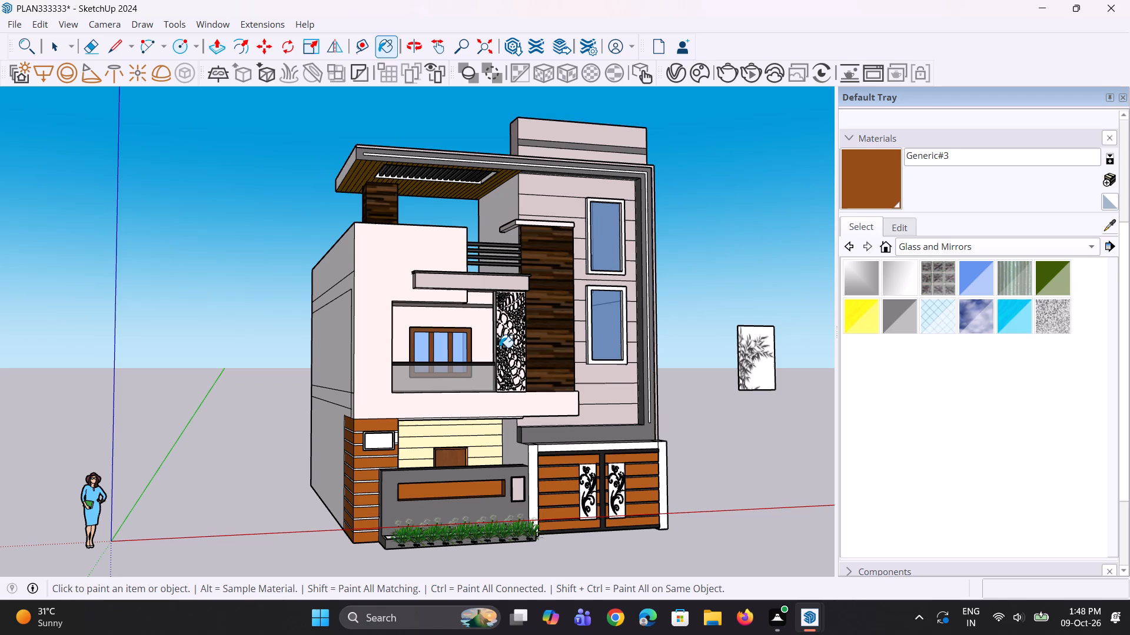
pyautogui.press('space')
pyautogui.press('space')
pyautogui.moveTo(505, 365); pyautogui.dragTo(450, 383, button='middle')
pyautogui.scroll(-3, 453, 395)
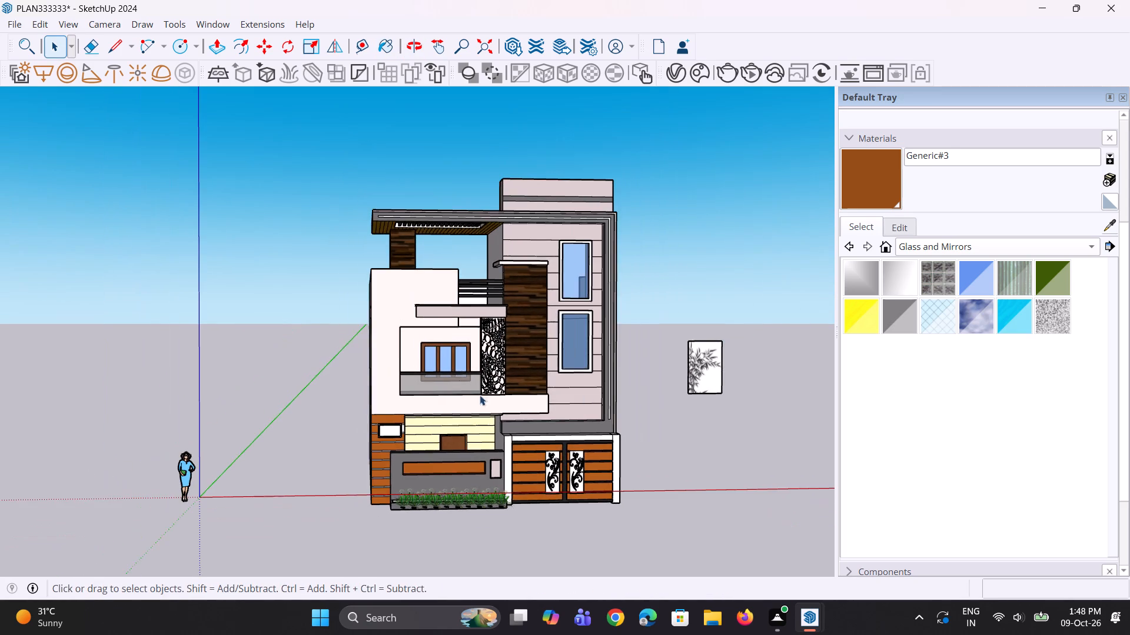
pyautogui.moveTo(659, 404); pyautogui.dragTo(610, 407, button='middle')
pyautogui.scroll(-3, 596, 413)
pyautogui.moveTo(549, 451); pyautogui.dragTo(559, 464, button='middle')
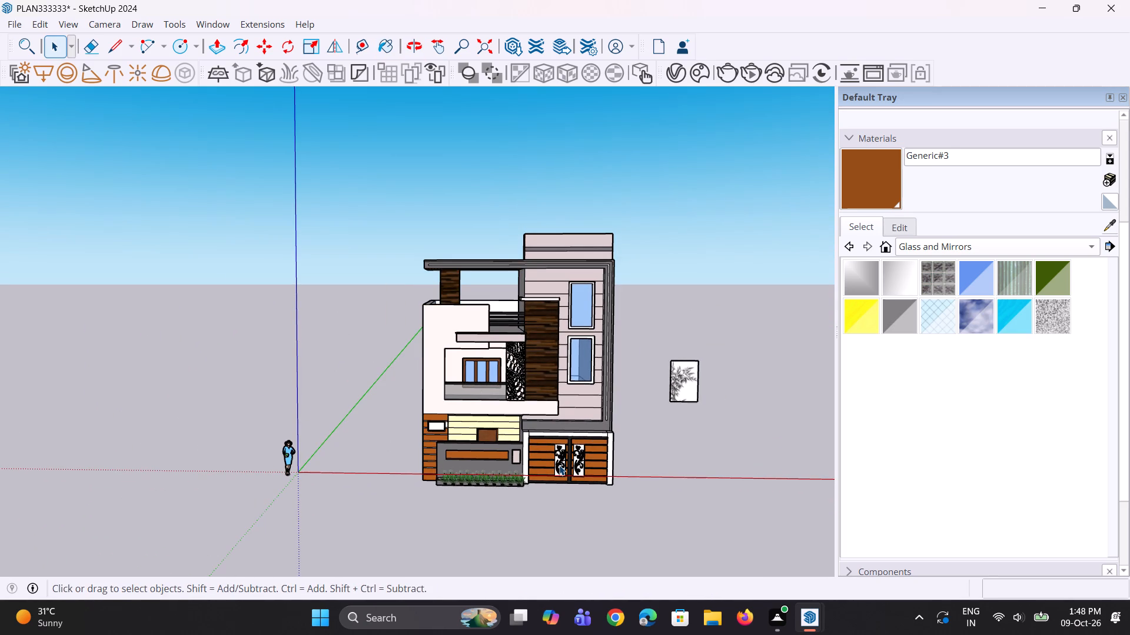
pyautogui.press('space')
pyautogui.click(702, 492)
pyautogui.scroll(-3, 513, 341)
pyautogui.moveTo(517, 367); pyautogui.dragTo(535, 389, button='middle')
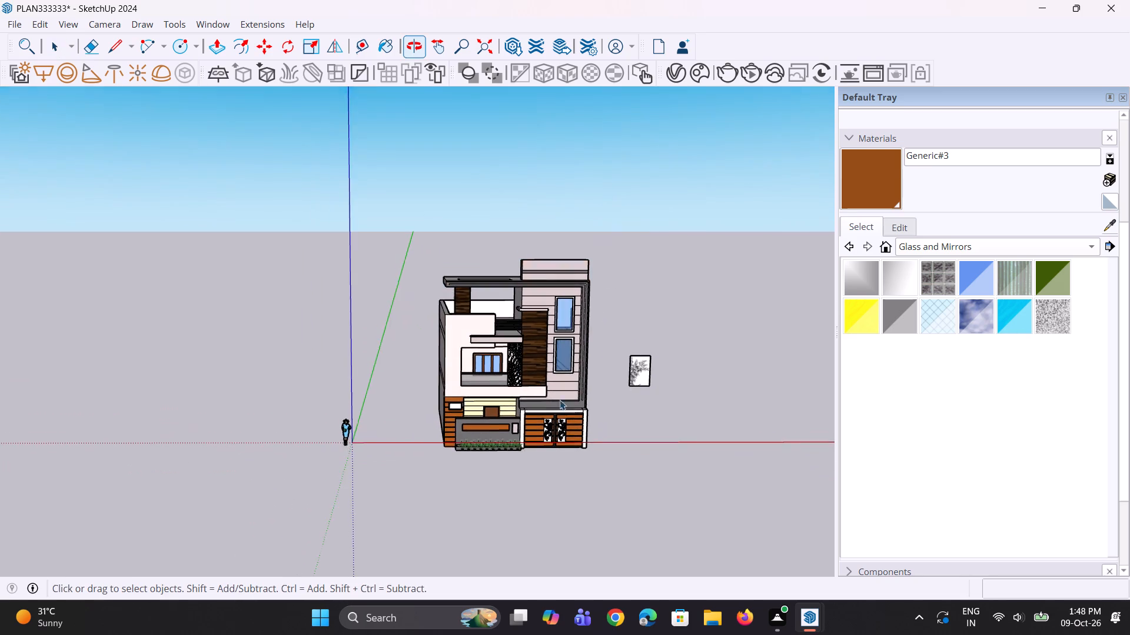
# Examine the painted facade from the front and from slightly raised and lowered angles.
pyautogui.scroll(4, 550, 438)
pyautogui.moveTo(541, 450); pyautogui.dragTo(554, 406, button='middle')
pyautogui.scroll(2, 471, 375)
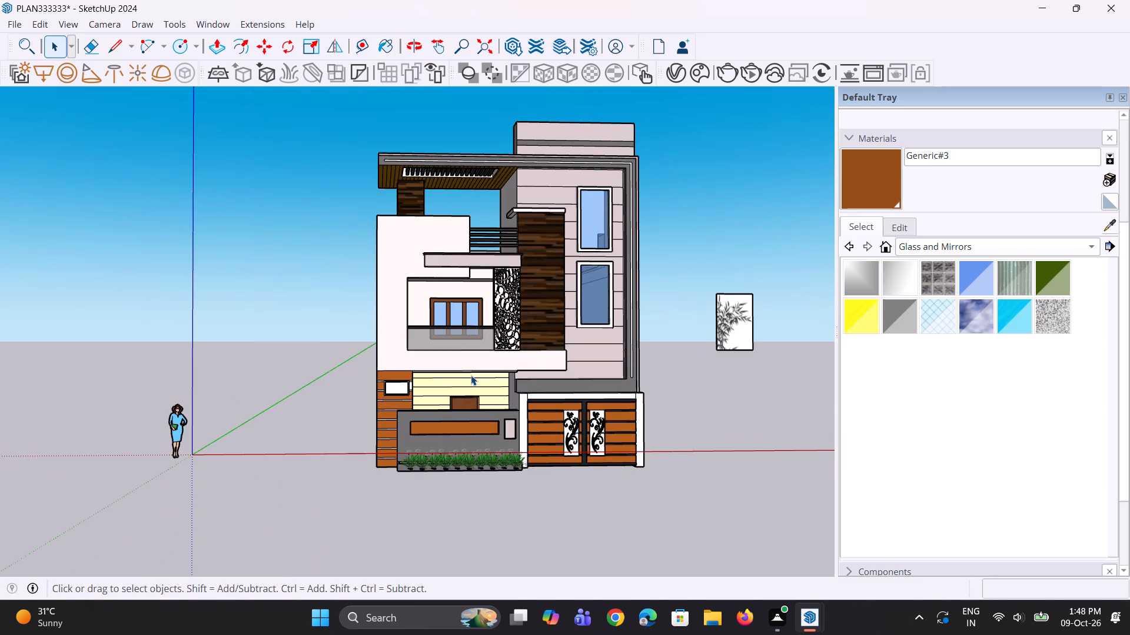
pyautogui.moveTo(471, 375); pyautogui.dragTo(482, 353, button='middle')
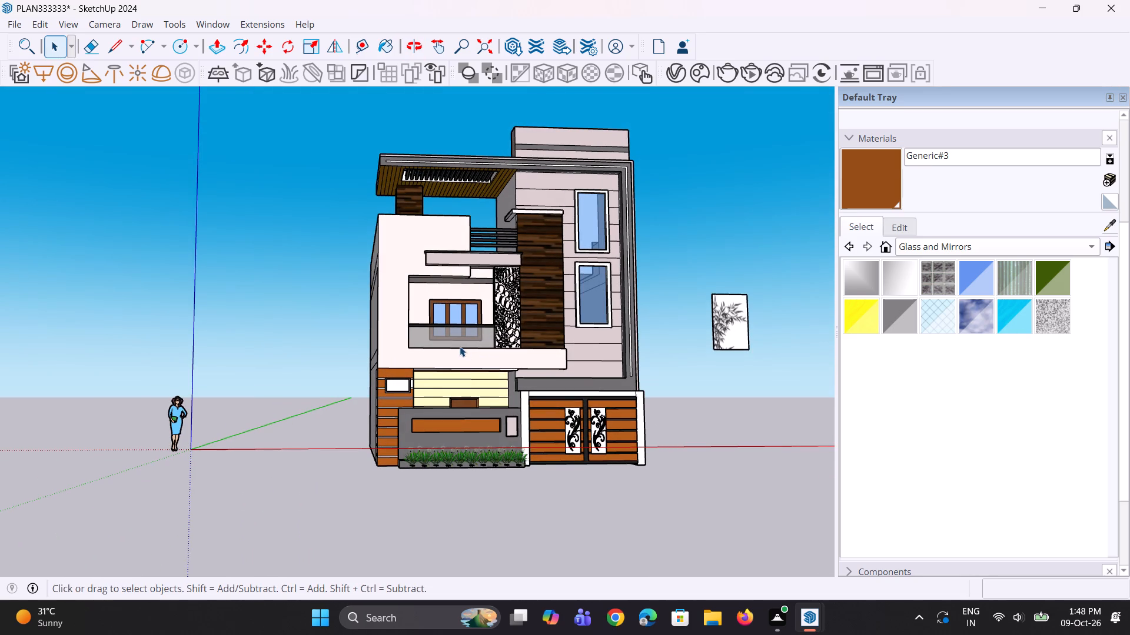
pyautogui.scroll(-2, 465, 348)
pyautogui.moveTo(468, 350); pyautogui.dragTo(479, 377, button='middle')
pyautogui.scroll(2, 500, 388)
pyautogui.moveTo(513, 396); pyautogui.dragTo(519, 401, button='middle')
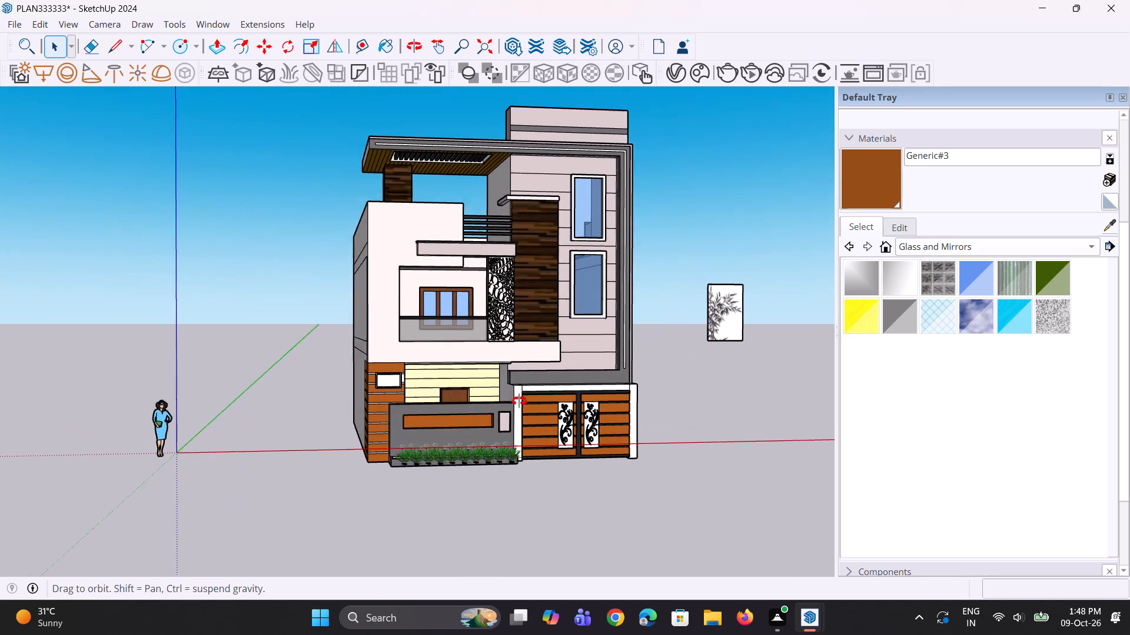
pyautogui.moveTo(519, 401); pyautogui.dragTo(526, 413, button='middle')
pyautogui.scroll(-2, 520, 417)
pyautogui.moveTo(512, 417); pyautogui.dragTo(481, 388, button='middle')
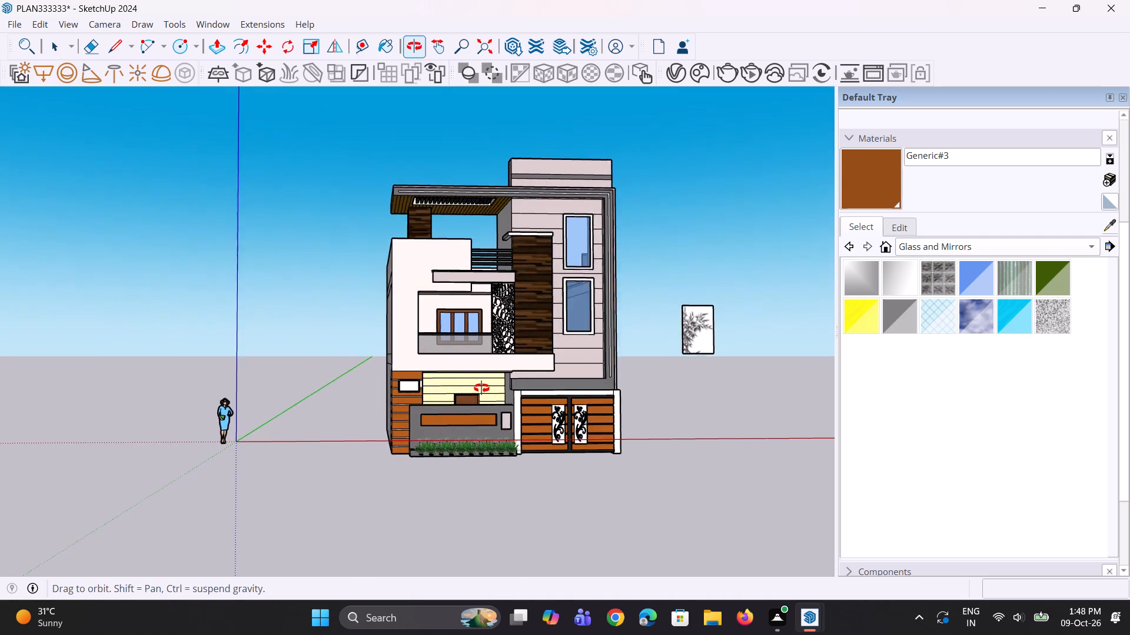
pyautogui.moveTo(481, 388); pyautogui.dragTo(461, 383, button='middle')
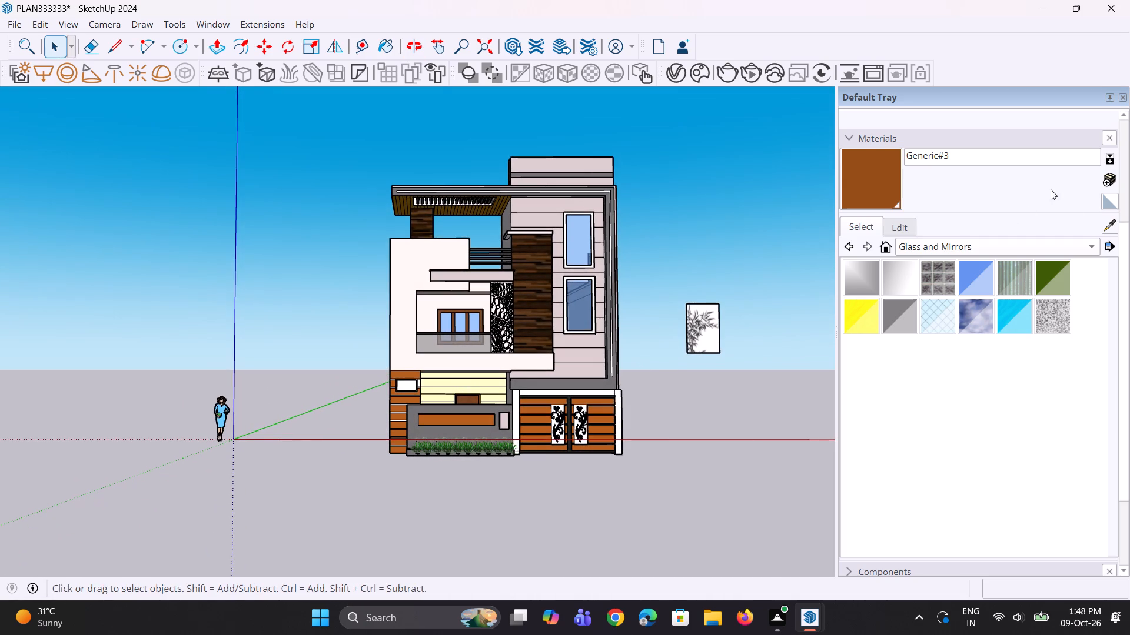
# Sample the beige material from the entrance wall and paint the first-floor balcony's back wall around the window.
pyautogui.click(1104, 214)
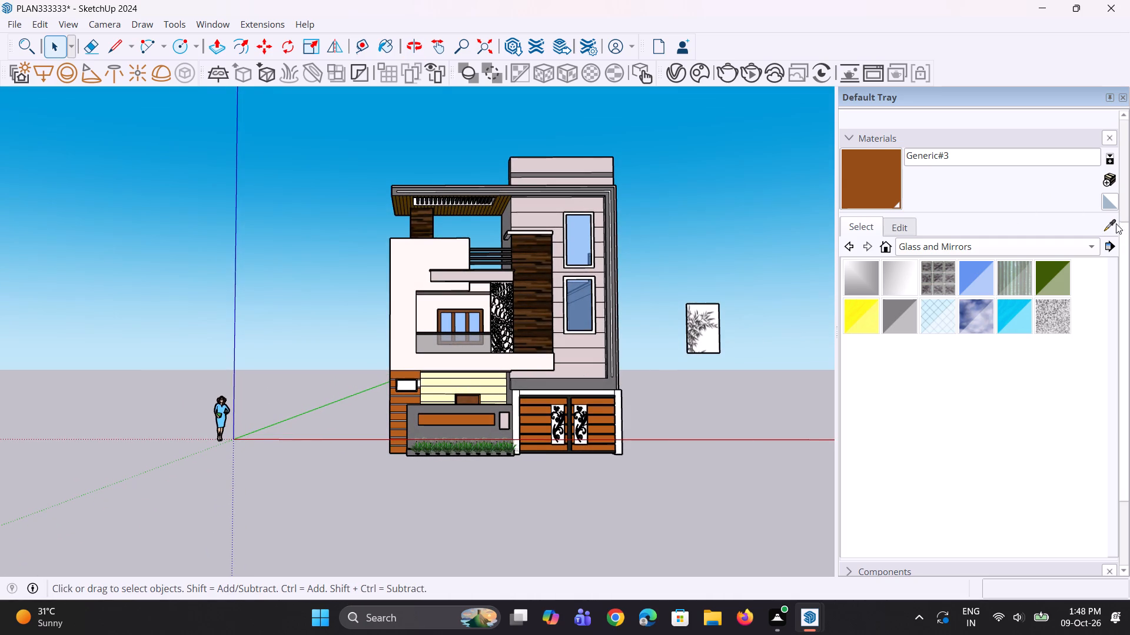
pyautogui.click(1115, 223)
pyautogui.scroll(1, 468, 380)
pyautogui.click(465, 385)
pyautogui.moveTo(433, 374); pyautogui.dragTo(437, 383, button='middle')
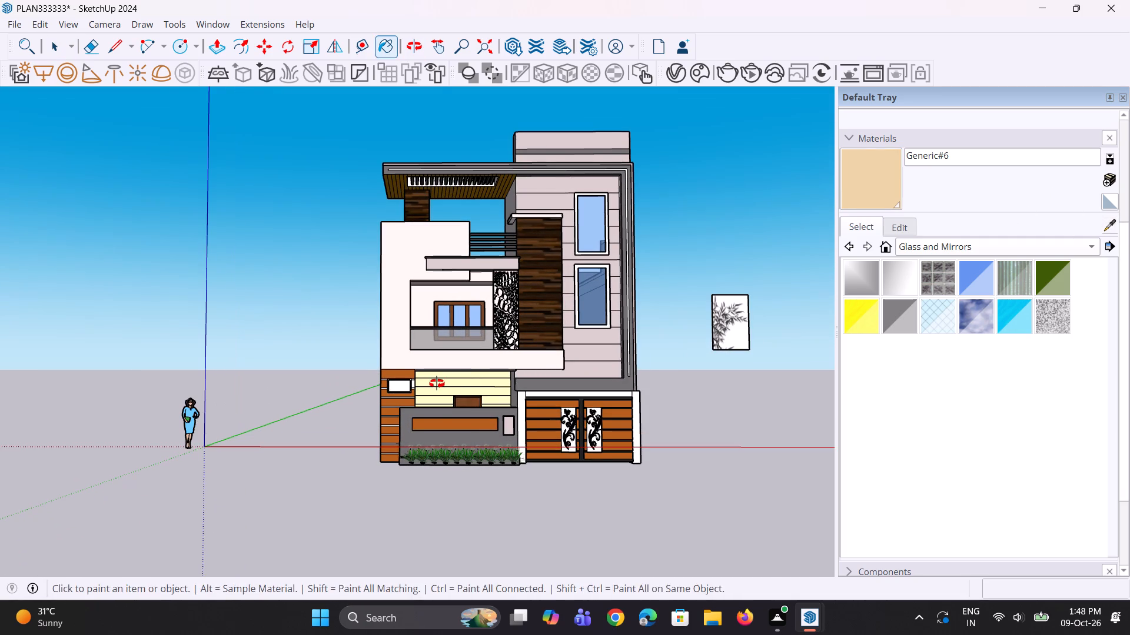
pyautogui.moveTo(437, 383); pyautogui.dragTo(440, 411, button='middle')
pyautogui.scroll(6, 441, 317)
pyautogui.click(404, 315)
# Paint the balcony recess's two side walls, its ceiling and the underside of the front opening with the same beige material.
pyautogui.moveTo(505, 299); pyautogui.dragTo(467, 300, button='middle')
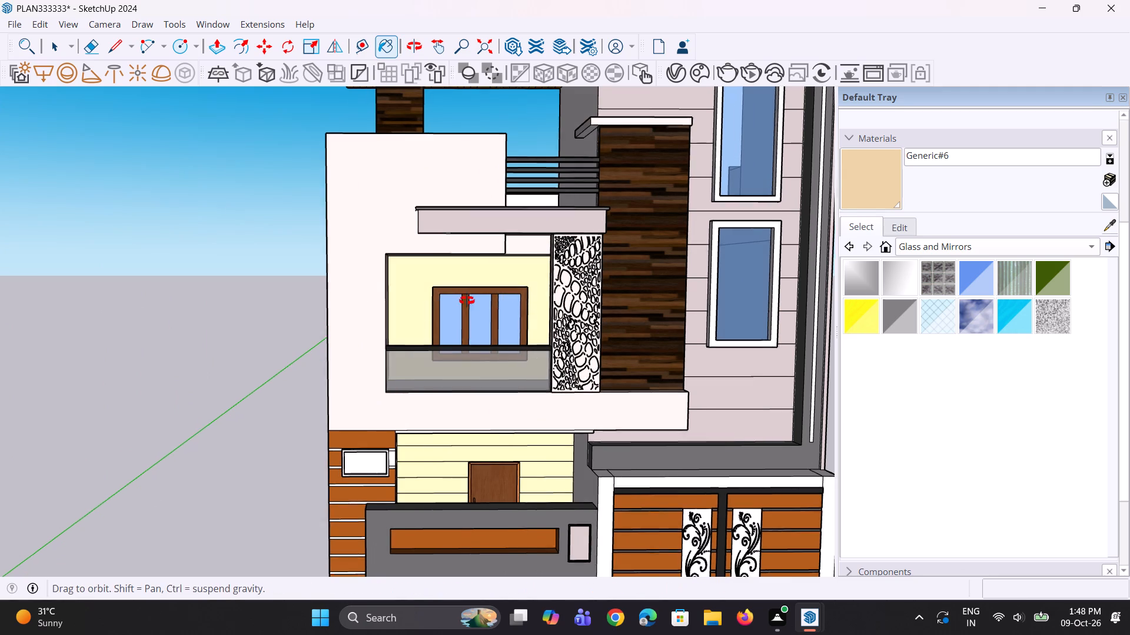
pyautogui.moveTo(467, 300); pyautogui.dragTo(391, 244, button='middle')
pyautogui.click(380, 305)
pyautogui.moveTo(404, 300); pyautogui.dragTo(478, 253, button='middle')
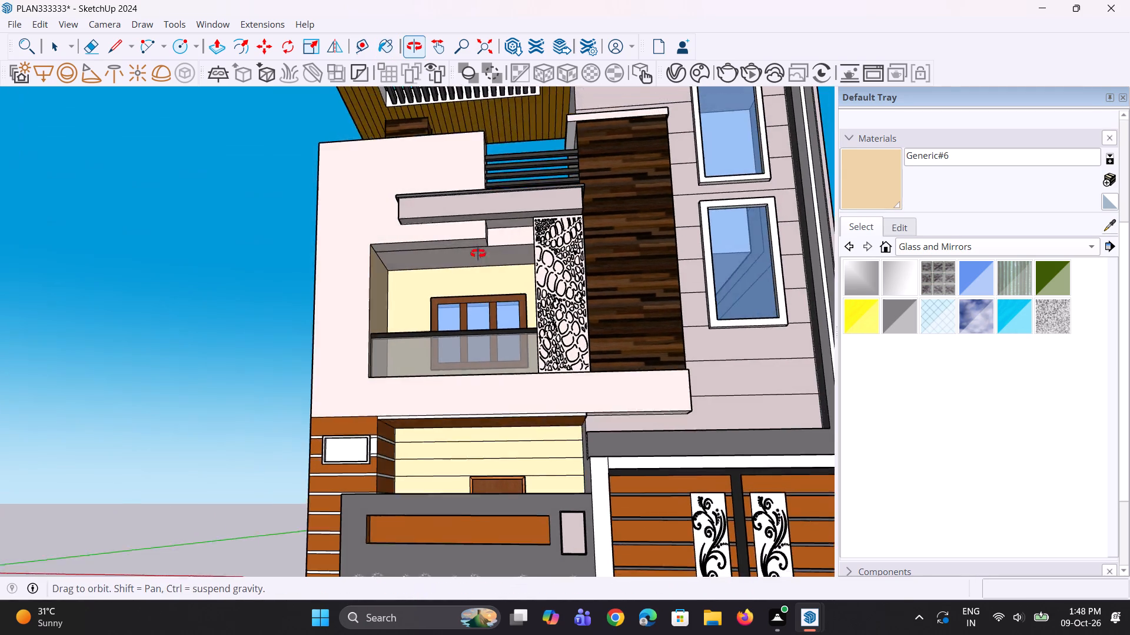
pyautogui.moveTo(478, 253); pyautogui.dragTo(487, 239, button='middle')
pyautogui.scroll(2, 482, 236)
pyautogui.moveTo(453, 269); pyautogui.dragTo(478, 259, button='middle')
pyautogui.click(470, 266)
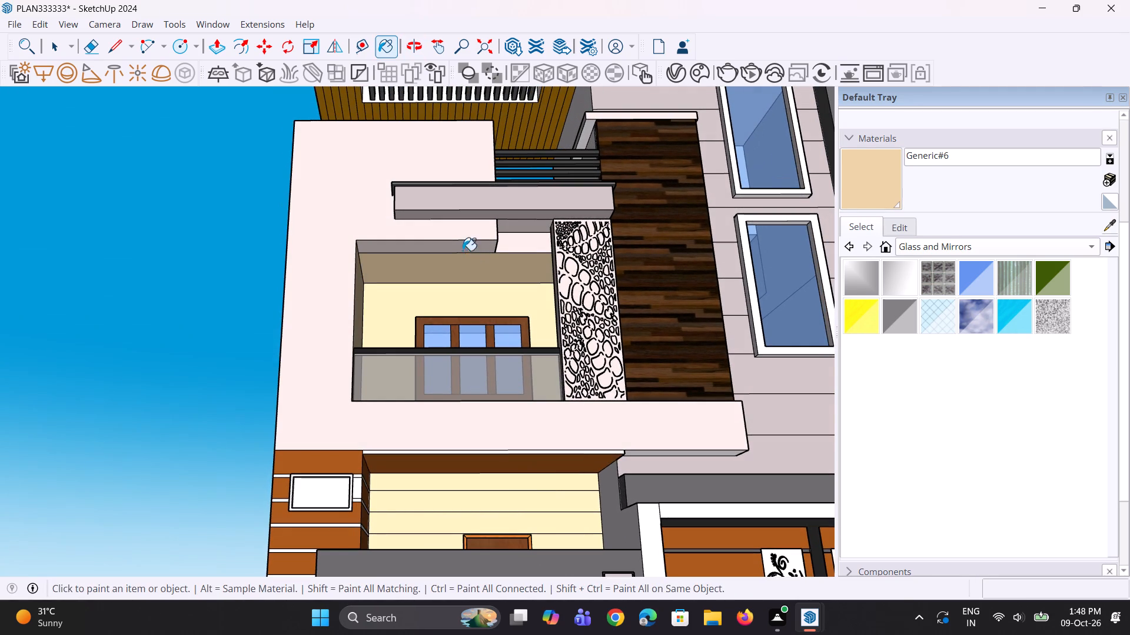
pyautogui.click(466, 245)
pyautogui.moveTo(500, 317); pyautogui.dragTo(661, 406, button='middle')
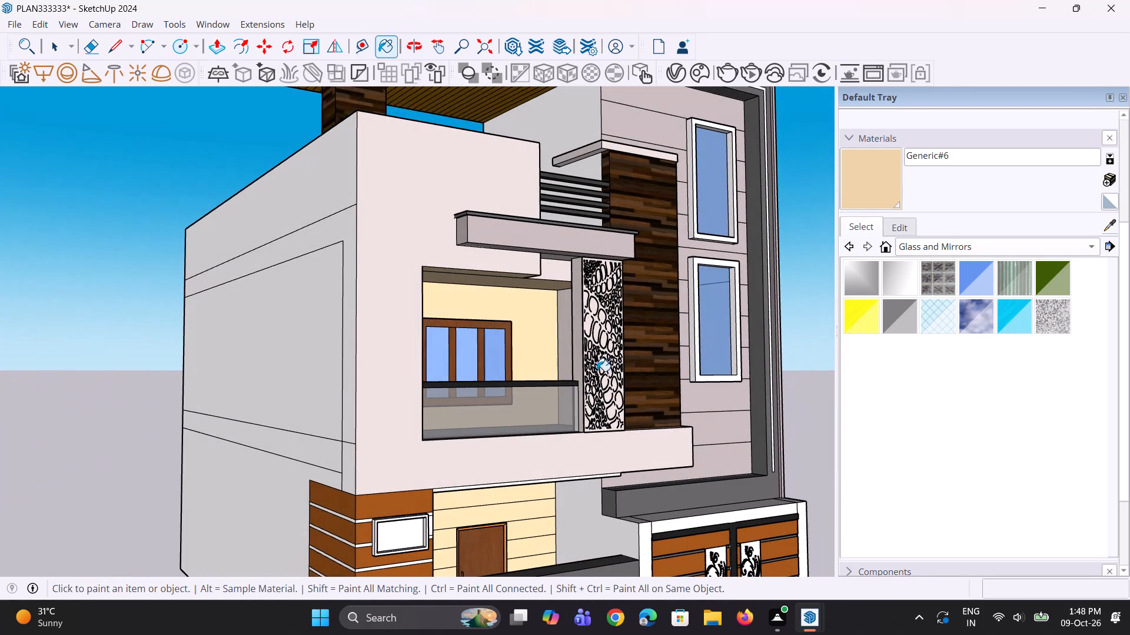
pyautogui.click(564, 349)
# Review the whole facade with the beige balcony recess from above and from the front, leaving the painting tool.
pyautogui.scroll(-3, 537, 353)
pyautogui.moveTo(493, 355); pyautogui.dragTo(328, 500, button='middle')
pyautogui.scroll(-4, 531, 457)
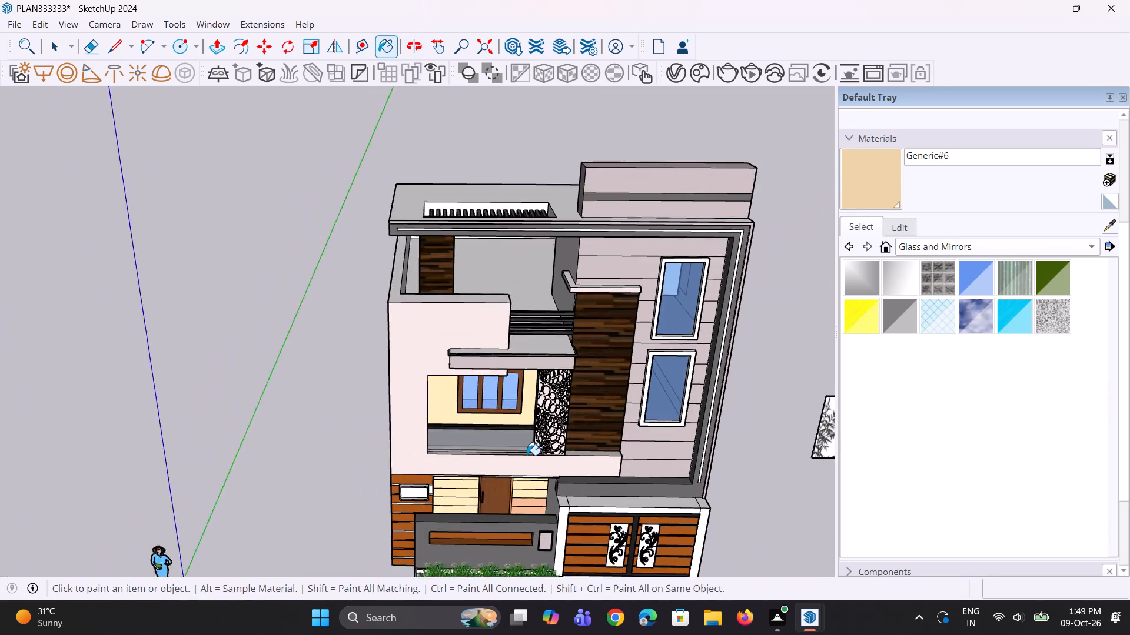
pyautogui.moveTo(554, 439); pyautogui.dragTo(570, 363, button='middle')
pyautogui.scroll(-3, 547, 356)
pyautogui.moveTo(524, 393); pyautogui.dragTo(524, 380, button='middle')
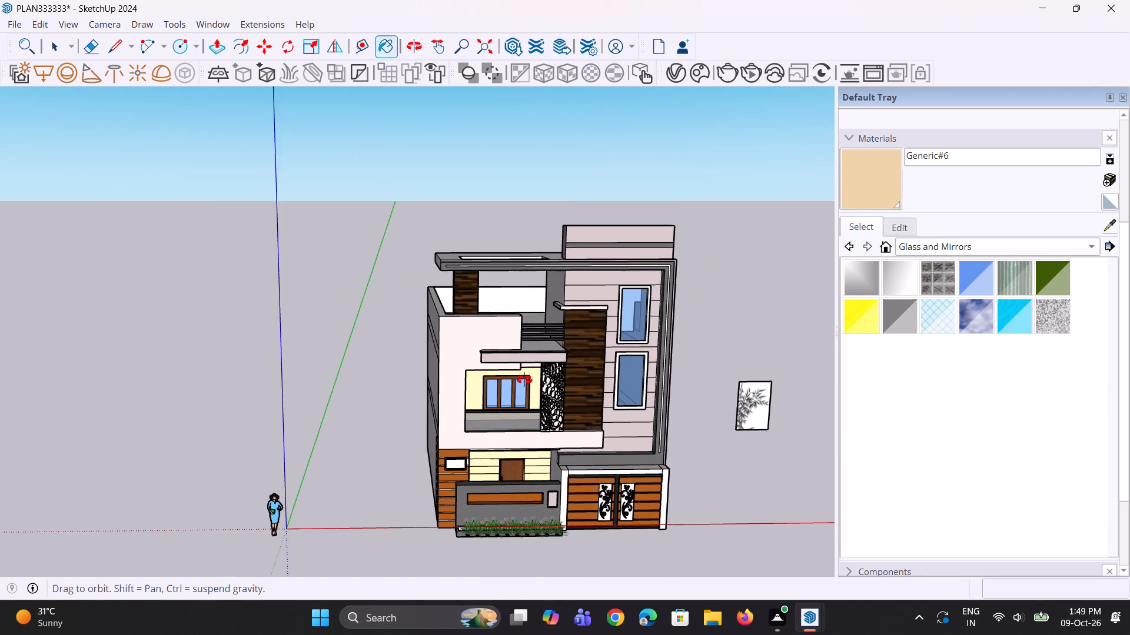
pyautogui.moveTo(524, 380); pyautogui.dragTo(514, 347, button='middle')
pyautogui.scroll(1, 511, 345)
pyautogui.scroll(-3, 507, 342)
pyautogui.moveTo(501, 387); pyautogui.dragTo(481, 372, button='middle')
pyautogui.press('space')
pyautogui.press('space')
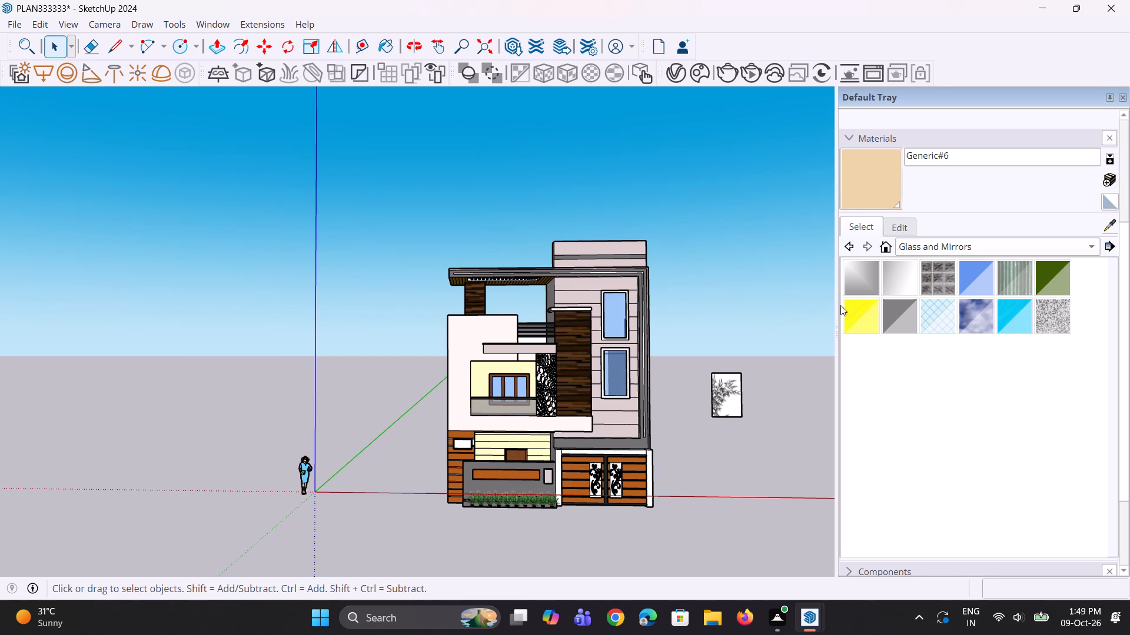
# Sample the first-floor front frame's material, Generic#5, and set its V-Ray diffuse colour to pale pink, R 0.968, G 0.855, B 0.82.
pyautogui.click(1115, 221)
pyautogui.click(466, 326)
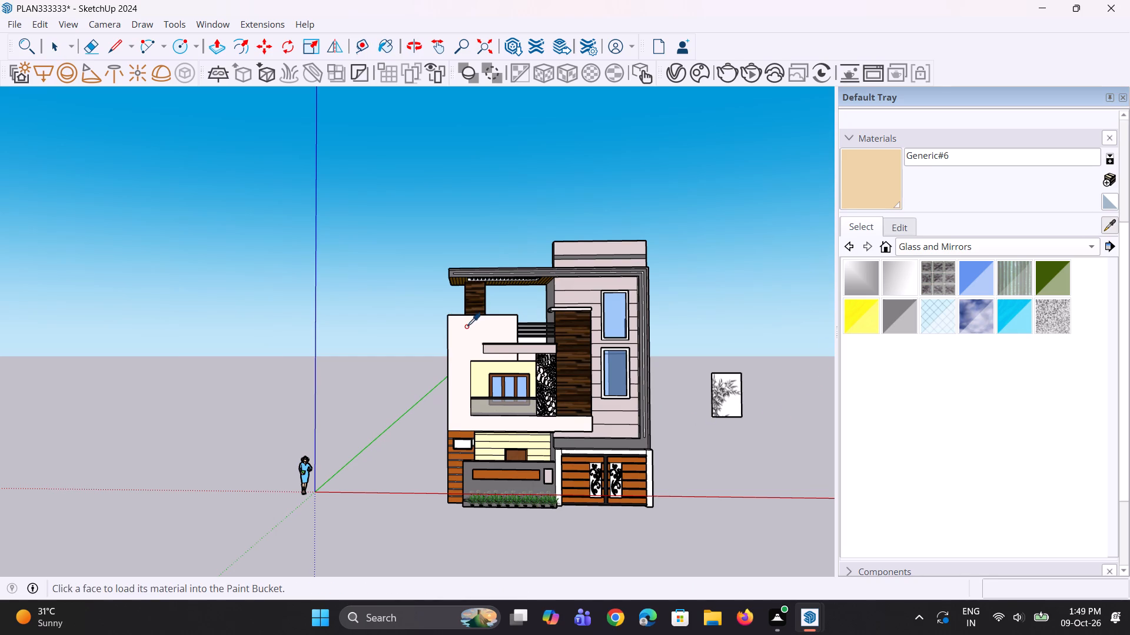
pyautogui.click(674, 84)
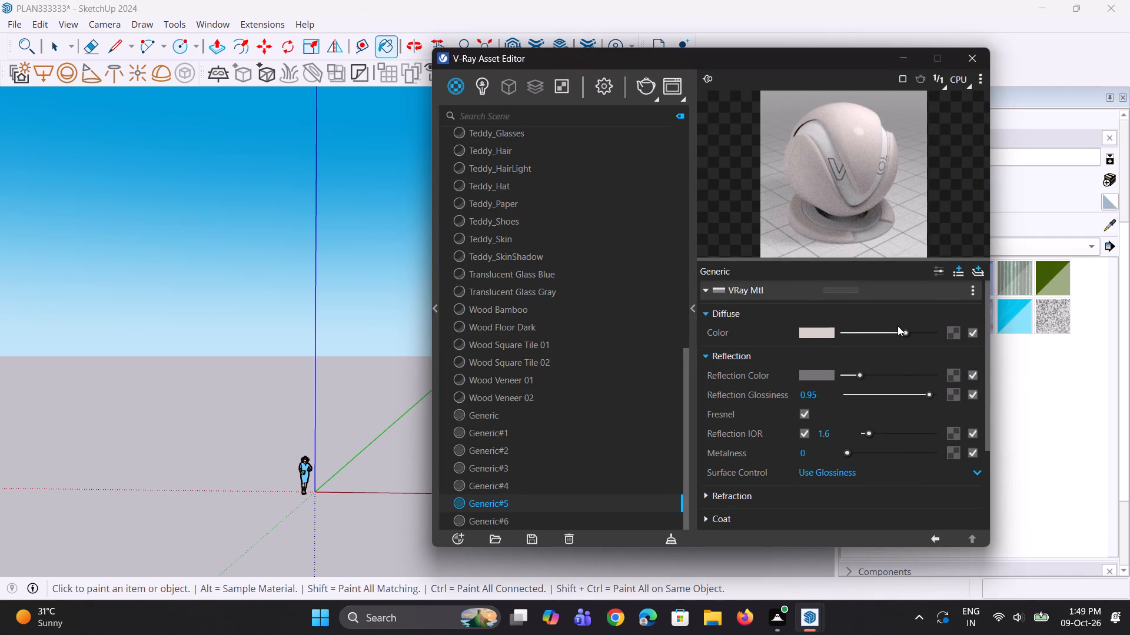
pyautogui.click(820, 333)
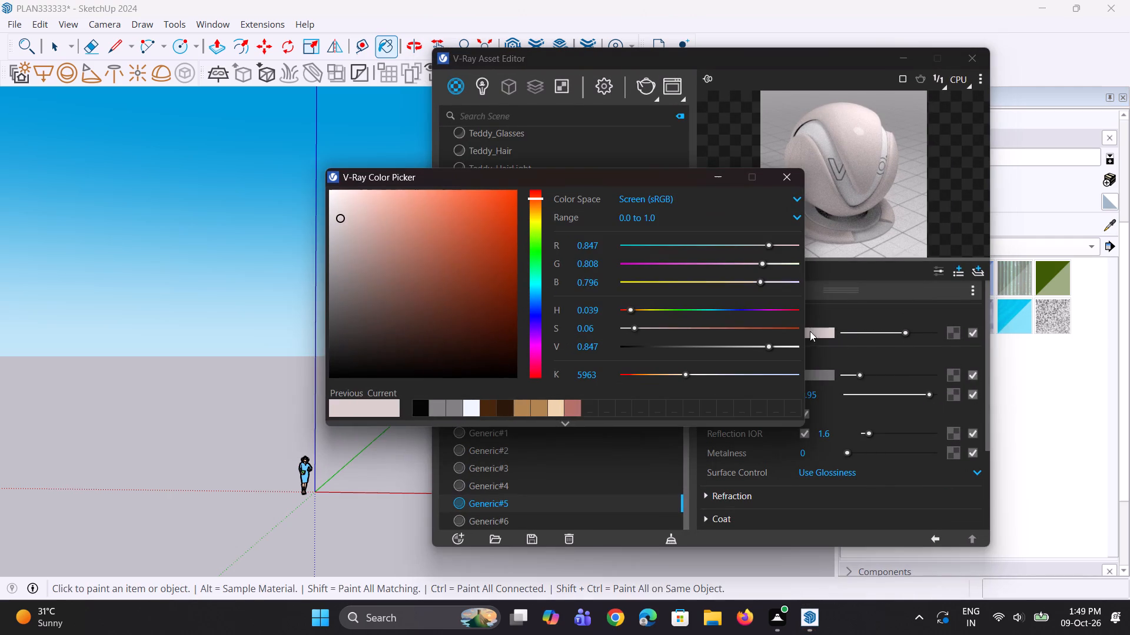
pyautogui.moveTo(373, 215); pyautogui.dragTo(363, 233)
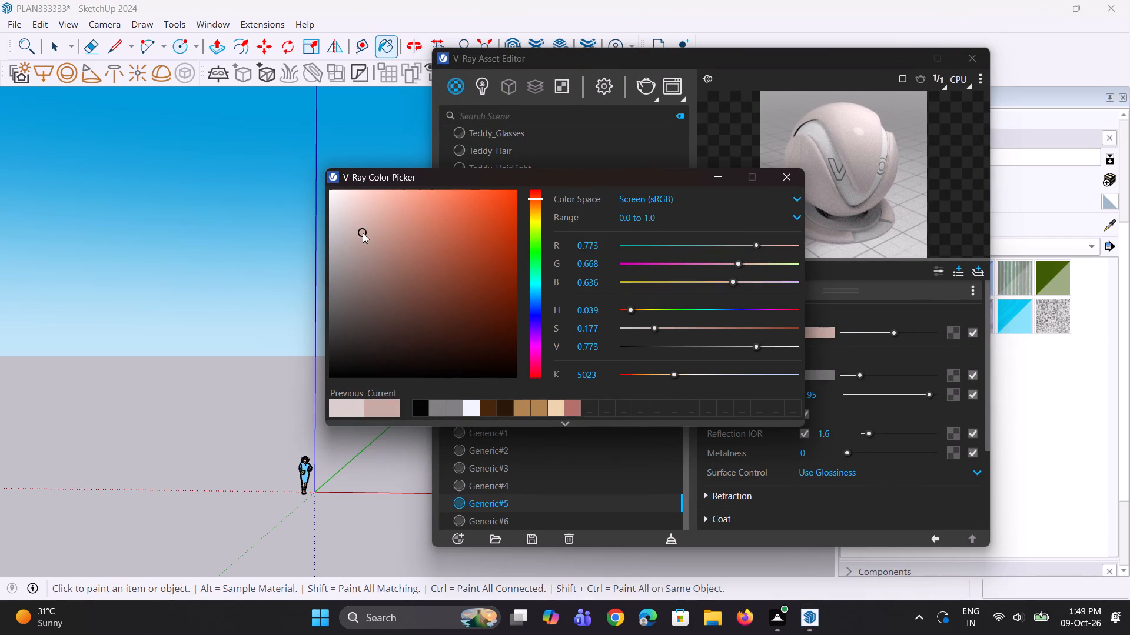
pyautogui.moveTo(363, 233); pyautogui.dragTo(363, 236)
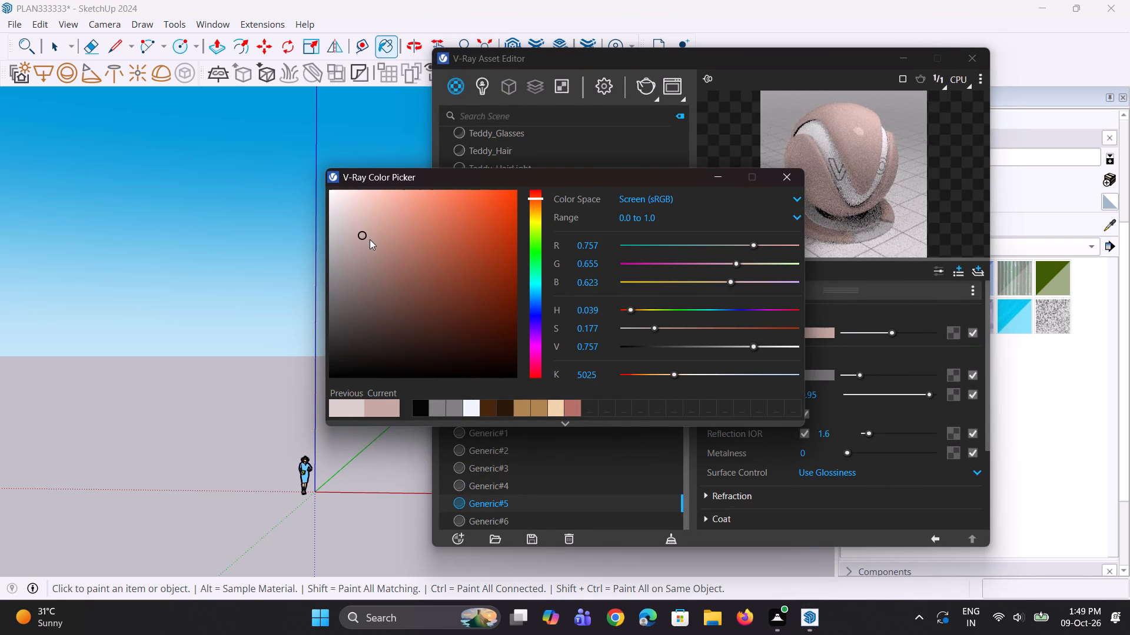
pyautogui.moveTo(356, 238); pyautogui.dragTo(353, 208)
pyautogui.moveTo(357, 203); pyautogui.dragTo(380, 201)
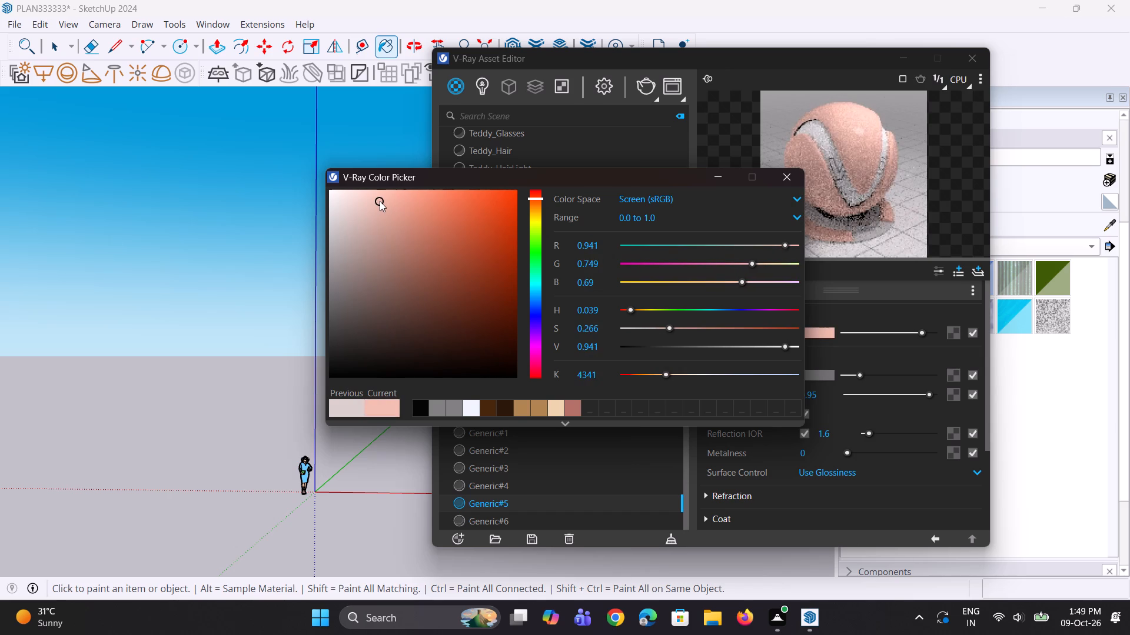
pyautogui.moveTo(380, 201); pyautogui.dragTo(370, 195)
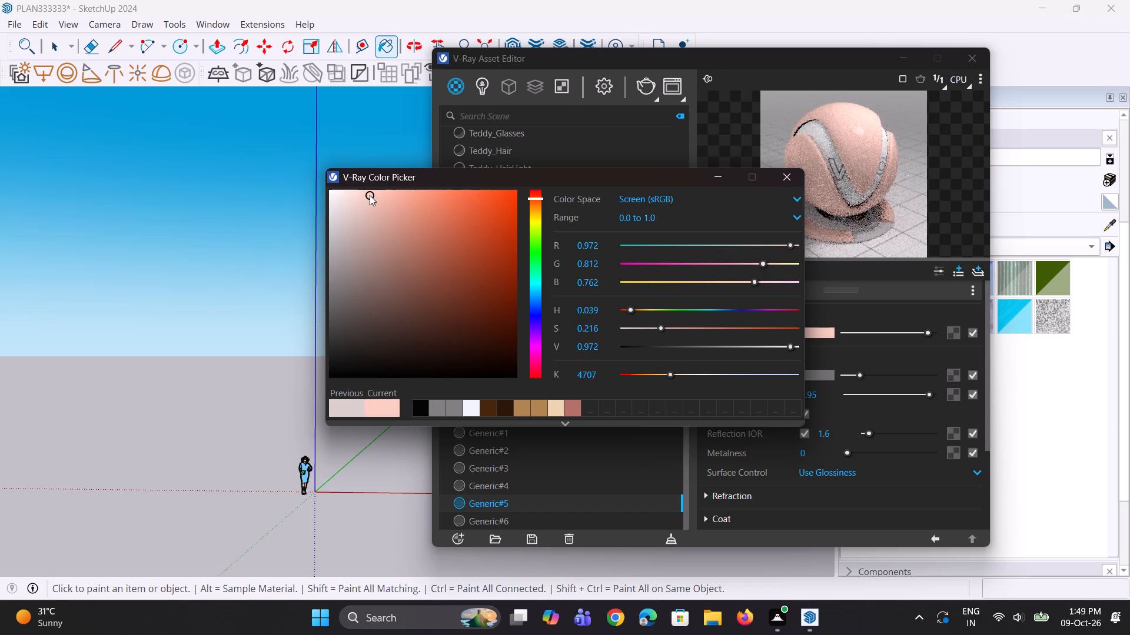
pyautogui.moveTo(370, 195); pyautogui.dragTo(363, 193)
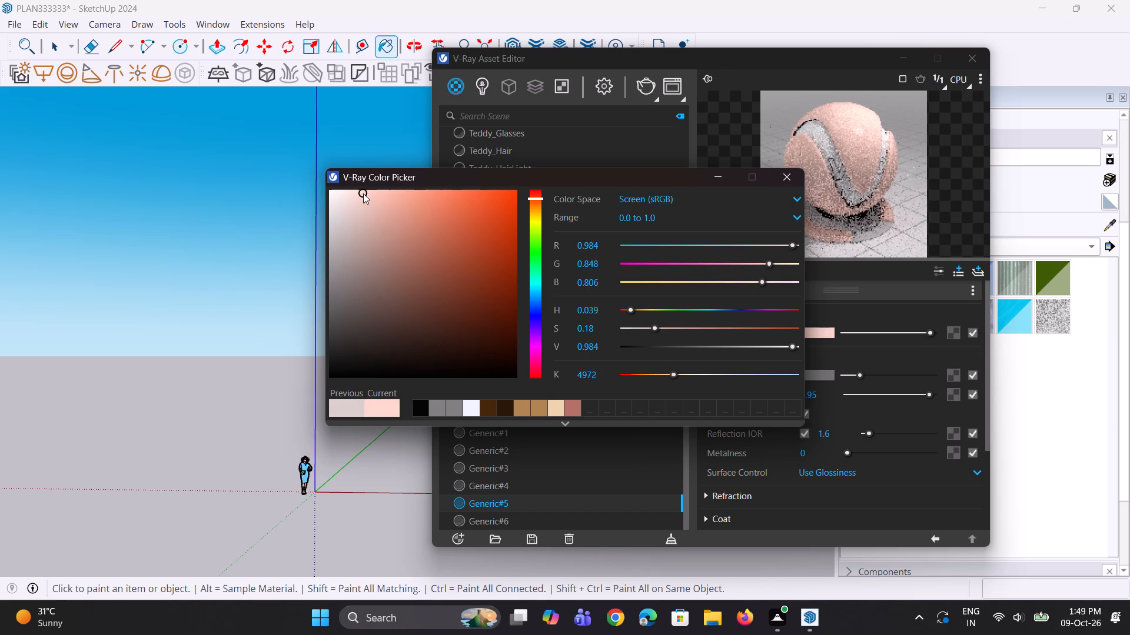
pyautogui.moveTo(363, 193); pyautogui.dragTo(358, 196)
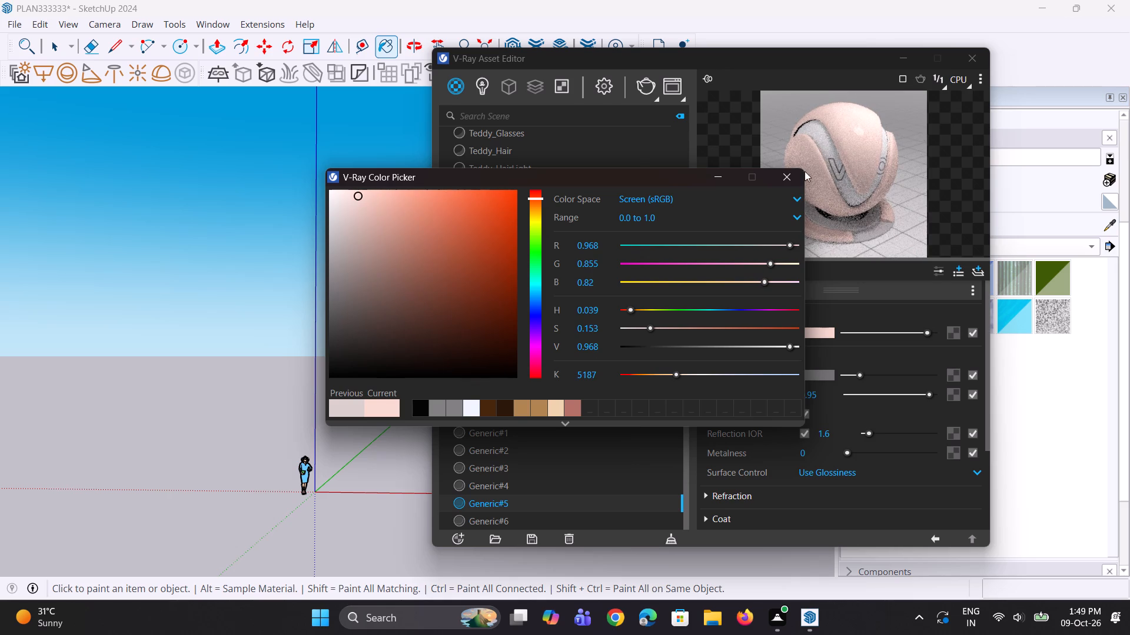
pyautogui.click(853, 188)
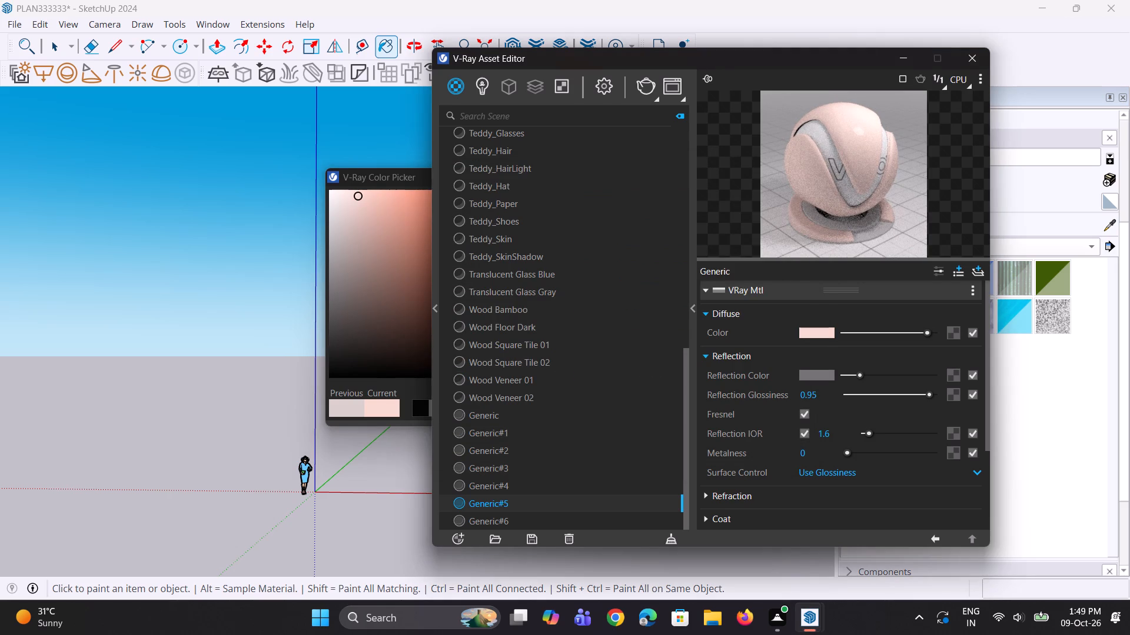
pyautogui.click(903, 57)
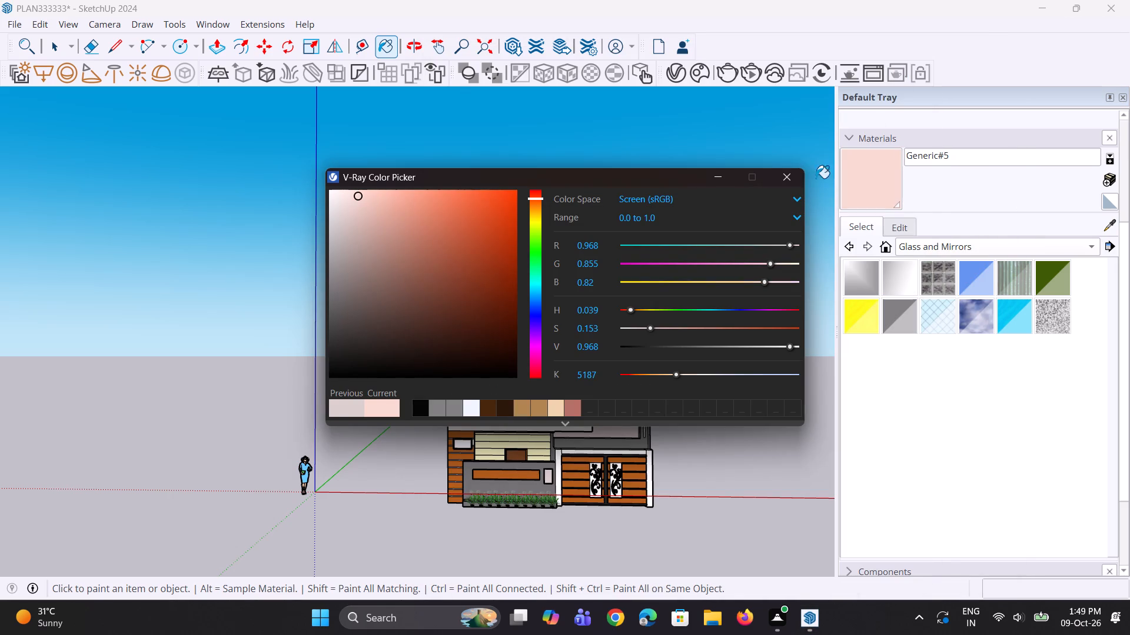
pyautogui.click(713, 171)
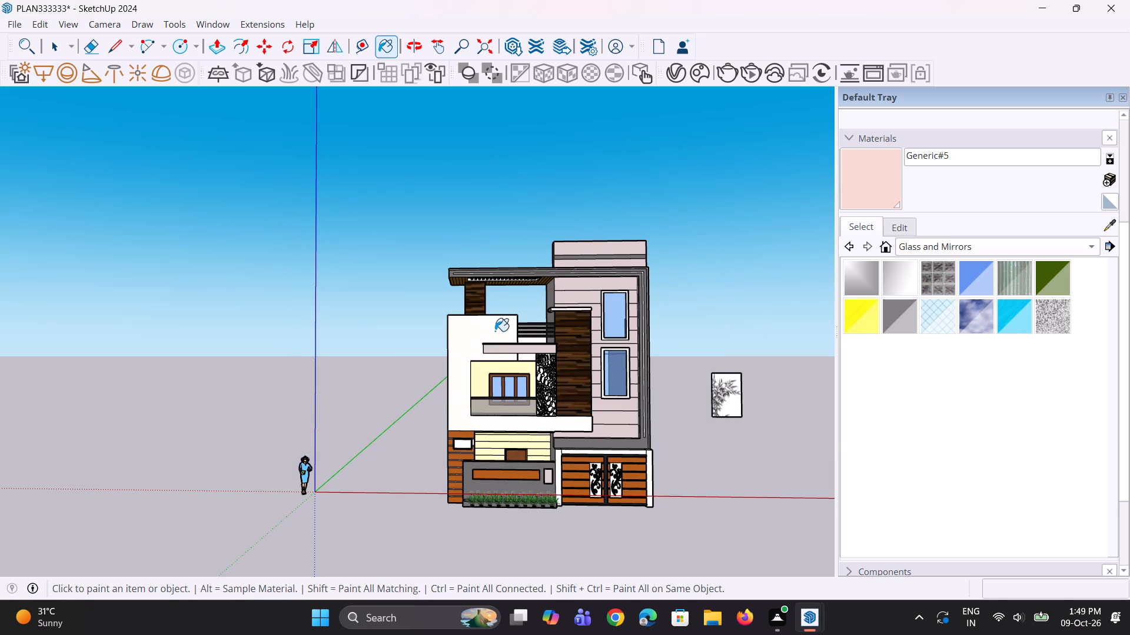
# Apply the recoloured Generic#5 material to the white front frame around the balcony and check it on the facade.
pyautogui.click(498, 333)
pyautogui.click(498, 333)
pyautogui.moveTo(516, 333); pyautogui.dragTo(523, 366, button='middle')
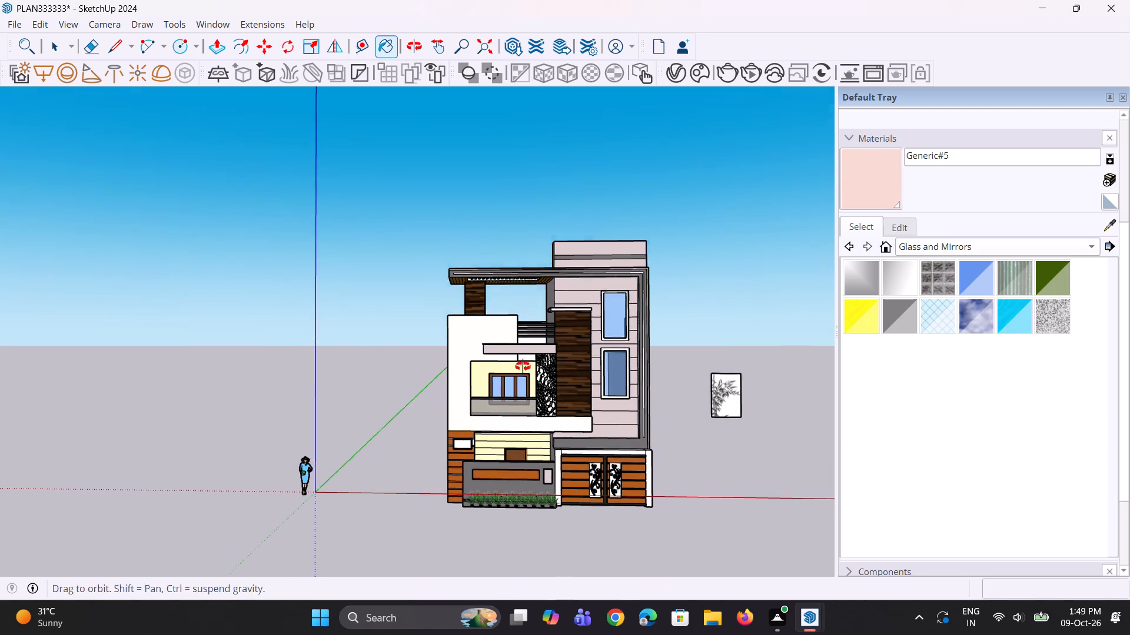
pyautogui.moveTo(523, 366); pyautogui.dragTo(523, 371, button='middle')
pyautogui.scroll(3, 471, 387)
pyautogui.doubleClick(460, 362)
pyautogui.moveTo(486, 380); pyautogui.dragTo(494, 360, button='middle')
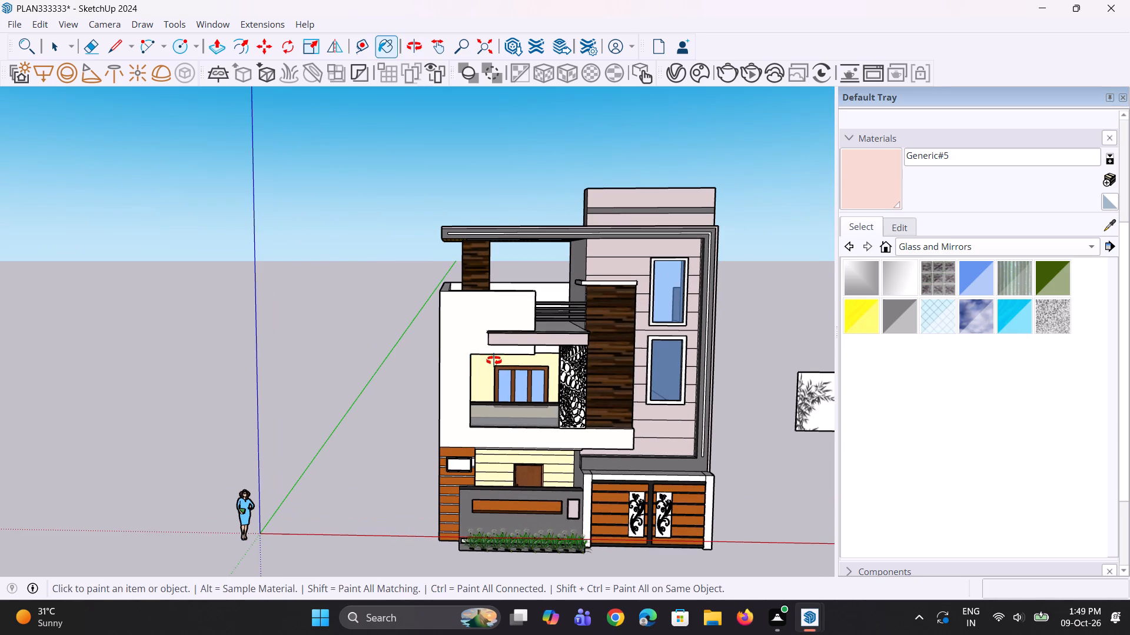
pyautogui.moveTo(494, 360); pyautogui.dragTo(501, 347, button='middle')
pyautogui.scroll(-6, 483, 337)
pyautogui.moveTo(601, 372); pyautogui.dragTo(588, 357, button='middle')
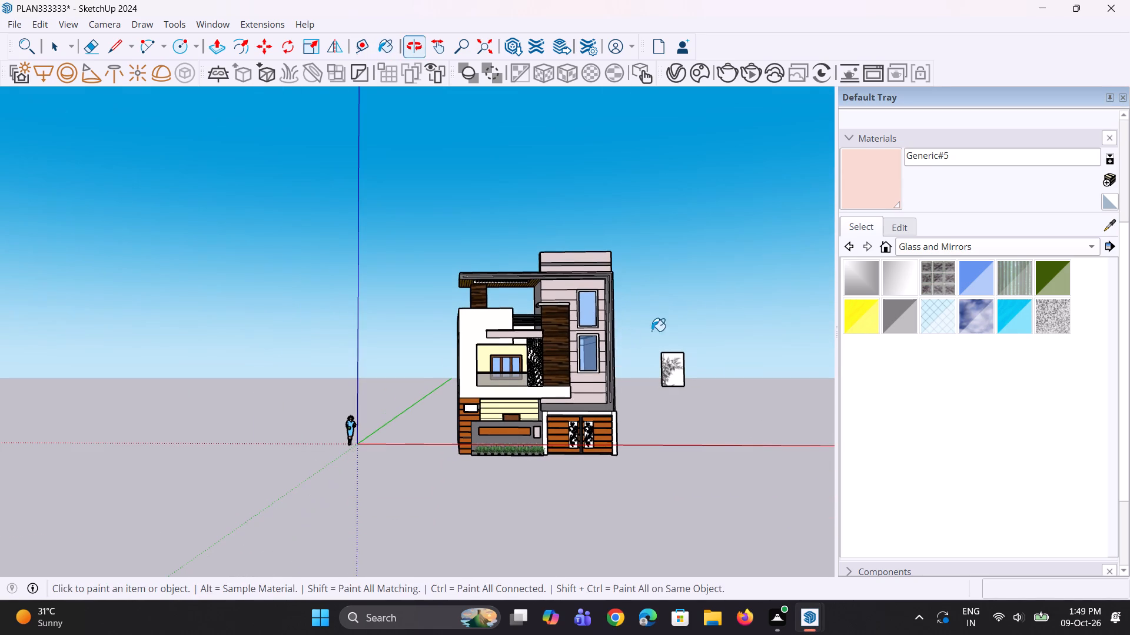
# Deepen Generic#5's V-Ray diffuse colour to a stronger pink, R 0.948, G 0.804, B 0.759.
pyautogui.click(674, 82)
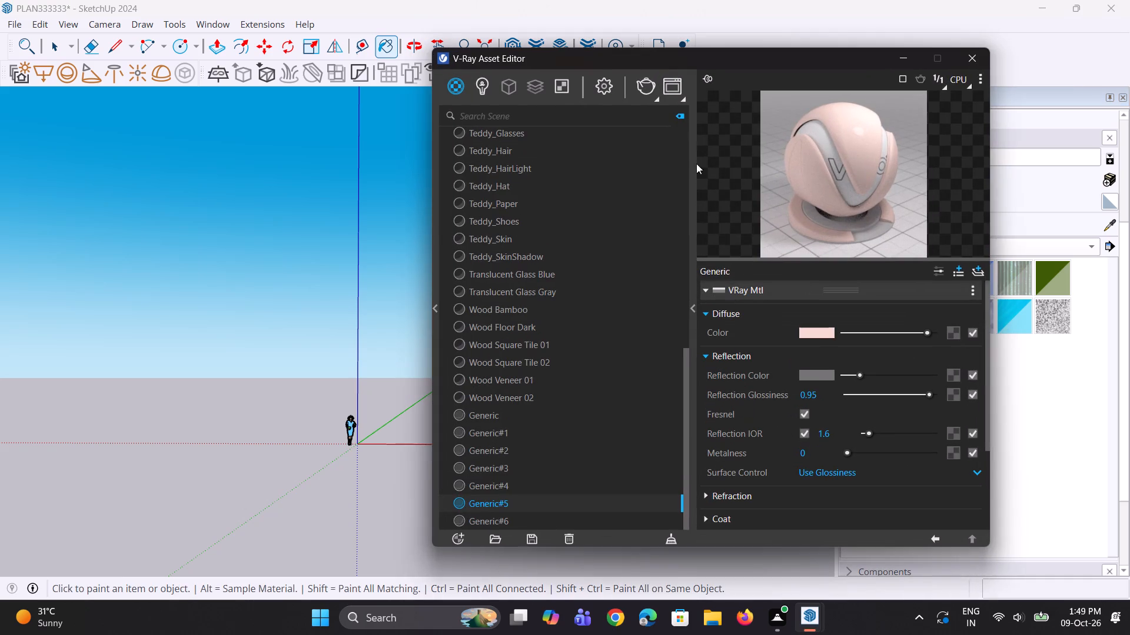
pyautogui.click(828, 182)
pyautogui.click(813, 336)
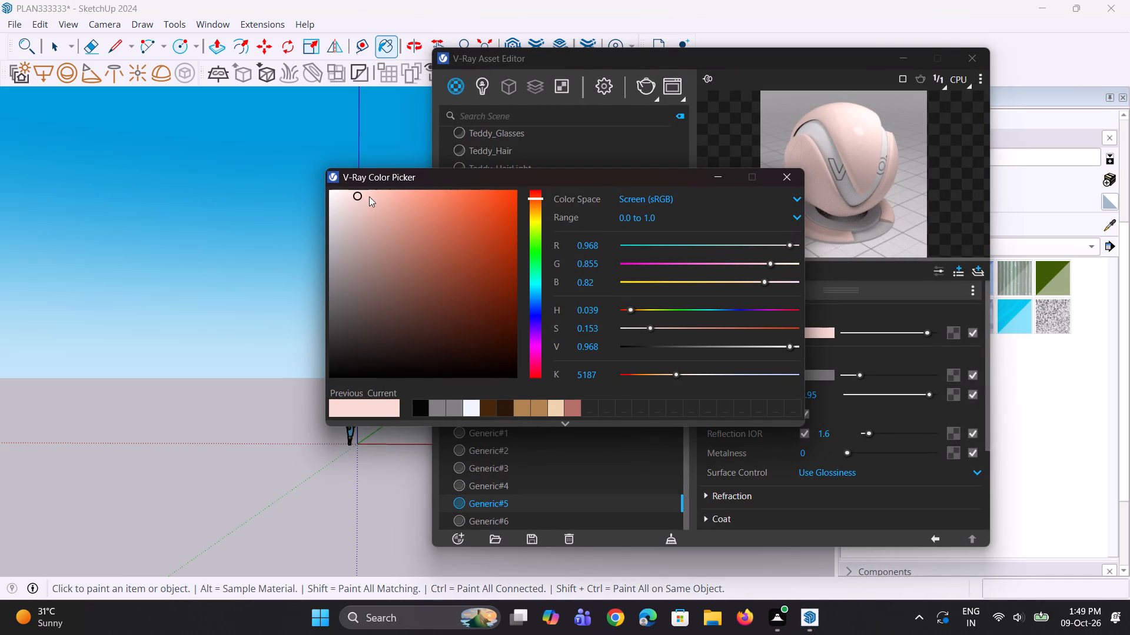
pyautogui.moveTo(361, 195); pyautogui.dragTo(367, 200)
pyautogui.click(713, 177)
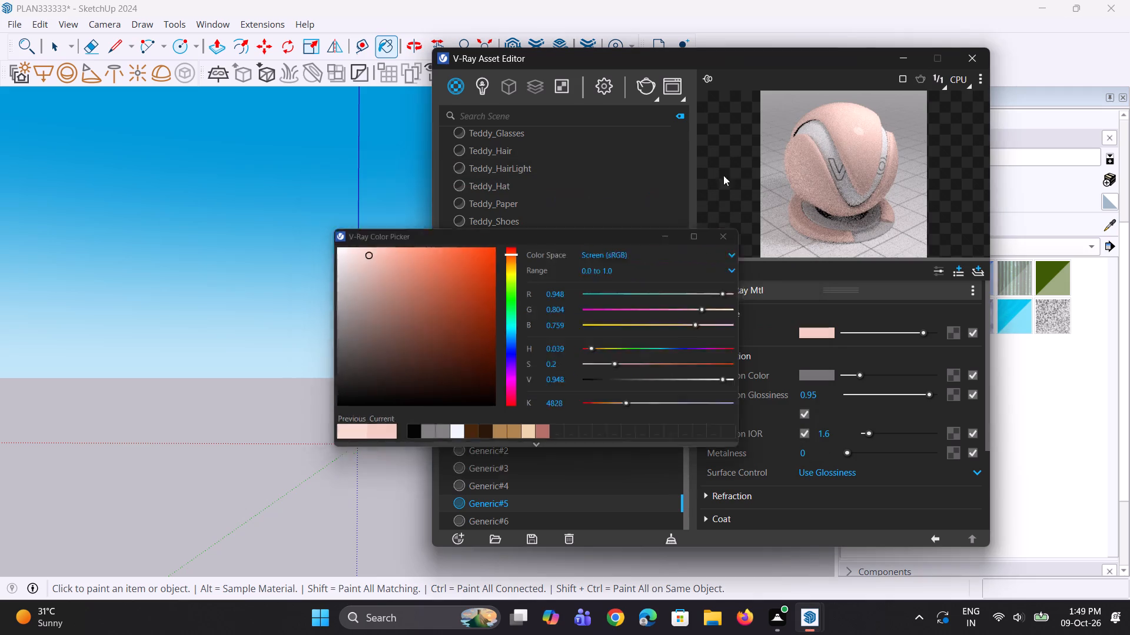
pyautogui.click(910, 62)
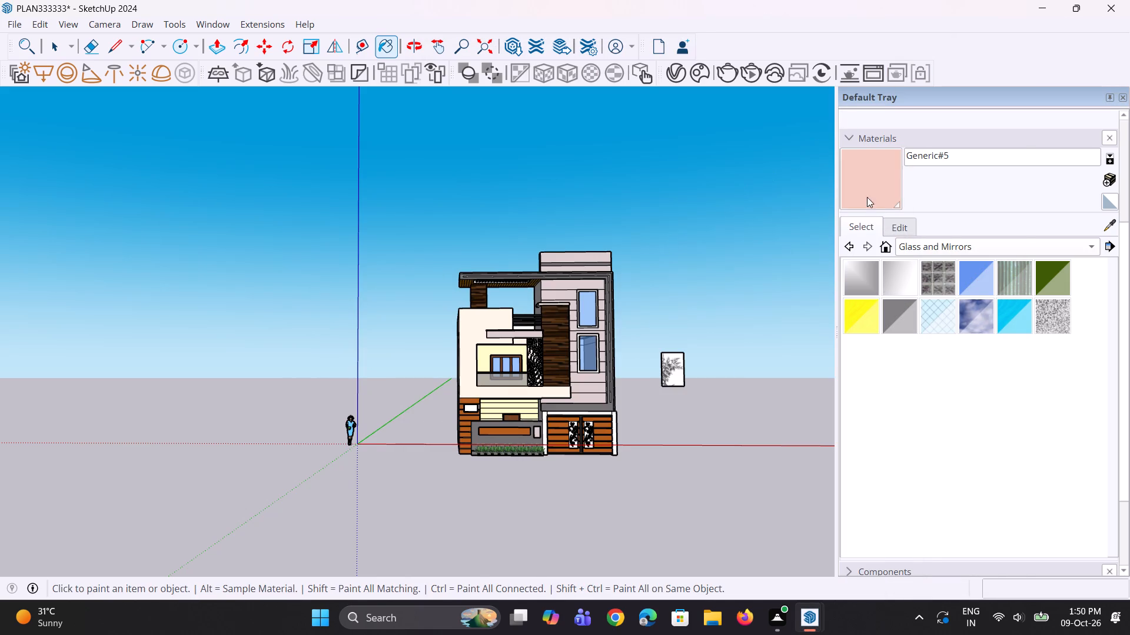
# Repaint the front frame around the balcony with the updated Generic#5 material.
pyautogui.doubleClick(891, 191)
pyautogui.scroll(2, 510, 314)
pyautogui.tripleClick(476, 333)
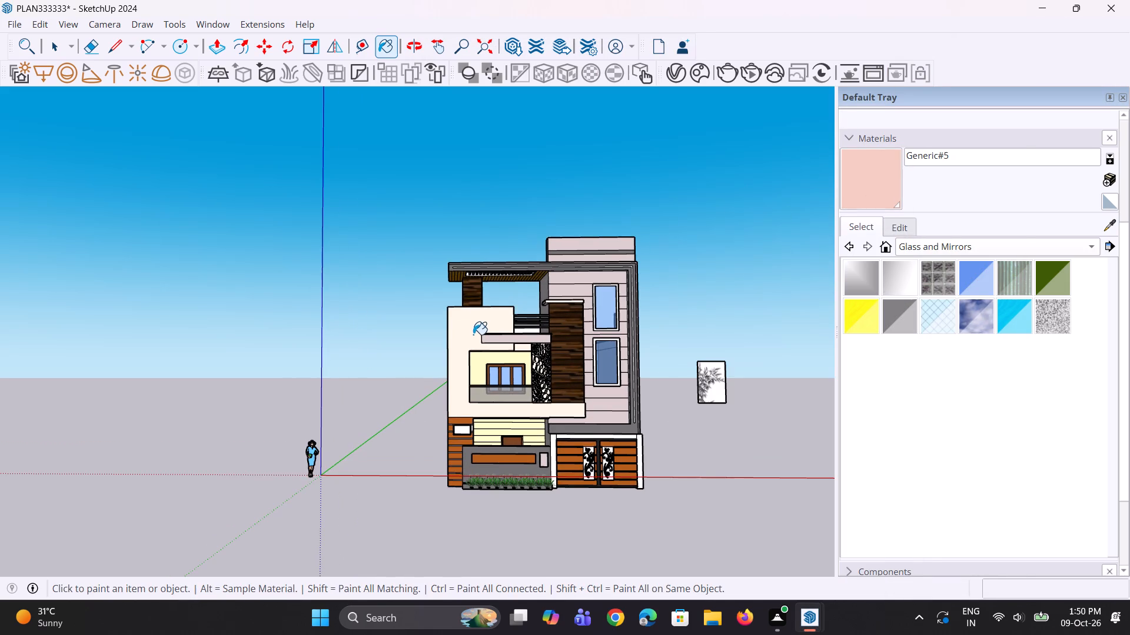
# Examine the repainted pink front frame and the rest of the facade from the front, above and both sides.
pyautogui.moveTo(454, 366); pyautogui.dragTo(586, 412, button='middle')
pyautogui.scroll(2, 478, 358)
pyautogui.doubleClick(462, 342)
pyautogui.scroll(2, 473, 338)
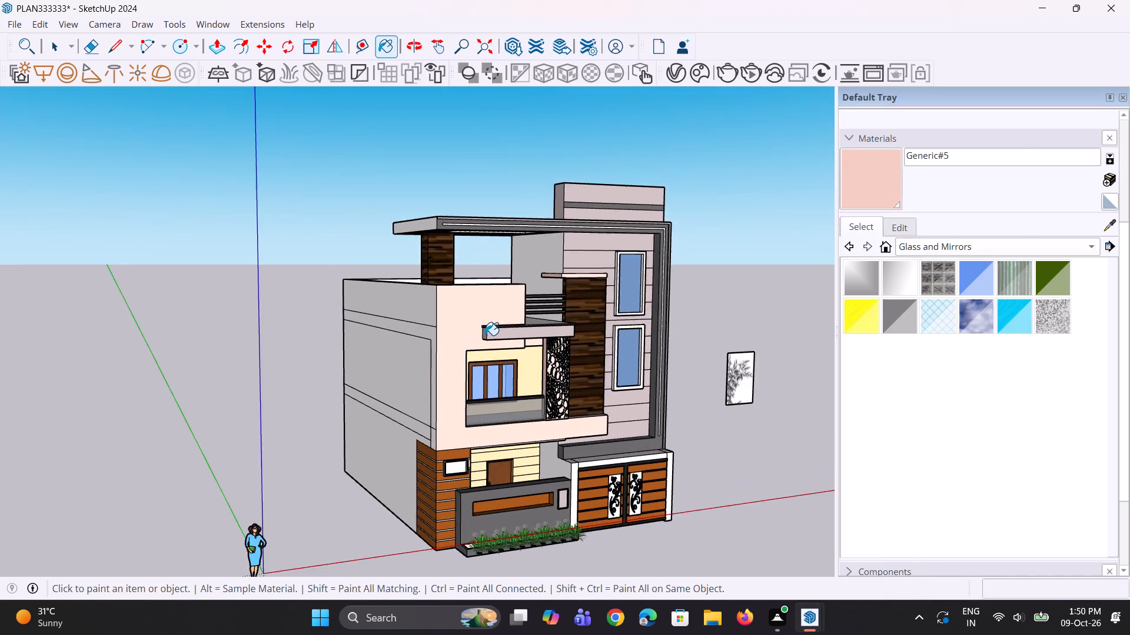
pyautogui.scroll(6, 485, 335)
pyautogui.moveTo(491, 335); pyautogui.dragTo(408, 303, button='middle')
pyautogui.scroll(-7, 490, 348)
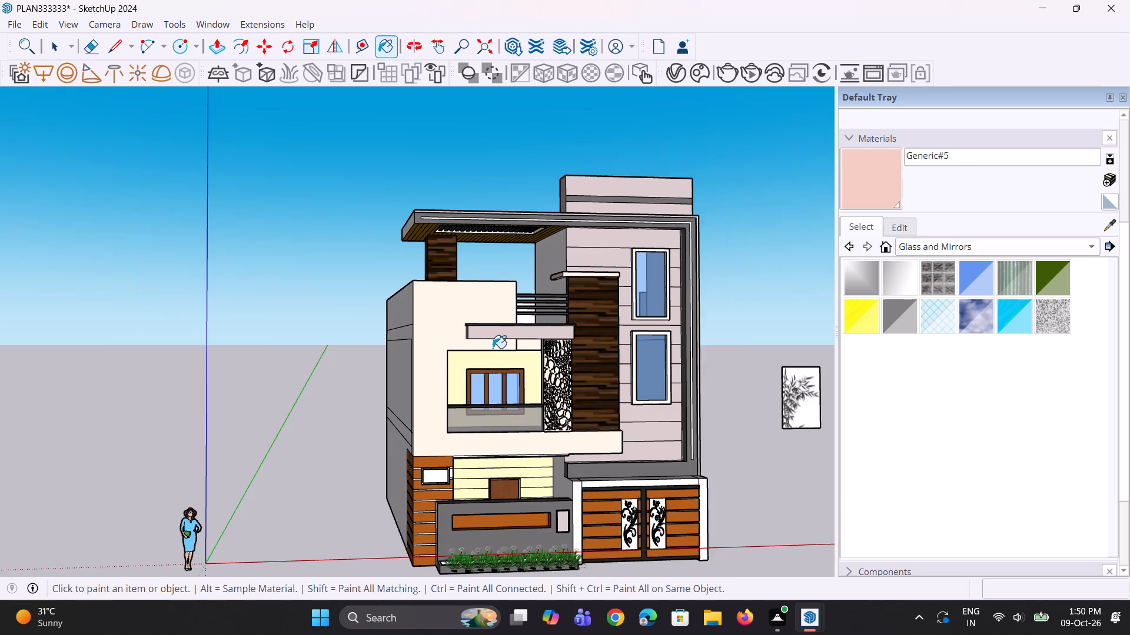
pyautogui.scroll(-1, 493, 348)
pyautogui.moveTo(508, 359); pyautogui.dragTo(503, 351, button='middle')
pyautogui.moveTo(504, 382); pyautogui.dragTo(503, 397, button='middle')
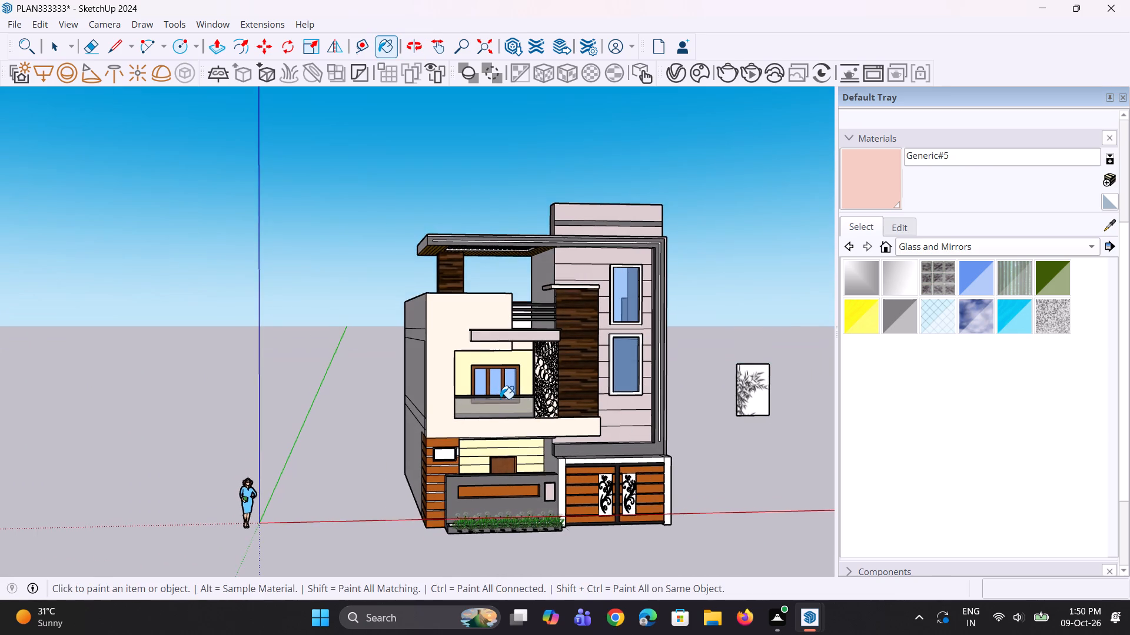
pyautogui.scroll(2, 499, 399)
pyautogui.moveTo(499, 399); pyautogui.dragTo(482, 387, button='middle')
pyautogui.scroll(-3, 574, 393)
pyautogui.moveTo(575, 389); pyautogui.dragTo(548, 370, button='middle')
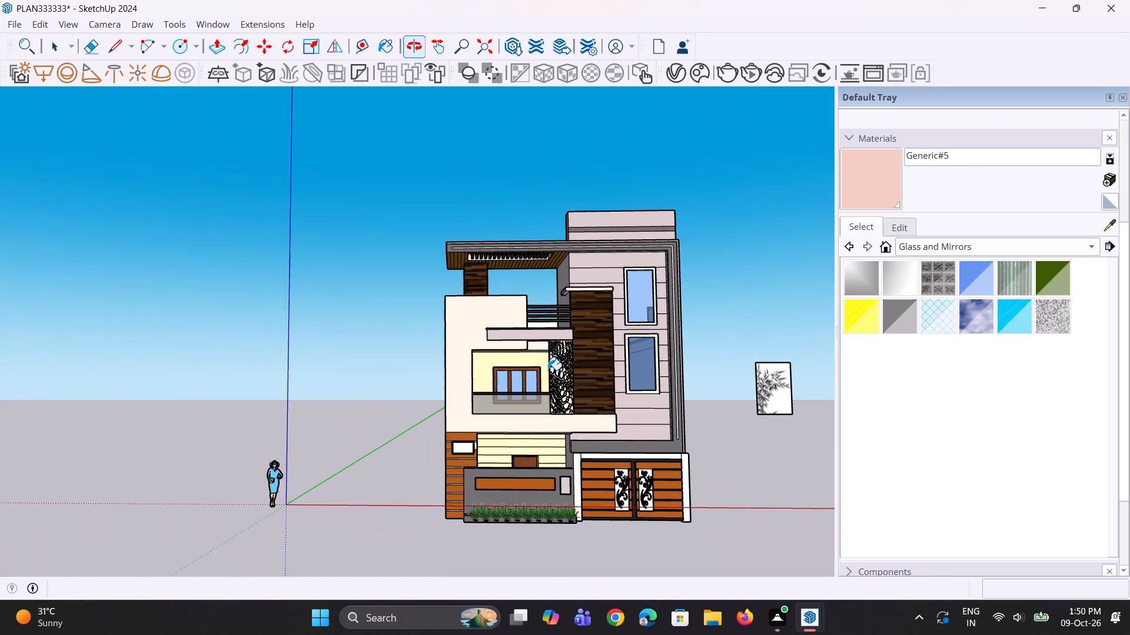
pyautogui.scroll(2, 523, 447)
pyautogui.press('space')
pyautogui.press('space')
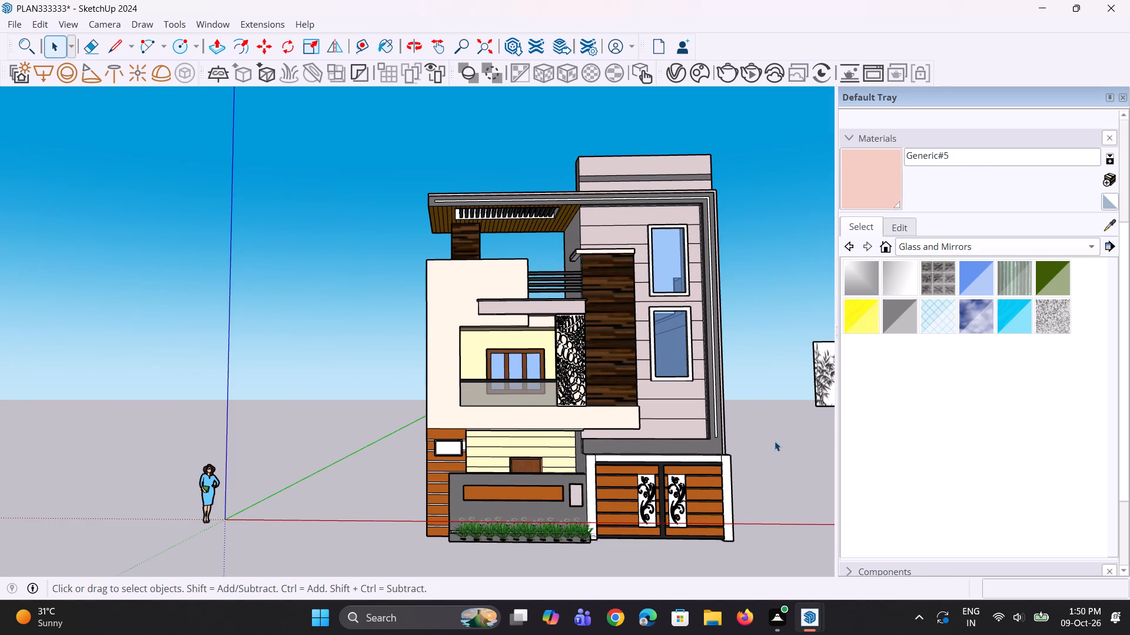
pyautogui.click(775, 441)
pyautogui.moveTo(629, 363); pyautogui.dragTo(630, 439, button='middle')
pyautogui.scroll(-6, 608, 327)
pyautogui.moveTo(602, 321); pyautogui.dragTo(605, 385, button='middle')
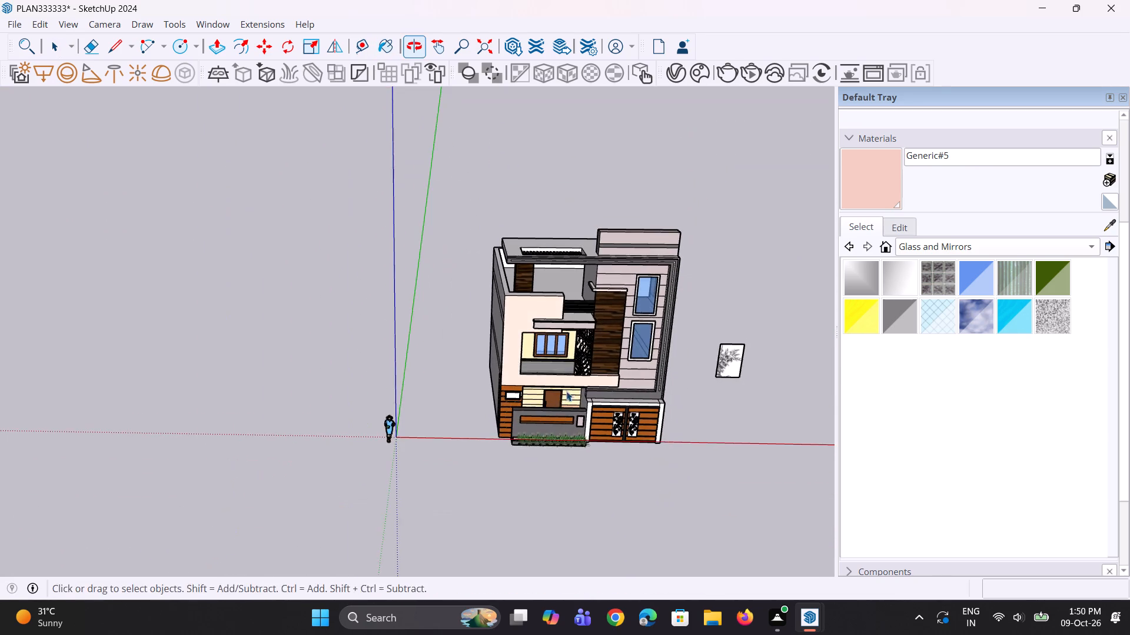
pyautogui.scroll(1, 494, 399)
pyautogui.moveTo(493, 399); pyautogui.dragTo(476, 363, button='middle')
pyautogui.scroll(-4, 476, 363)
pyautogui.moveTo(687, 418); pyautogui.dragTo(677, 396, button='middle')
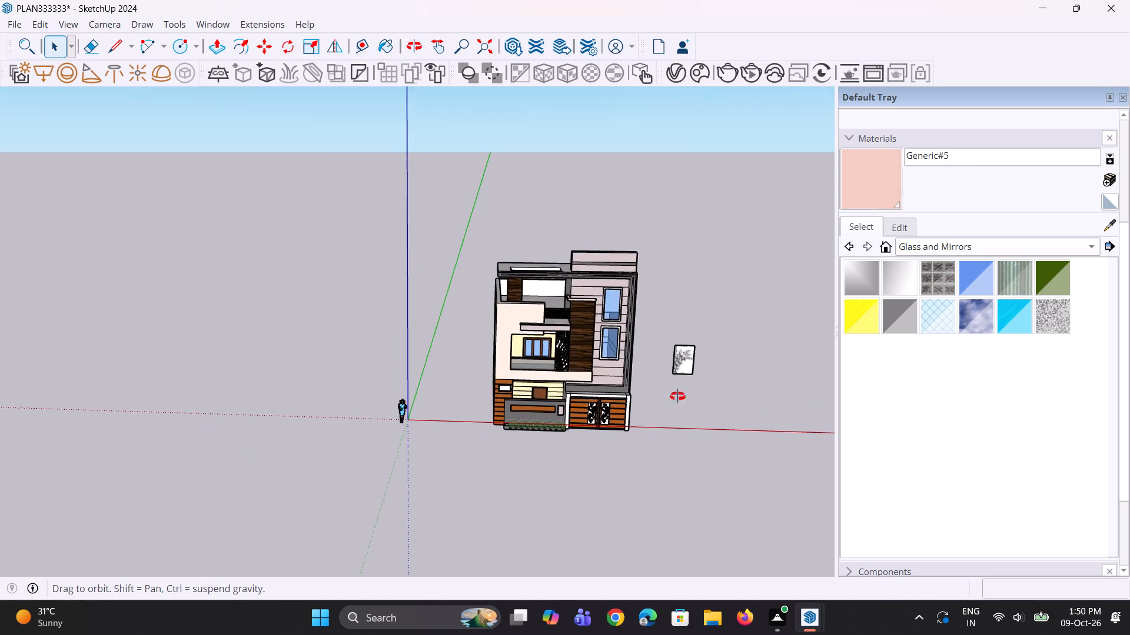
pyautogui.moveTo(677, 396); pyautogui.dragTo(573, 332, button='middle')
pyautogui.scroll(2, 679, 416)
pyautogui.moveTo(669, 439); pyautogui.dragTo(676, 463, button='middle')
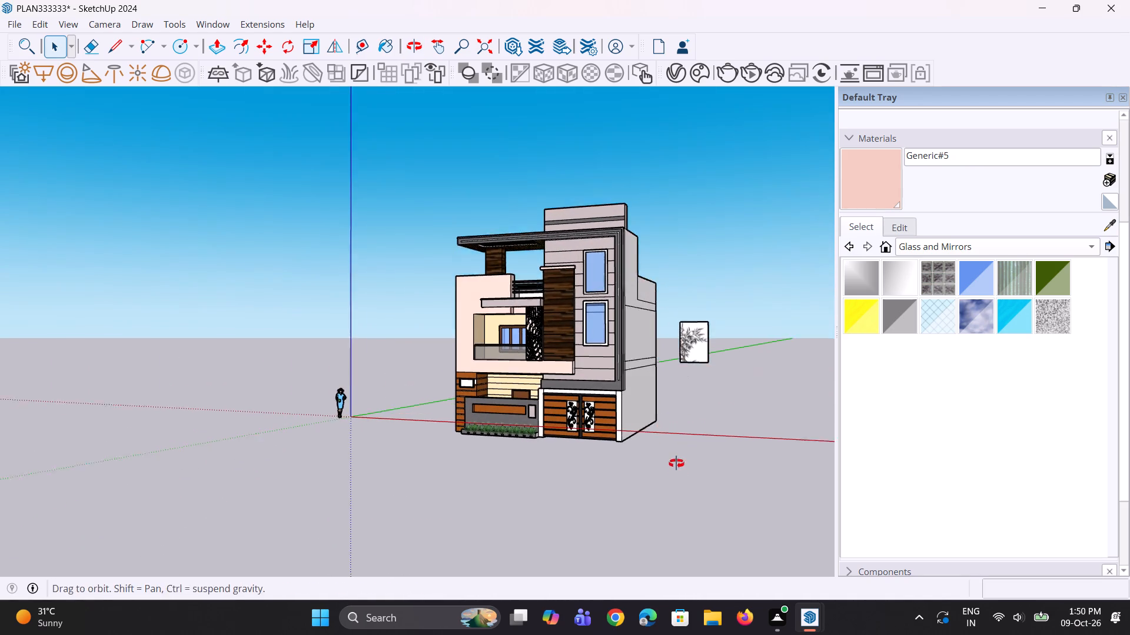
pyautogui.moveTo(676, 463); pyautogui.dragTo(678, 472, button='middle')
pyautogui.scroll(2, 614, 415)
pyautogui.moveTo(614, 414); pyautogui.dragTo(660, 405, button='middle')
pyautogui.scroll(1, 623, 415)
pyautogui.scroll(-3, 660, 405)
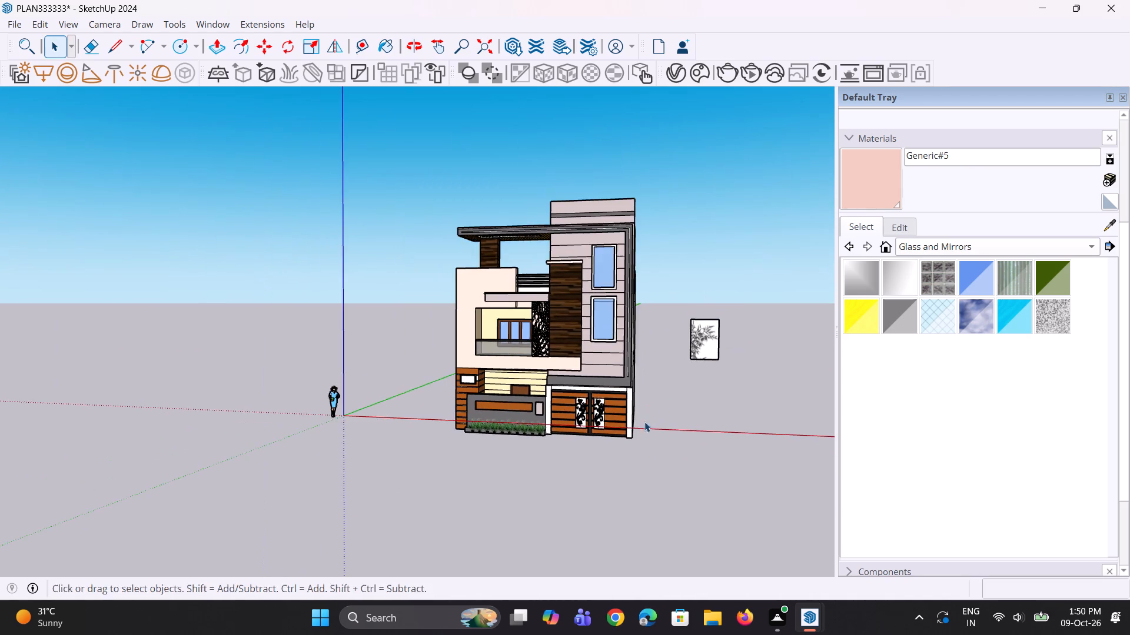
pyautogui.moveTo(640, 423); pyautogui.dragTo(662, 379, button='middle')
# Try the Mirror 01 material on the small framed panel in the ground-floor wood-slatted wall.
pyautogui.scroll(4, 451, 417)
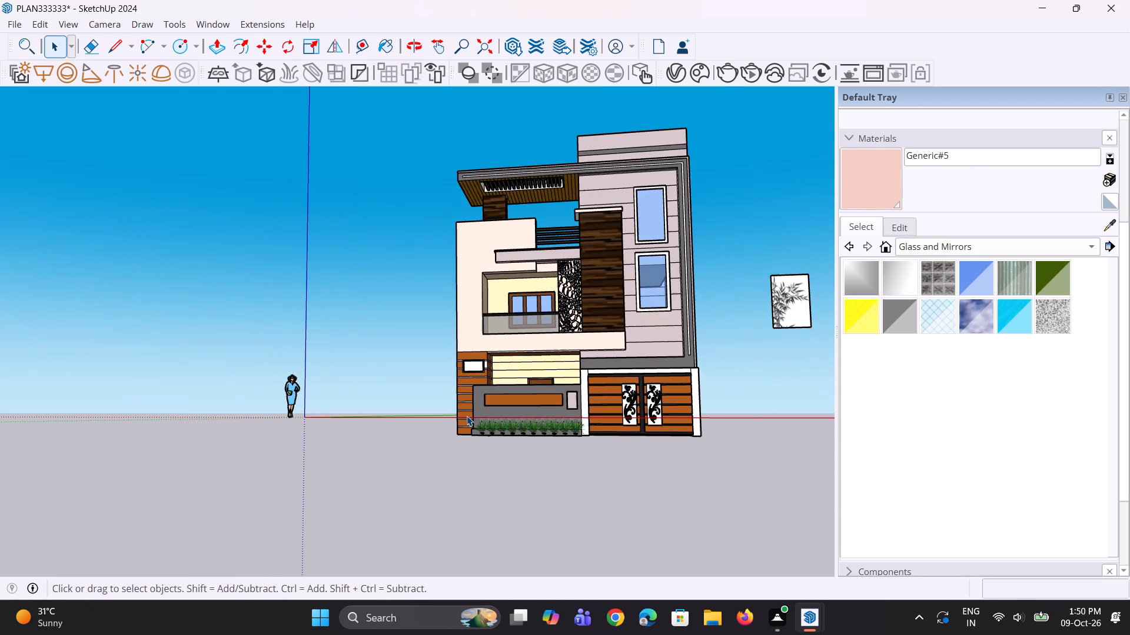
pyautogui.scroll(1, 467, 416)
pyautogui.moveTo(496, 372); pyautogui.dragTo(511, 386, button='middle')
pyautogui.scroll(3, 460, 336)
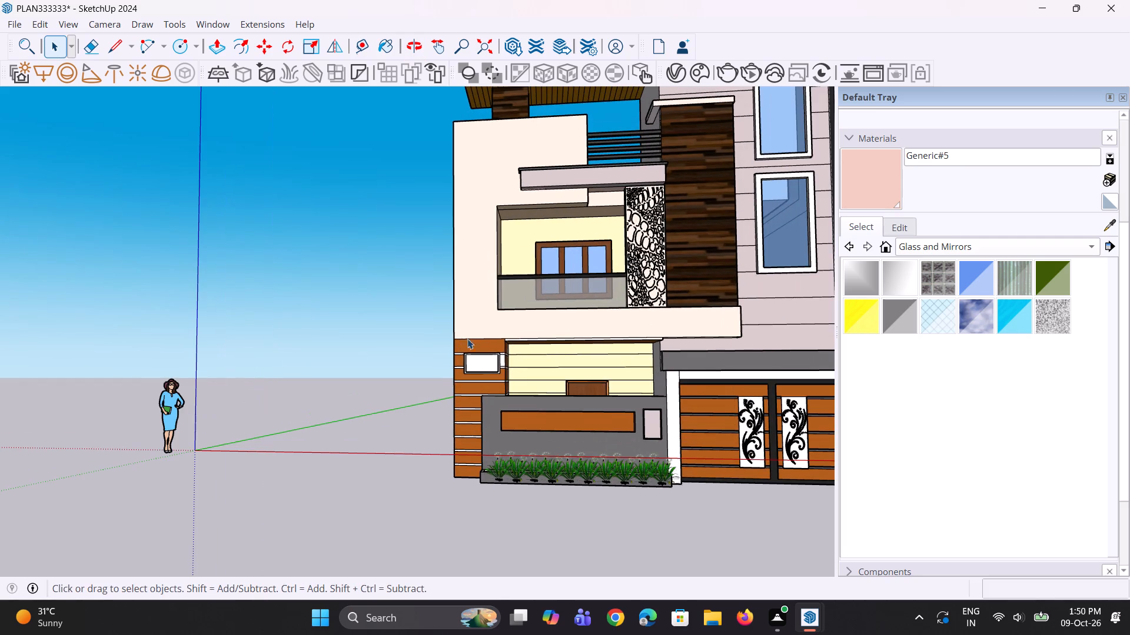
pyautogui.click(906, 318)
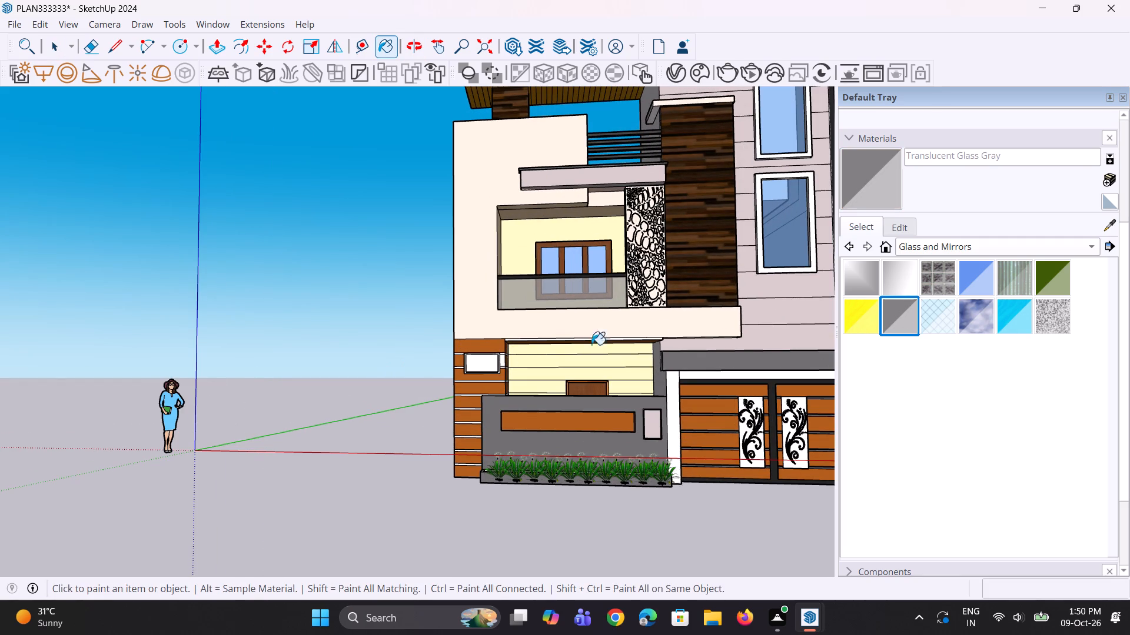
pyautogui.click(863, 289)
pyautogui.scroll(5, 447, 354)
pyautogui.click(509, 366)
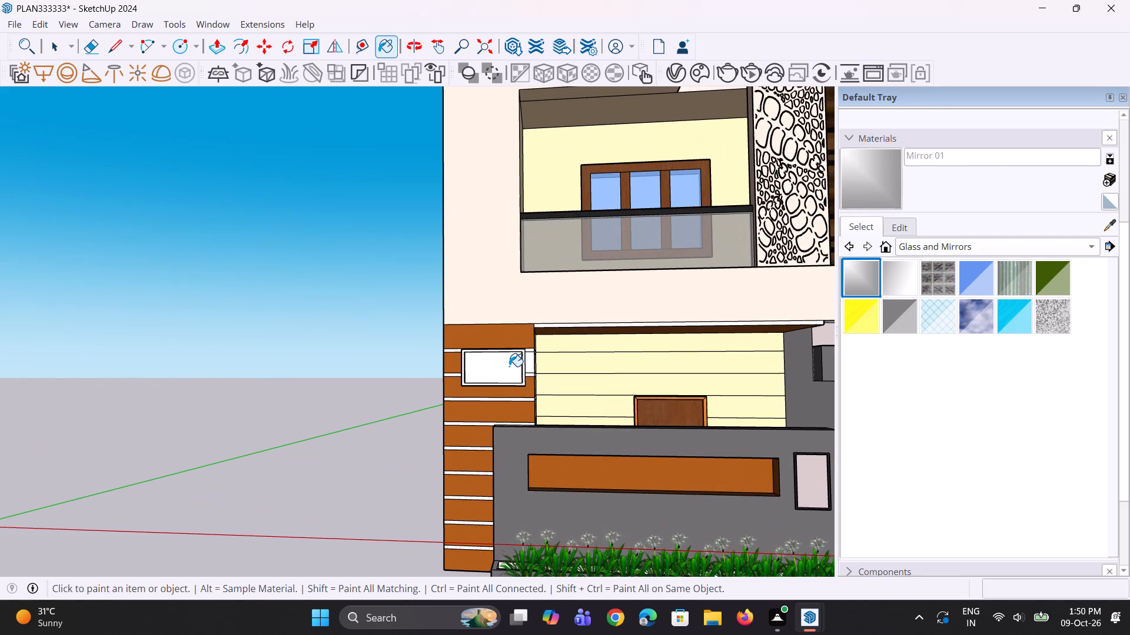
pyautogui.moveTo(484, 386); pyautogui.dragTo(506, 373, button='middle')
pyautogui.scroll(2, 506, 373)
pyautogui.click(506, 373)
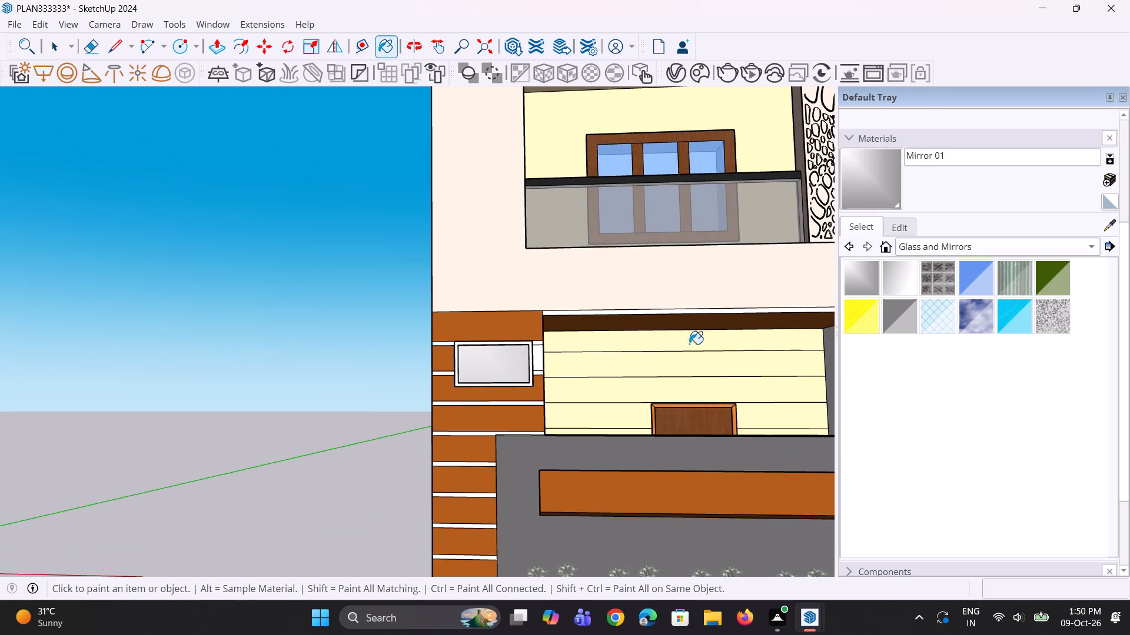
# Paint the small framed panel in the ground-floor wood-slatted wall with Translucent Glass Gray.
pyautogui.click(903, 324)
pyautogui.click(481, 361)
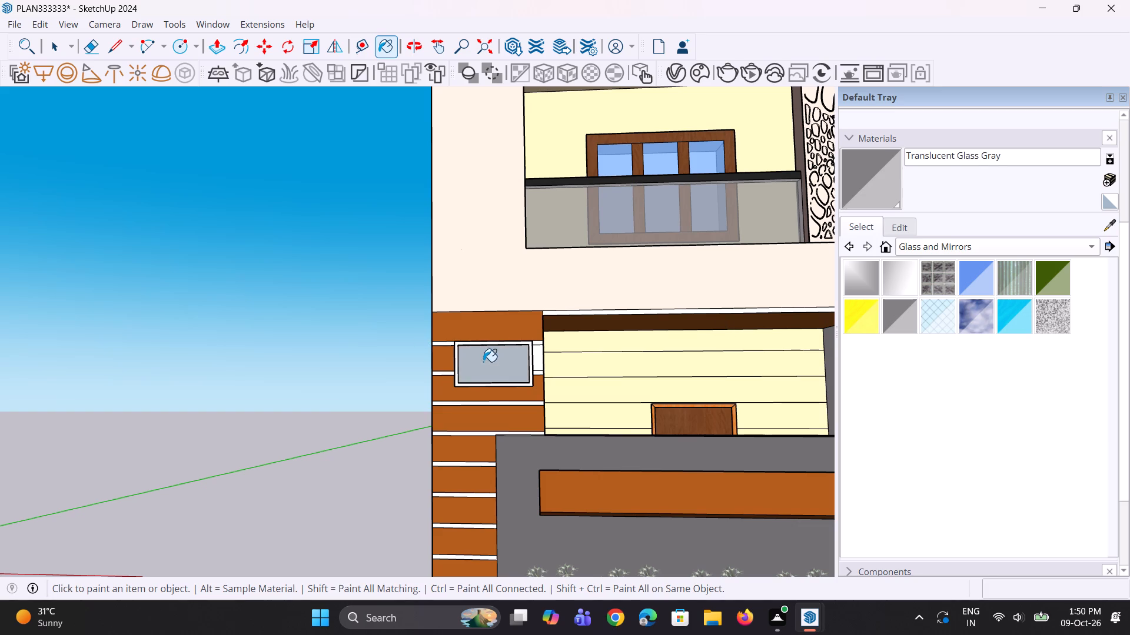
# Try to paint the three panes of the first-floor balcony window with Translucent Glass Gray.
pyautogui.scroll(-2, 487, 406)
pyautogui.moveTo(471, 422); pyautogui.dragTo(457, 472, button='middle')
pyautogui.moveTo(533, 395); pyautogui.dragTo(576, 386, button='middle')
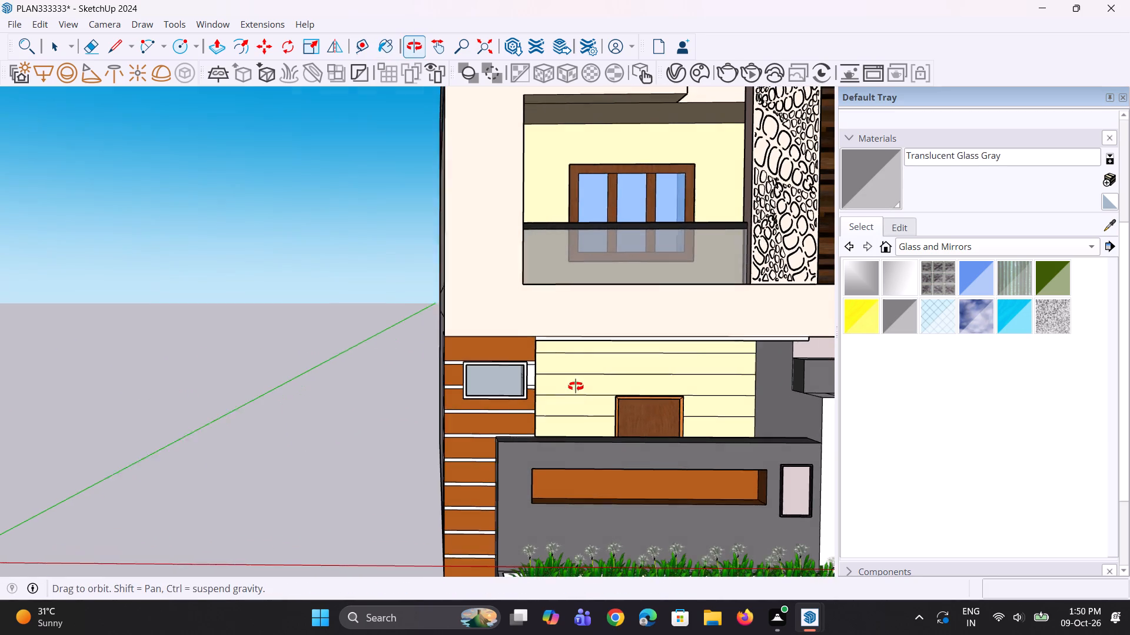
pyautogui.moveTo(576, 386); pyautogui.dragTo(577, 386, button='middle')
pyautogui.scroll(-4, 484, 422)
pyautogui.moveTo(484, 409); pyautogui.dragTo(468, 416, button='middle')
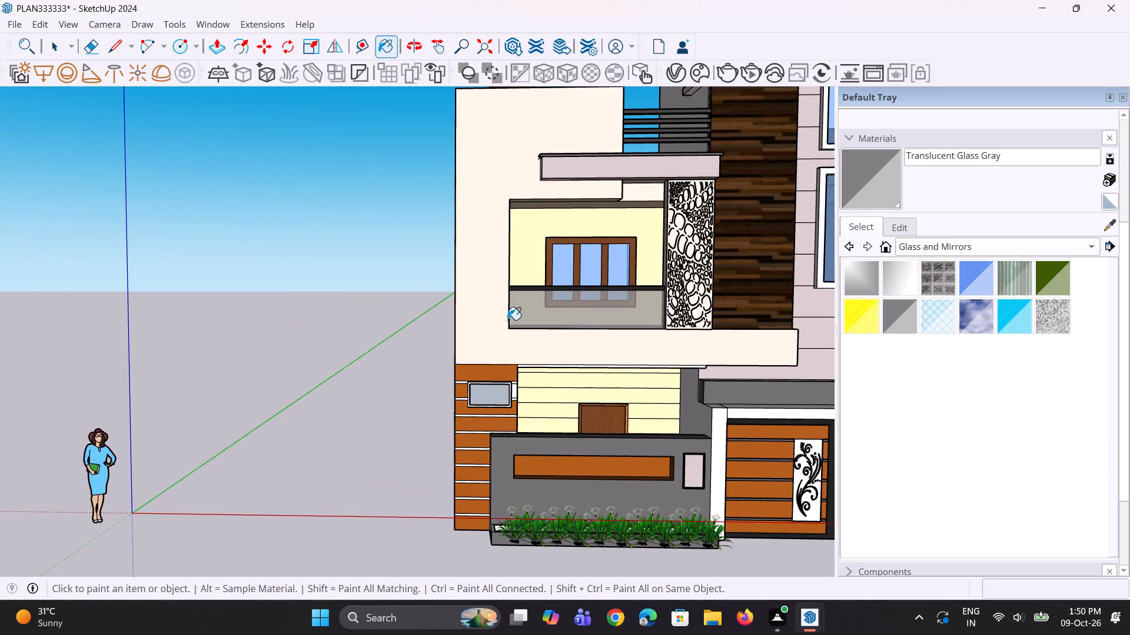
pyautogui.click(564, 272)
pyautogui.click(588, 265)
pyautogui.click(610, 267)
# Review the whole front facade with the glass applied to the ground-floor panel.
pyautogui.scroll(-2, 540, 383)
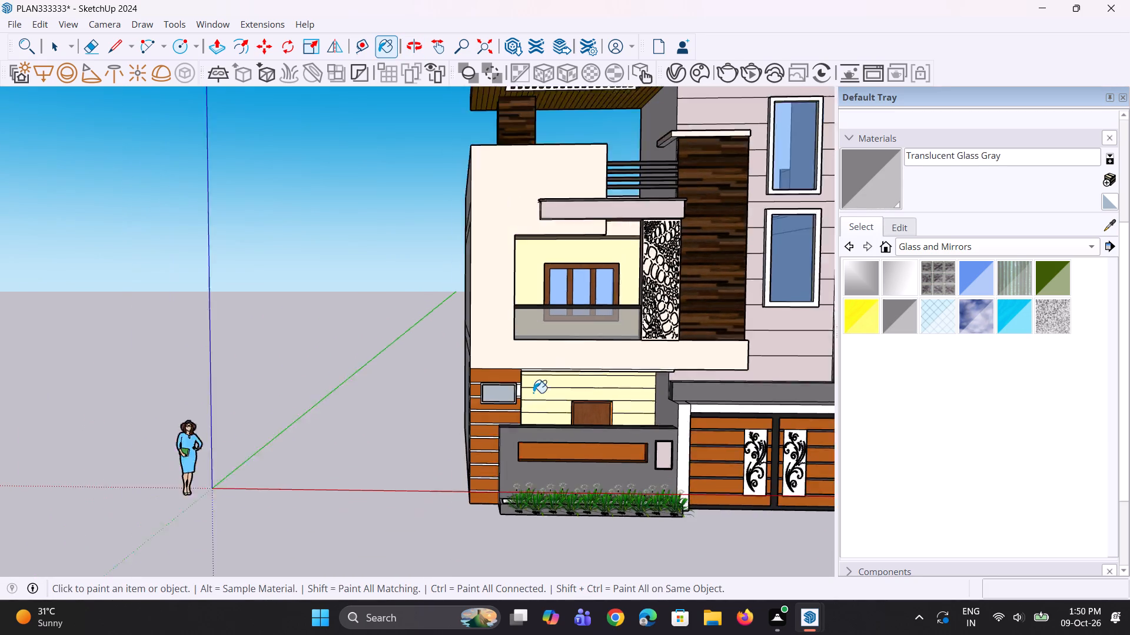
pyautogui.scroll(-2, 533, 393)
pyautogui.moveTo(532, 390); pyautogui.dragTo(536, 372, button='middle')
pyautogui.scroll(-4, 534, 370)
pyautogui.moveTo(534, 370); pyautogui.dragTo(519, 364, button='middle')
pyautogui.scroll(-3, 467, 336)
pyautogui.moveTo(473, 332); pyautogui.dragTo(509, 297, button='middle')
pyautogui.scroll(2, 508, 291)
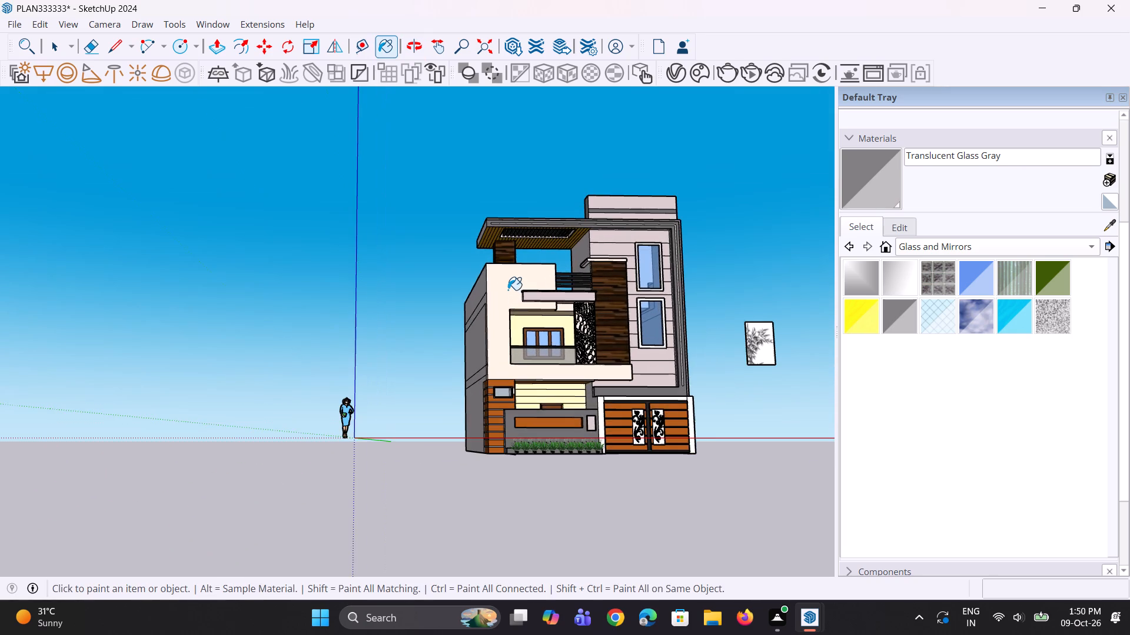
# Sample the dark grey Generic material from the roof slab's front edge and paint the slab's remaining edges, its top and the tower's rear wall.
pyautogui.moveTo(488, 282); pyautogui.dragTo(517, 328, button='middle')
pyautogui.scroll(5, 500, 236)
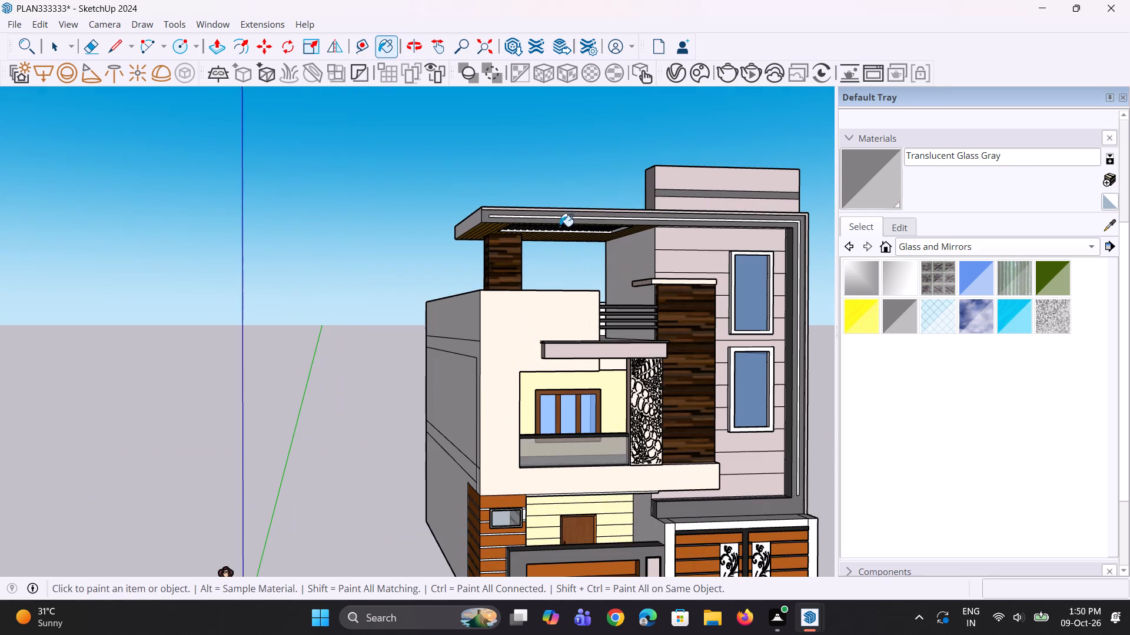
pyautogui.press('space')
pyautogui.press('space')
pyautogui.click(1111, 225)
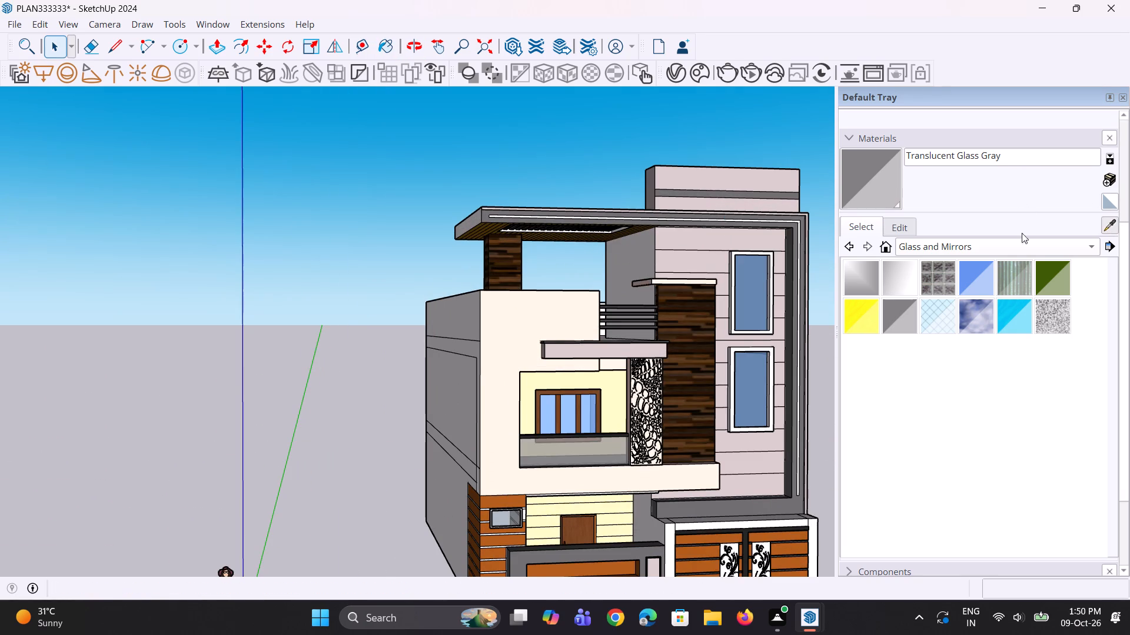
pyautogui.click(484, 219)
pyautogui.moveTo(499, 226); pyautogui.dragTo(528, 295, button='middle')
pyautogui.scroll(2, 447, 245)
pyautogui.click(476, 220)
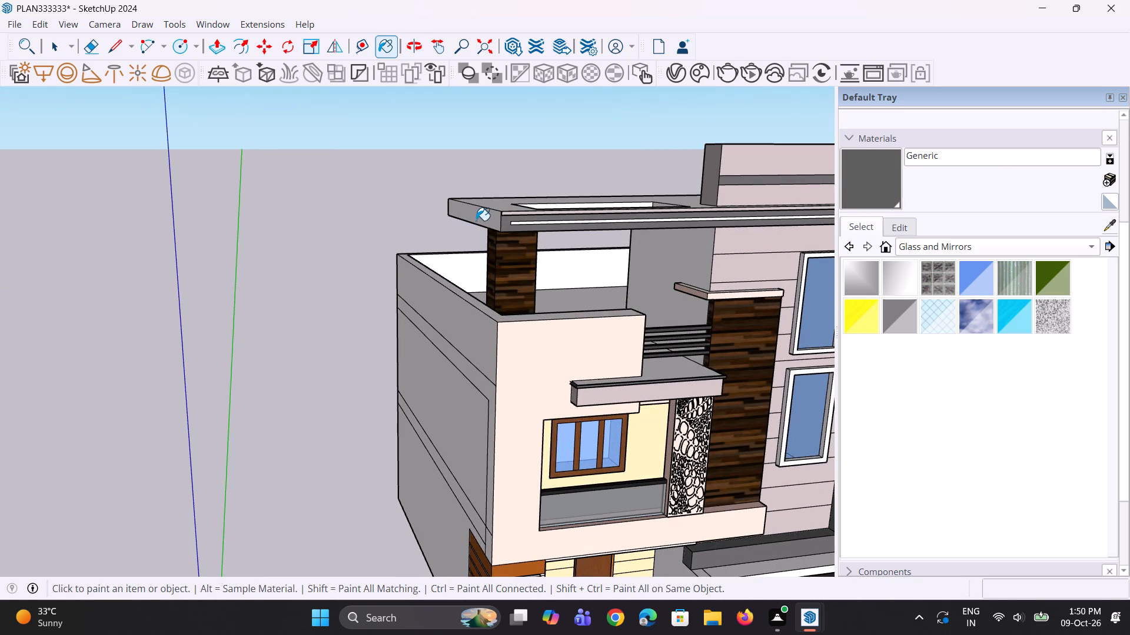
pyautogui.moveTo(481, 232); pyautogui.dragTo(880, 291, button='middle')
pyautogui.scroll(1, 328, 241)
pyautogui.moveTo(326, 240); pyautogui.dragTo(533, 215, button='middle')
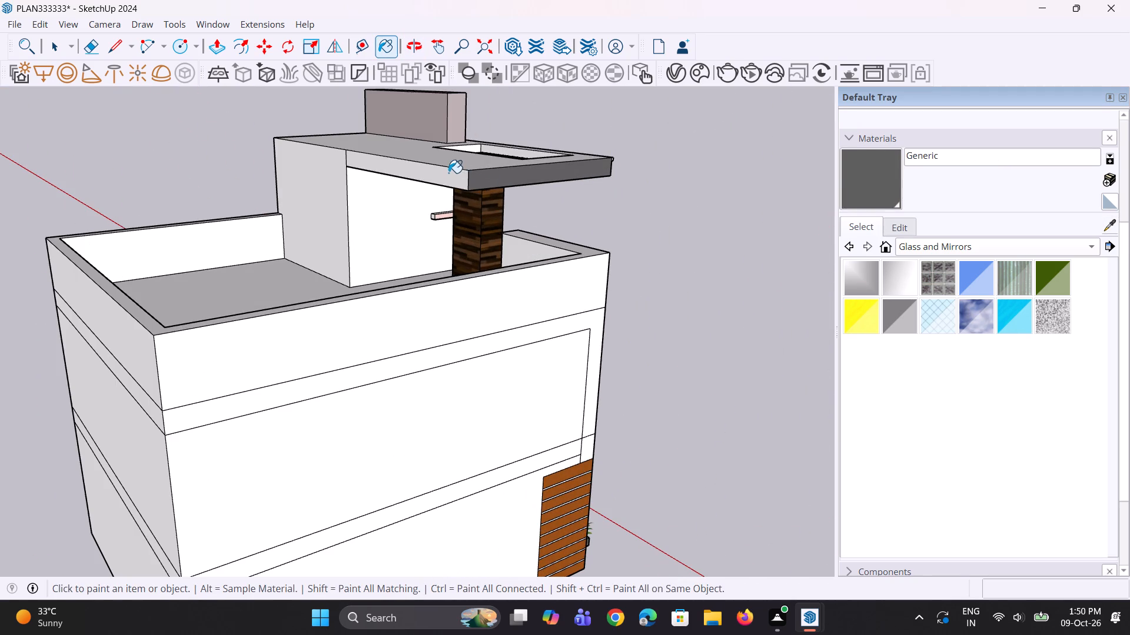
pyautogui.click(447, 173)
pyautogui.click(450, 155)
pyautogui.click(334, 174)
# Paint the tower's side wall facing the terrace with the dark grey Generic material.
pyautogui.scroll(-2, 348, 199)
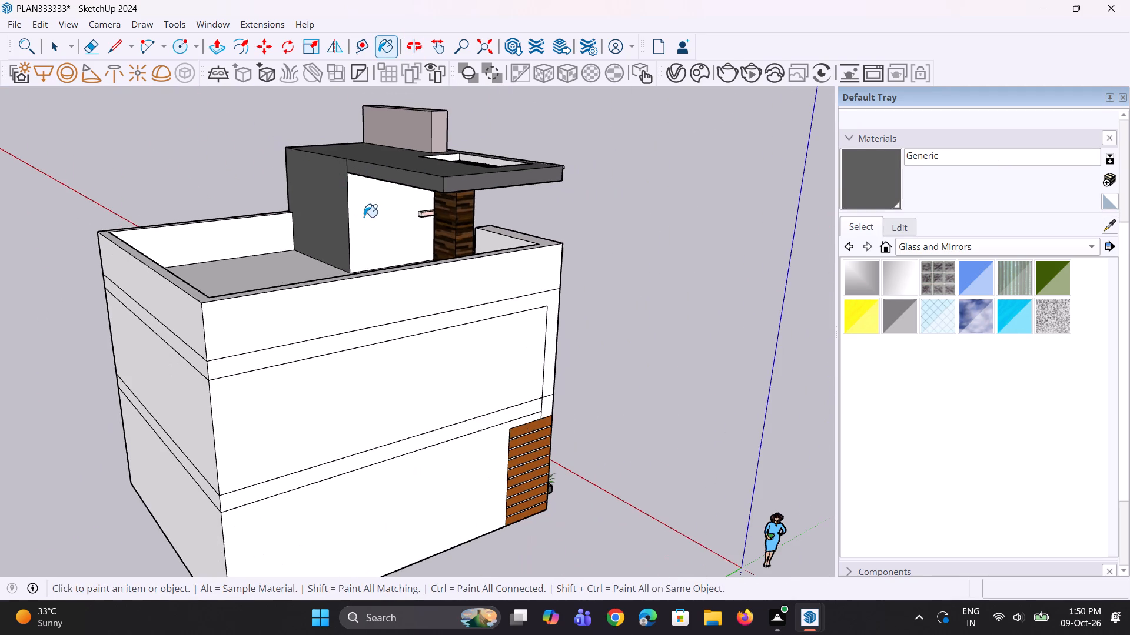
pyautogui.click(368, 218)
# Sample Generic#1 from the upper facade wall beside the tall windows and paint the tower's terrace-facing side wall with it.
pyautogui.scroll(-5, 476, 230)
pyautogui.moveTo(501, 245); pyautogui.dragTo(0, 182, button='middle')
pyautogui.moveTo(332, 219); pyautogui.dragTo(319, 228, button='middle')
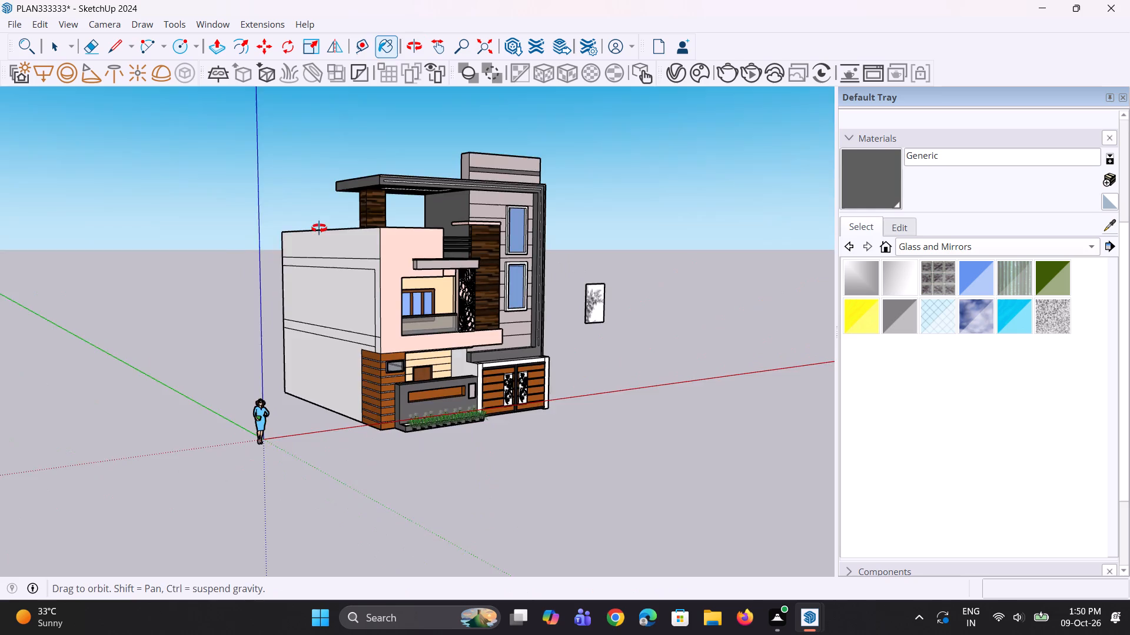
pyautogui.moveTo(319, 228); pyautogui.dragTo(70, 240, button='middle')
pyautogui.scroll(3, 441, 189)
pyautogui.moveTo(508, 234); pyautogui.dragTo(605, 207, button='middle')
pyautogui.scroll(1, 538, 238)
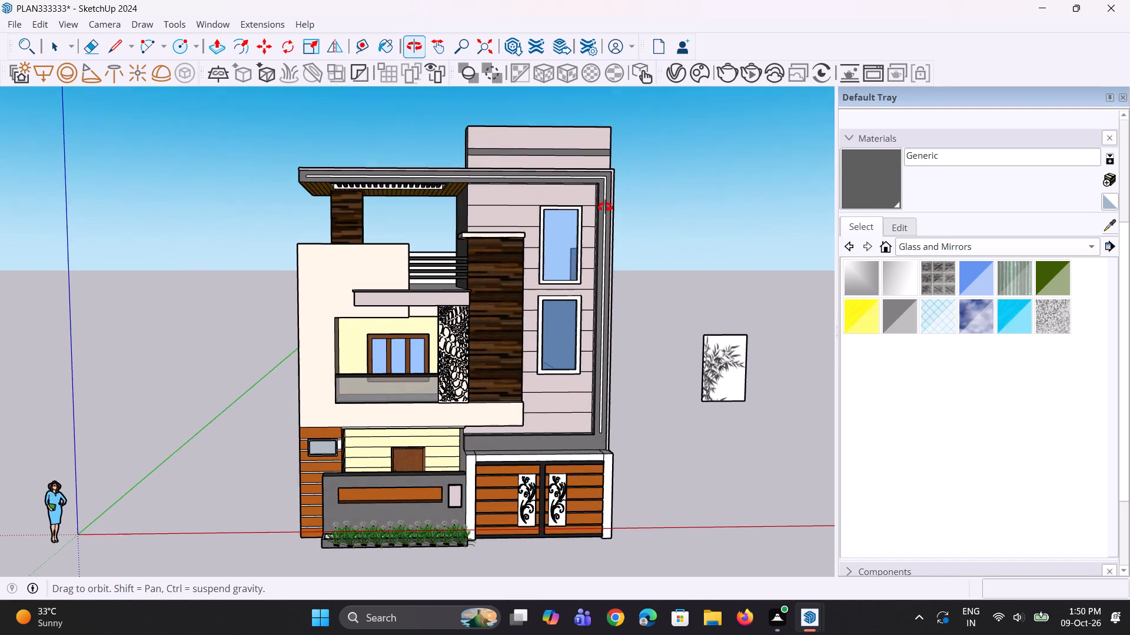
pyautogui.moveTo(605, 207); pyautogui.dragTo(624, 208, button='middle')
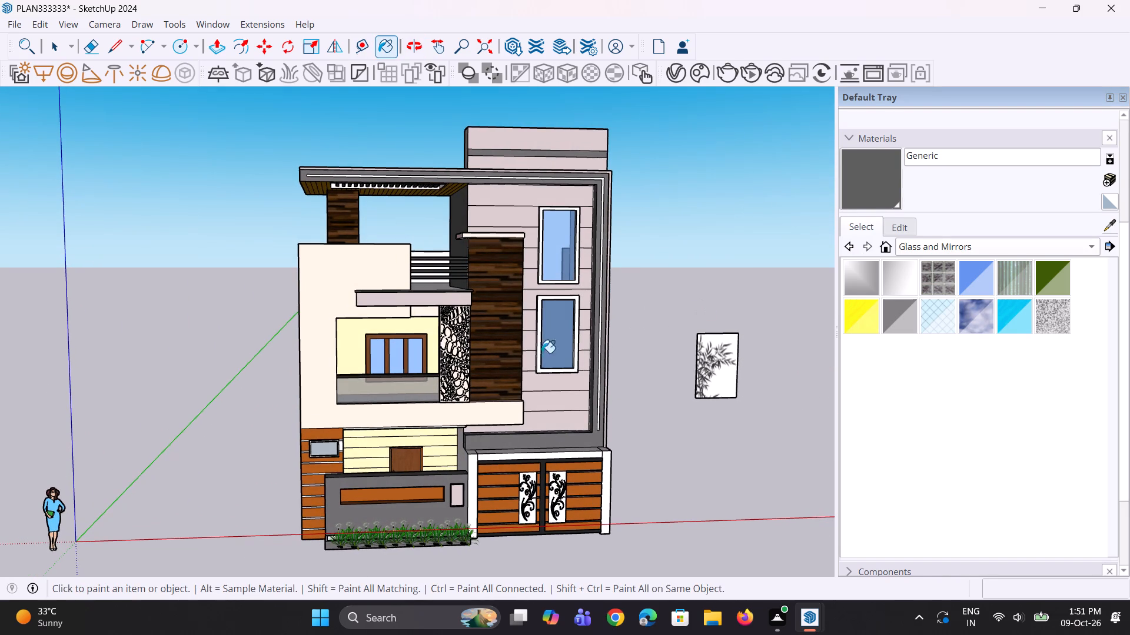
pyautogui.click(1114, 218)
pyautogui.click(537, 194)
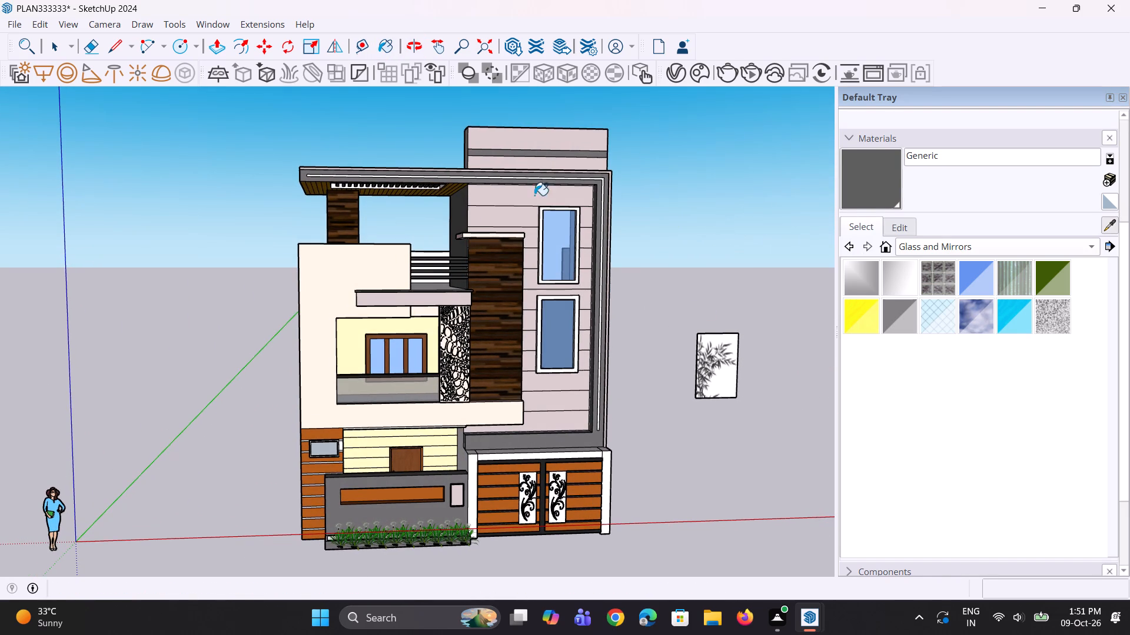
pyautogui.moveTo(405, 242); pyautogui.dragTo(435, 236, button='middle')
pyautogui.scroll(3, 447, 217)
pyautogui.click(454, 213)
# Sample pink Generic#5 from the first-floor front frame and paint all sections and bands of the gate-side outer wall.
pyautogui.scroll(-3, 477, 258)
pyautogui.moveTo(471, 260); pyautogui.dragTo(454, 230, button='middle')
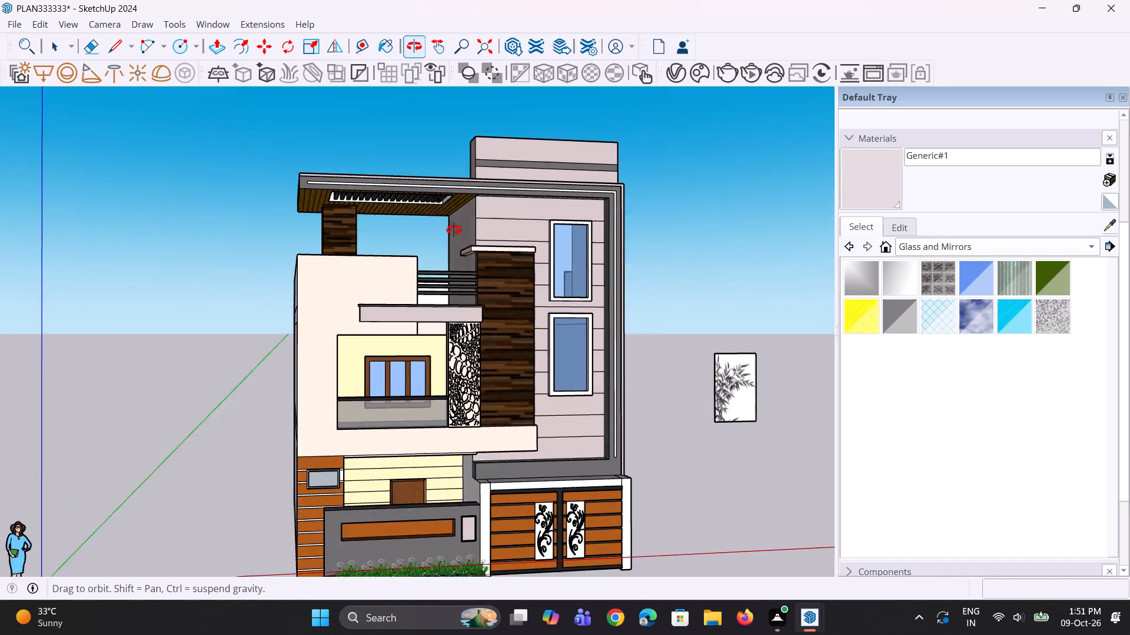
pyautogui.moveTo(454, 230); pyautogui.dragTo(437, 233, button='middle')
pyautogui.scroll(3, 479, 172)
pyautogui.moveTo(467, 165); pyautogui.dragTo(557, 271, button='middle')
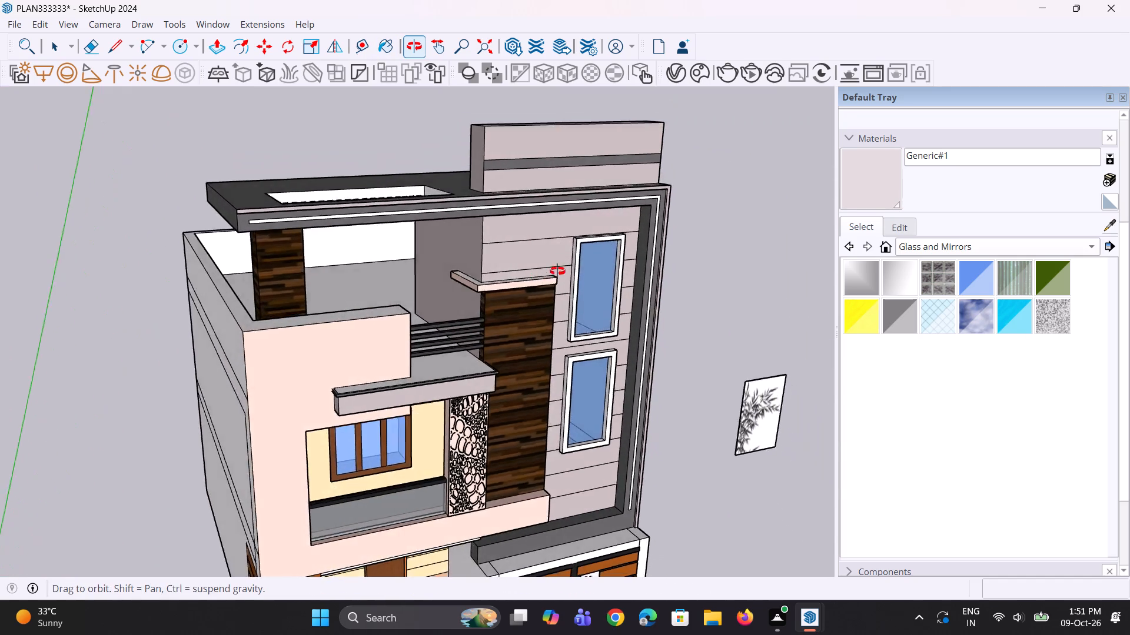
pyautogui.moveTo(557, 271); pyautogui.dragTo(434, 268, button='middle')
pyautogui.scroll(-5, 433, 262)
pyautogui.moveTo(473, 330); pyautogui.dragTo(239, 294, button='middle')
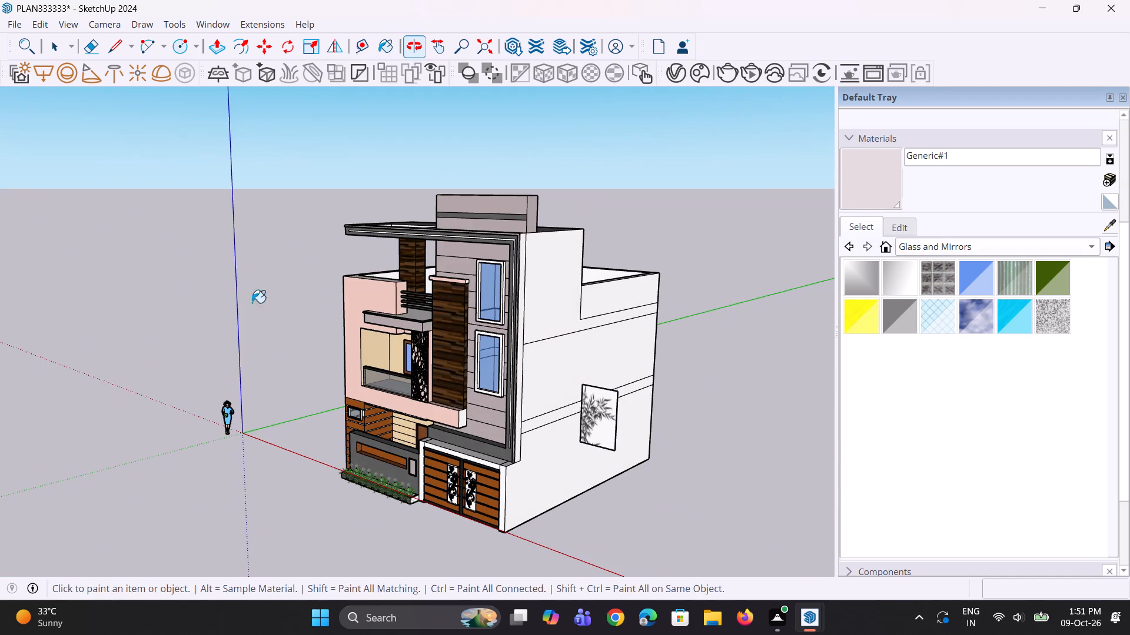
pyautogui.click(1114, 220)
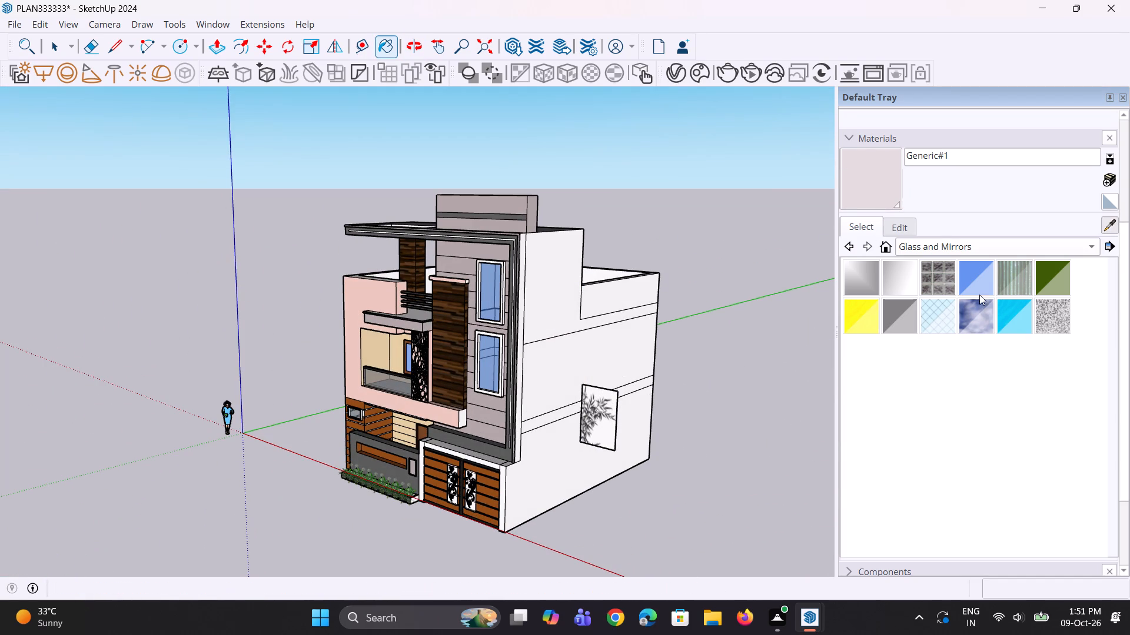
pyautogui.moveTo(368, 419); pyautogui.dragTo(417, 356, button='middle')
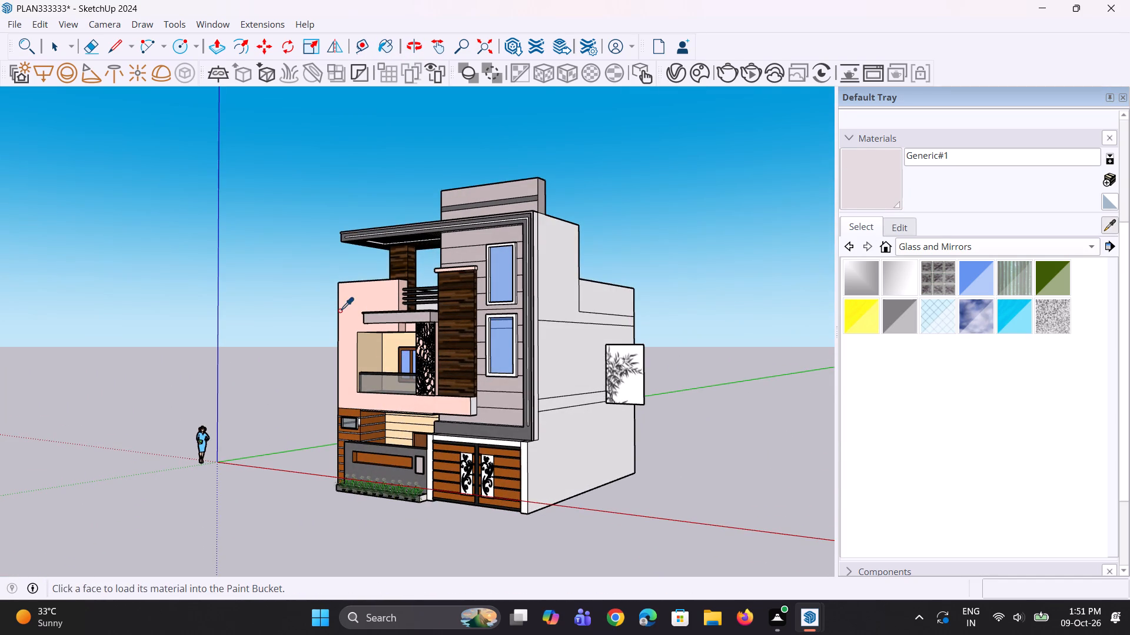
pyautogui.click(346, 312)
pyautogui.click(555, 354)
pyautogui.click(546, 295)
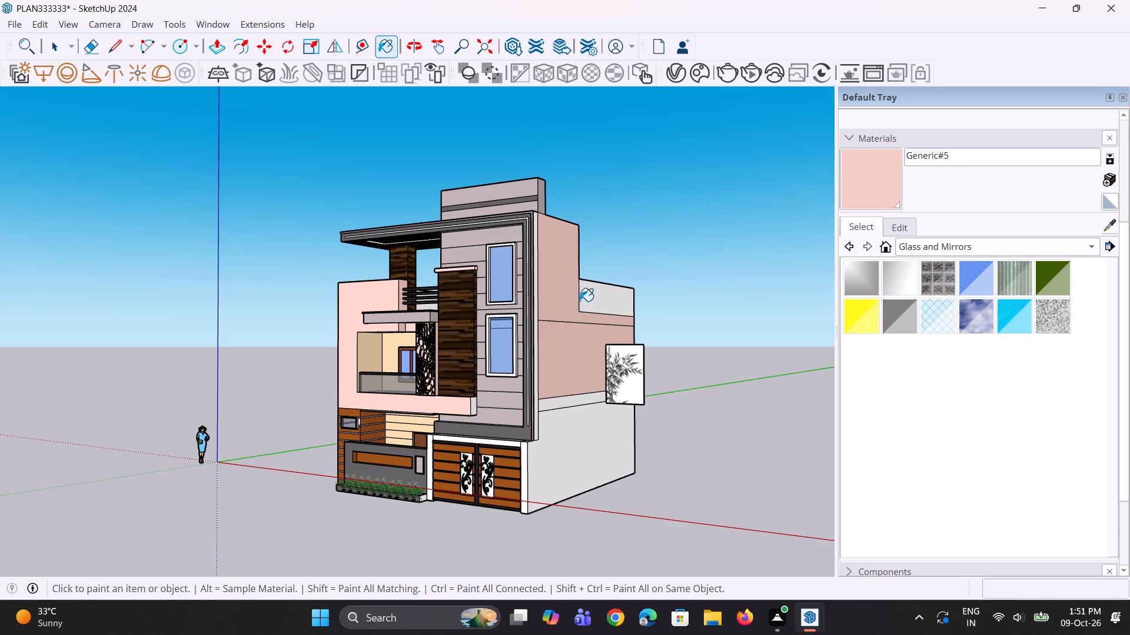
pyautogui.click(597, 301)
pyautogui.click(566, 442)
pyautogui.click(555, 405)
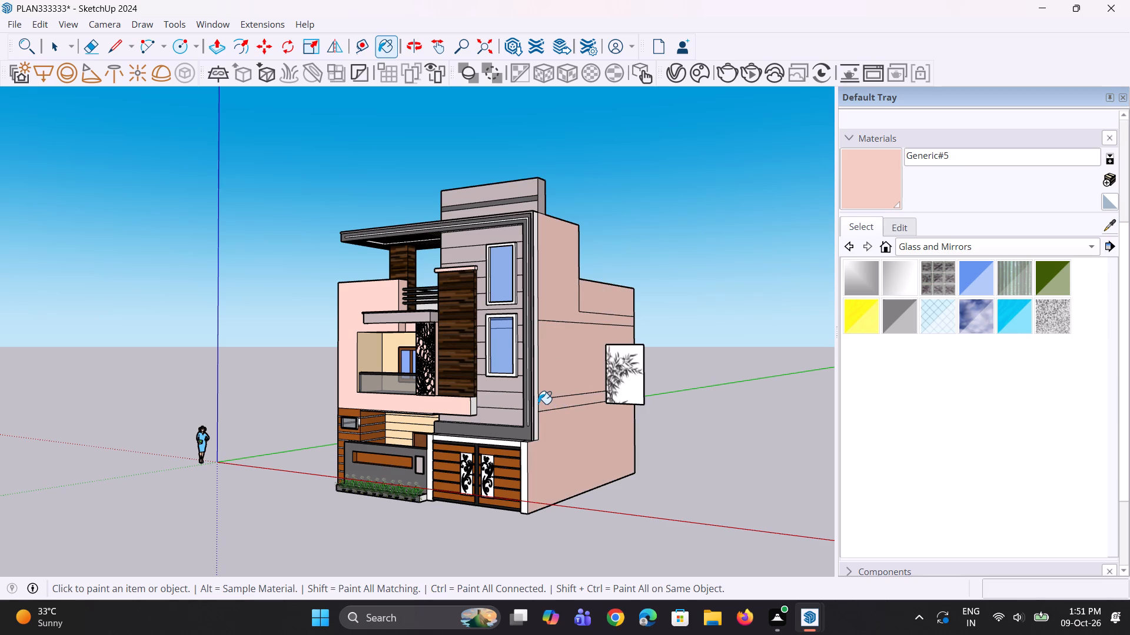
# Paint the narrow strip beside the facade frame and all sections and bands of the rear wall with pink Generic#5.
pyautogui.click(536, 404)
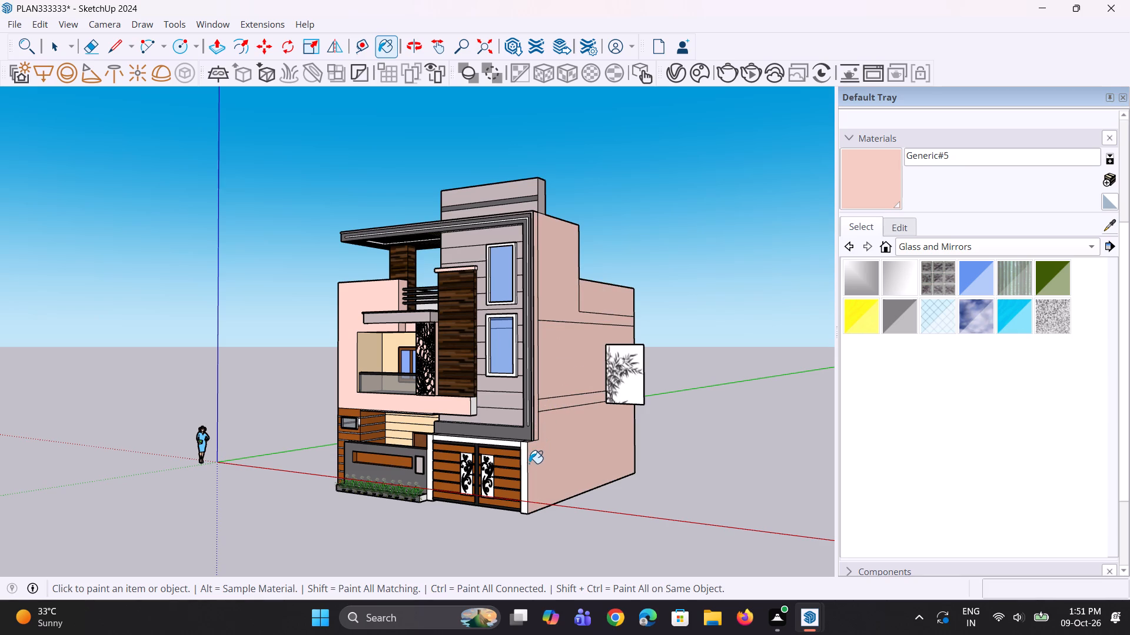
pyautogui.scroll(-4, 529, 463)
pyautogui.moveTo(590, 439); pyautogui.dragTo(0, 398, button='middle')
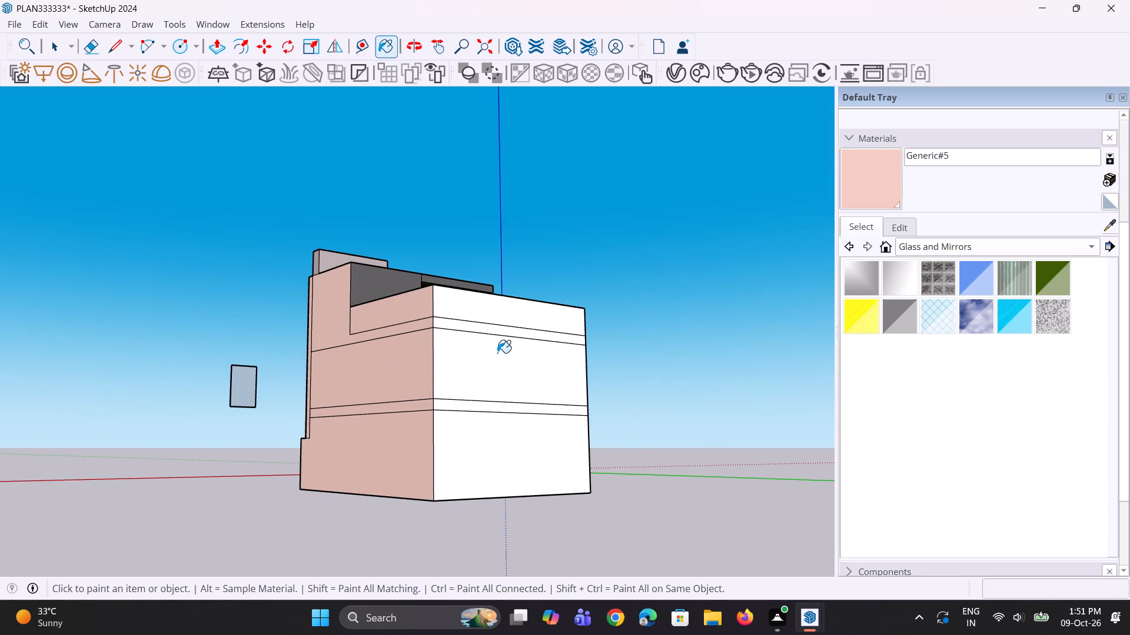
pyautogui.click(497, 353)
pyautogui.click(504, 313)
pyautogui.click(508, 329)
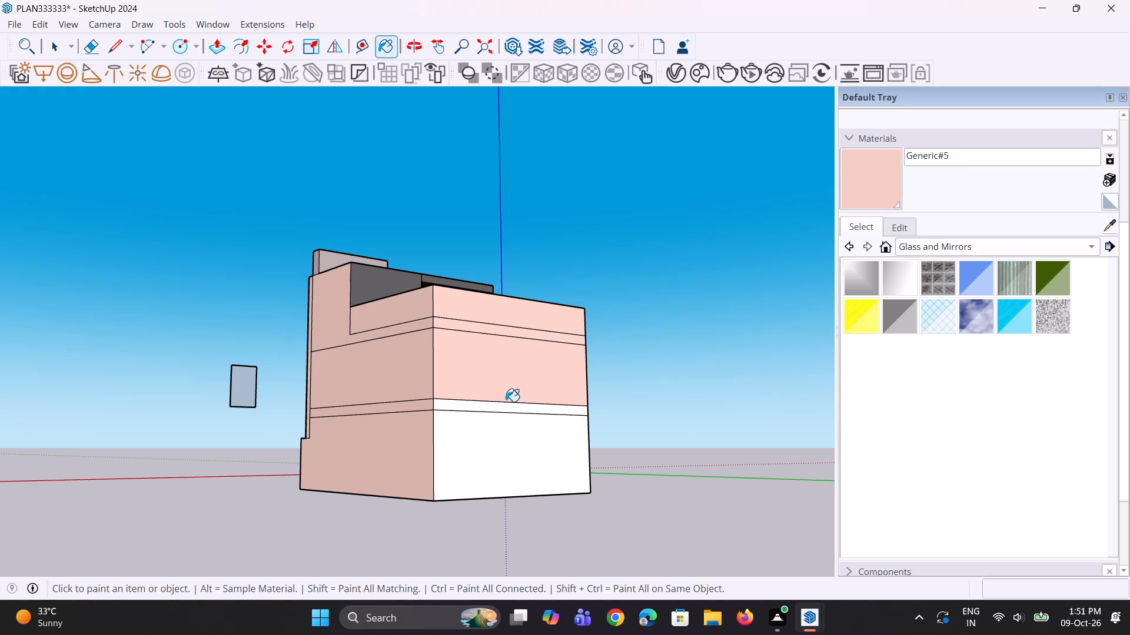
pyautogui.click(506, 403)
pyautogui.click(484, 428)
# Paint all sections and bands of the side wall opposite the gate side with pink Generic#5, leaving out the wood-clad corner.
pyautogui.scroll(-5, 493, 415)
pyautogui.moveTo(536, 416); pyautogui.dragTo(1, 400, button='middle')
pyautogui.scroll(2, 224, 347)
pyautogui.scroll(3, 365, 359)
pyautogui.click(412, 345)
pyautogui.moveTo(408, 357); pyautogui.dragTo(411, 362)
pyautogui.click(411, 362)
pyautogui.click(408, 389)
pyautogui.click(397, 440)
pyautogui.click(399, 473)
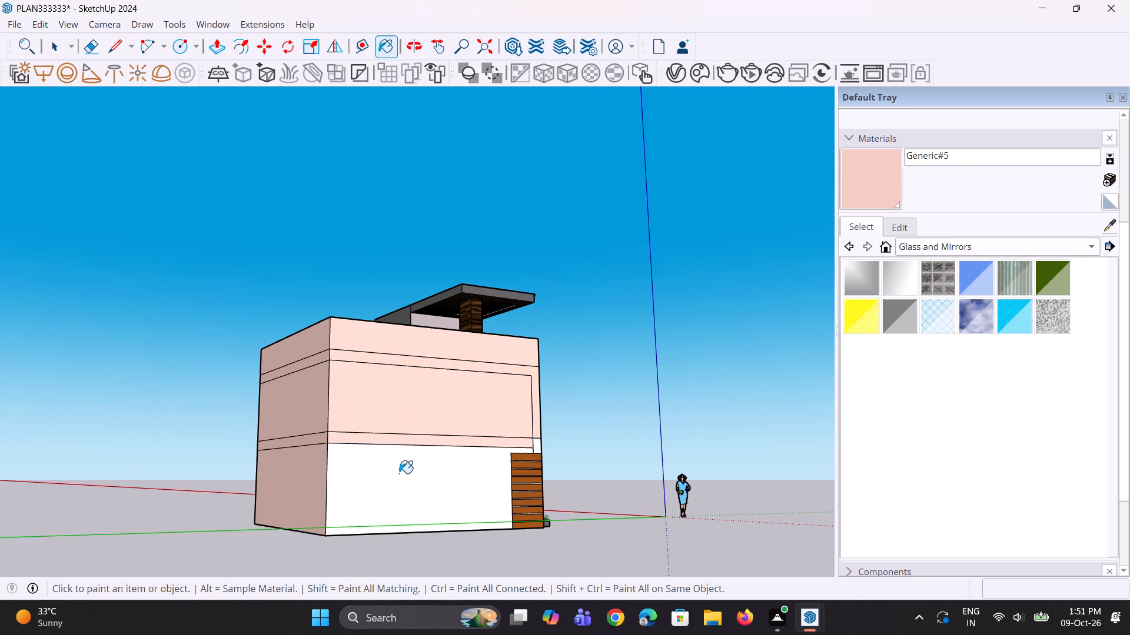
# Inspect the painted rear and side walls from around the house, and the front facade with its roof slab underside up close.
pyautogui.scroll(-4, 410, 477)
pyautogui.scroll(2, 365, 508)
pyautogui.moveTo(234, 469); pyautogui.dragTo(647, 554, button='middle')
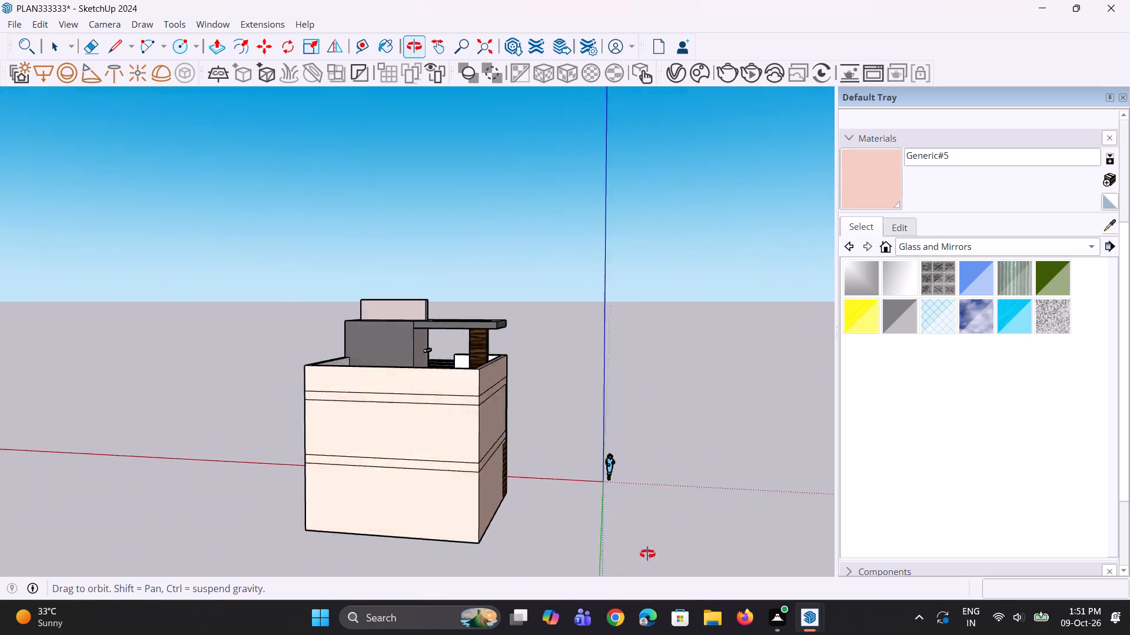
pyautogui.moveTo(647, 554); pyautogui.dragTo(723, 545, button='middle')
pyautogui.moveTo(252, 466); pyautogui.dragTo(739, 414, button='middle')
pyautogui.scroll(1, 295, 421)
pyautogui.moveTo(288, 424); pyautogui.dragTo(549, 436, button='middle')
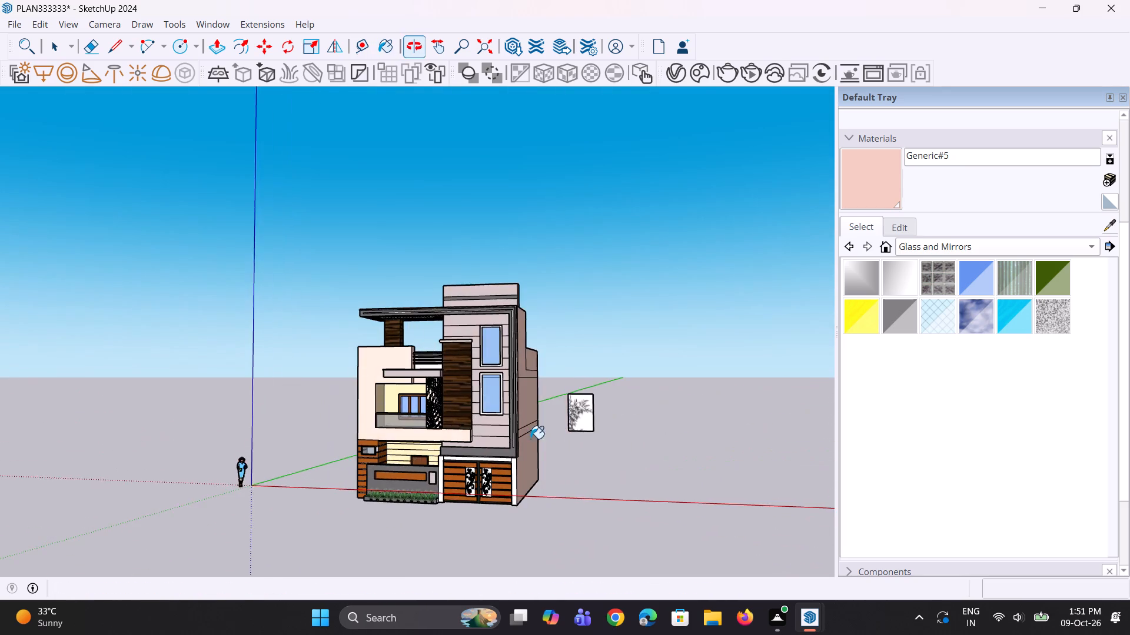
pyautogui.moveTo(354, 452); pyautogui.dragTo(464, 427, button='middle')
pyautogui.scroll(9, 441, 382)
pyautogui.moveTo(432, 380); pyautogui.dragTo(443, 362, button='middle')
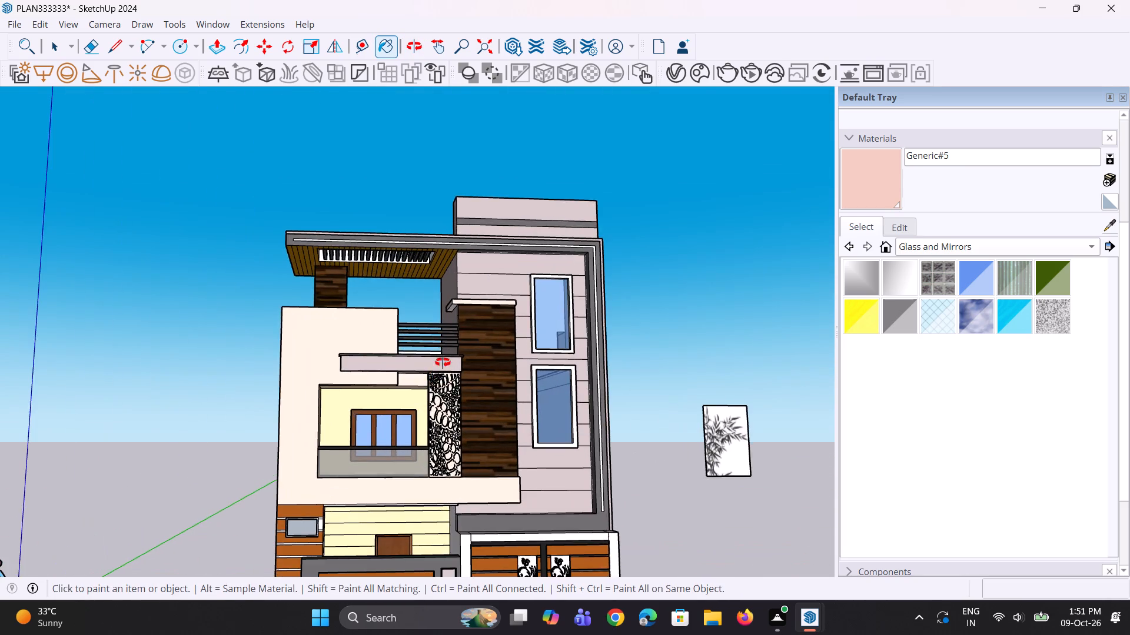
pyautogui.moveTo(443, 362); pyautogui.dragTo(457, 348, button='middle')
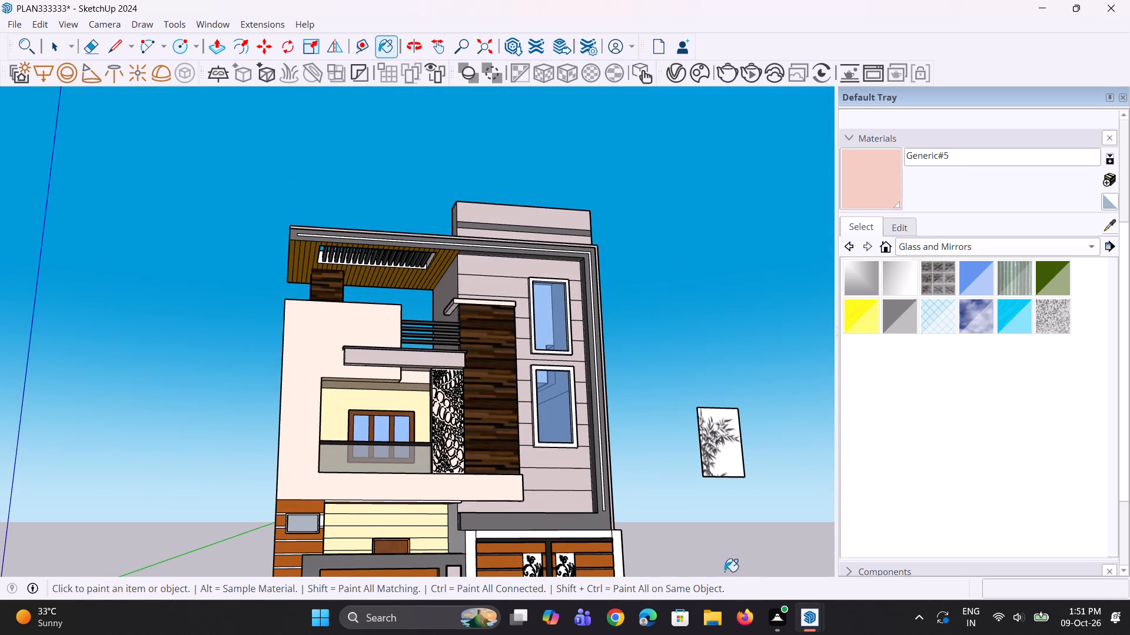
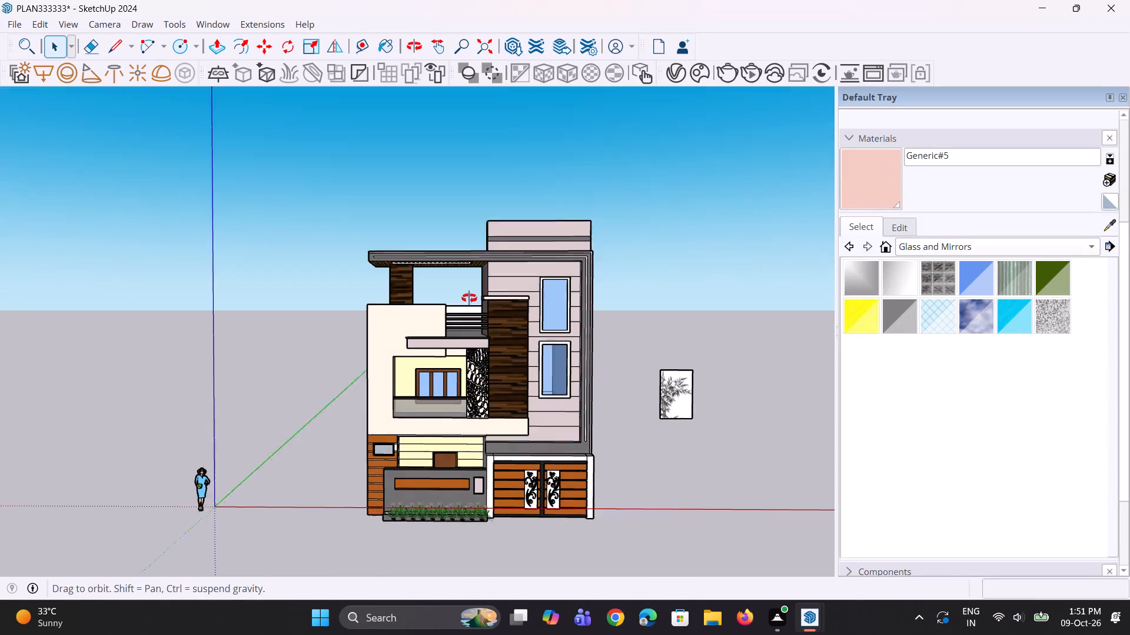
# Save the house model.
pyautogui.scroll(2, 457, 295)
pyautogui.hotkey('ctrl', 's')
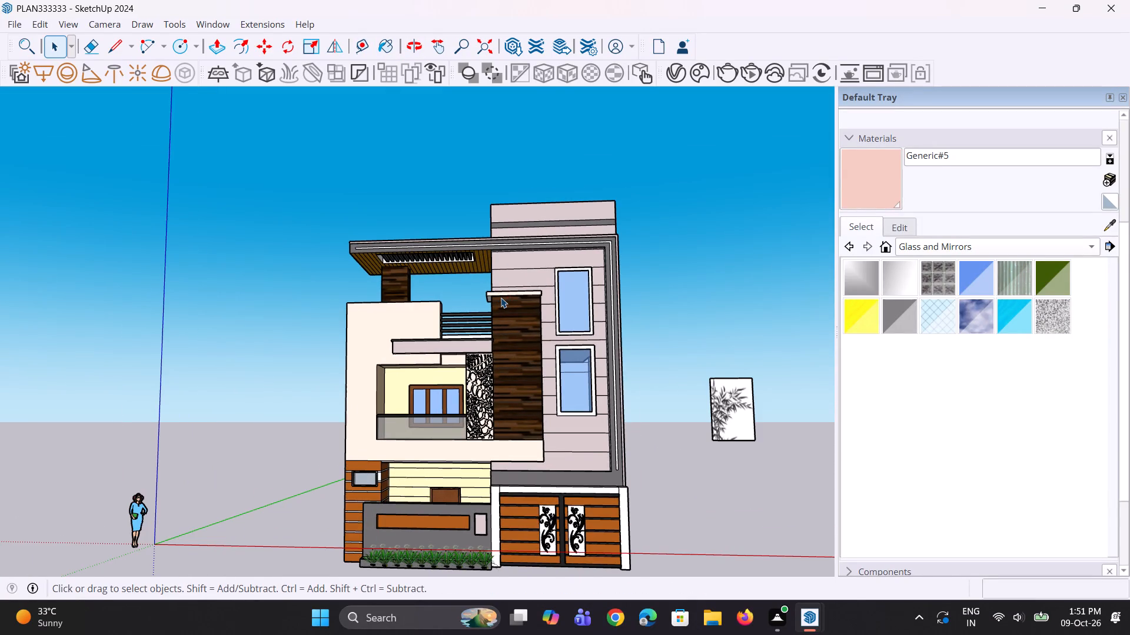
# Create a new V-Ray material of the Generic type in the Asset Editor.
pyautogui.scroll(1, 501, 298)
pyautogui.click(743, 299)
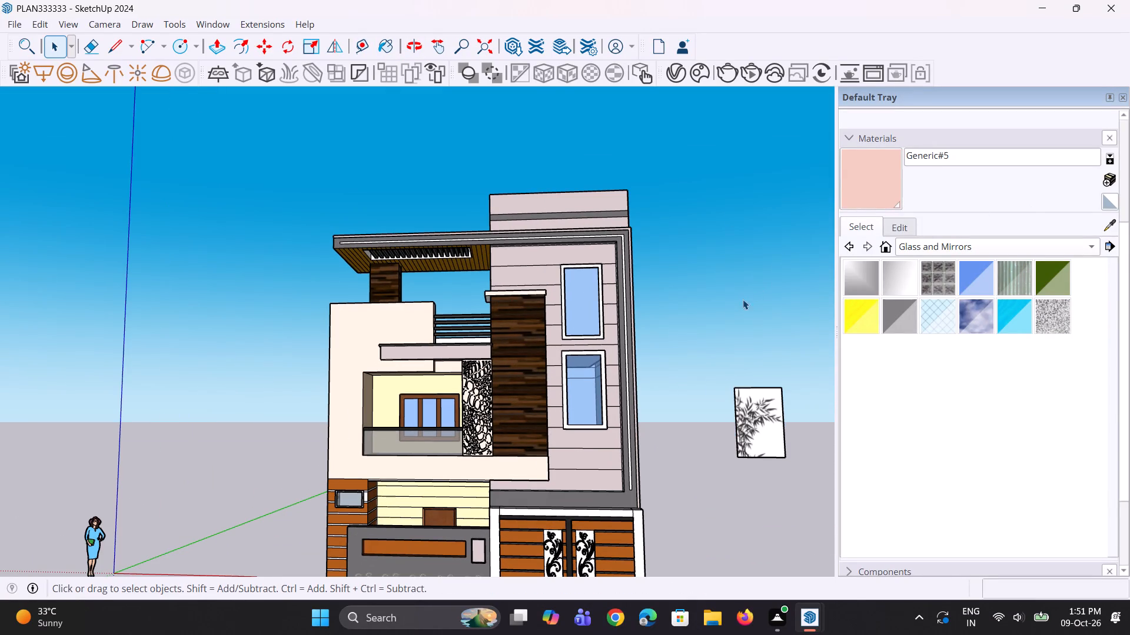
pyautogui.scroll(-3, 350, 282)
pyautogui.moveTo(380, 292); pyautogui.dragTo(407, 323, button='middle')
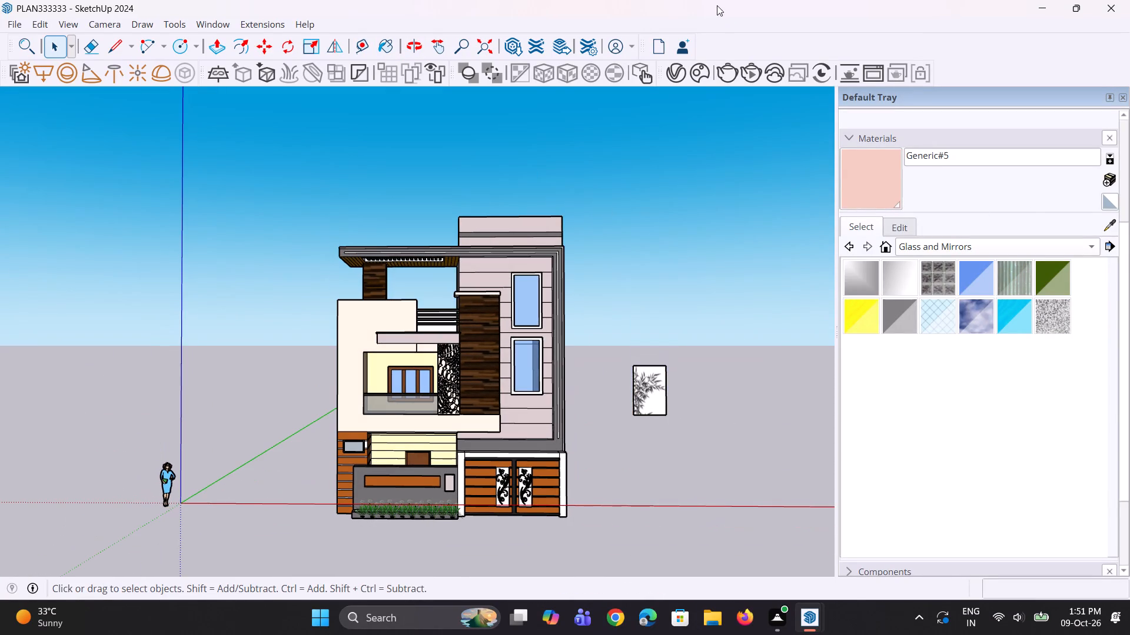
pyautogui.click(682, 72)
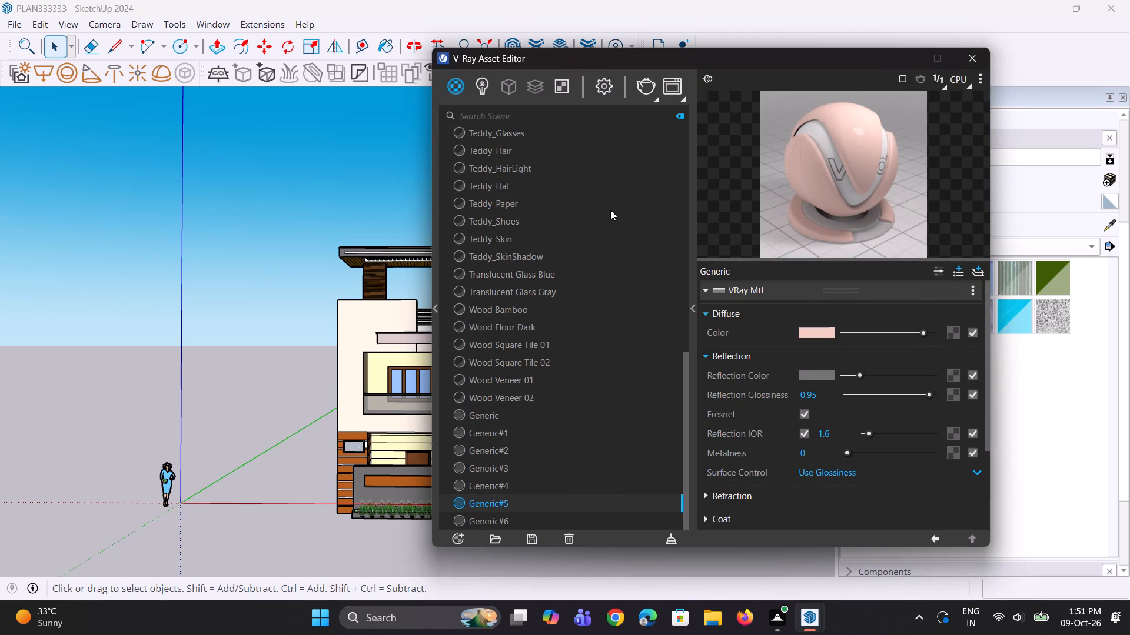
pyautogui.moveTo(487, 269); pyautogui.dragTo(498, 256, button='middle')
pyautogui.rightClick(460, 85)
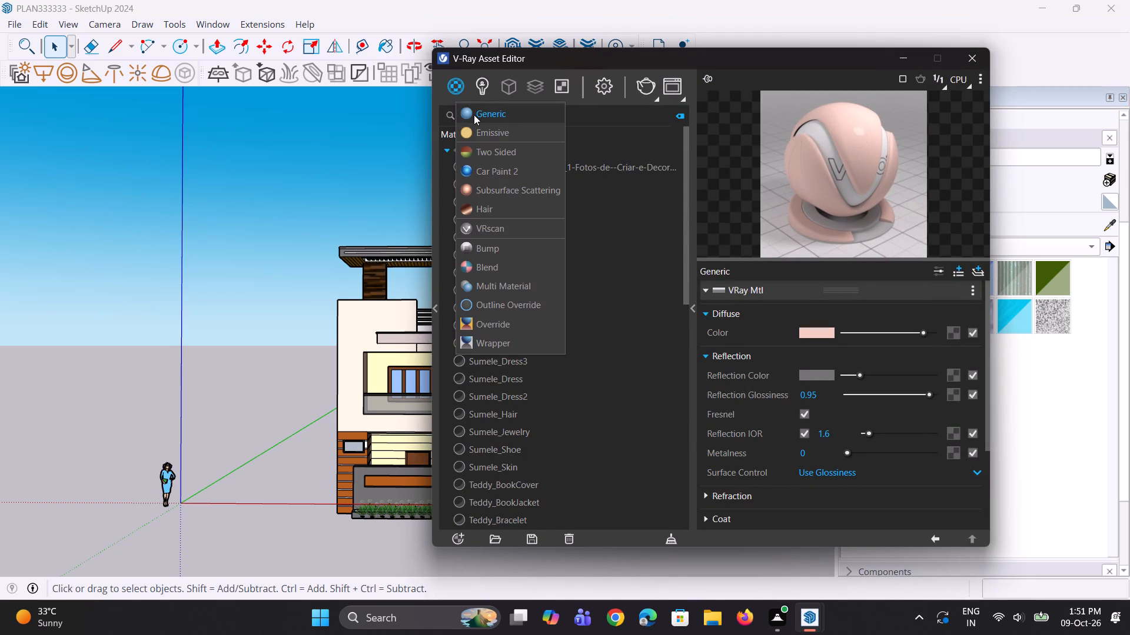
pyautogui.click(474, 115)
# Set the new material's diffuse color to a pale yellow with the color picker.
pyautogui.click(825, 333)
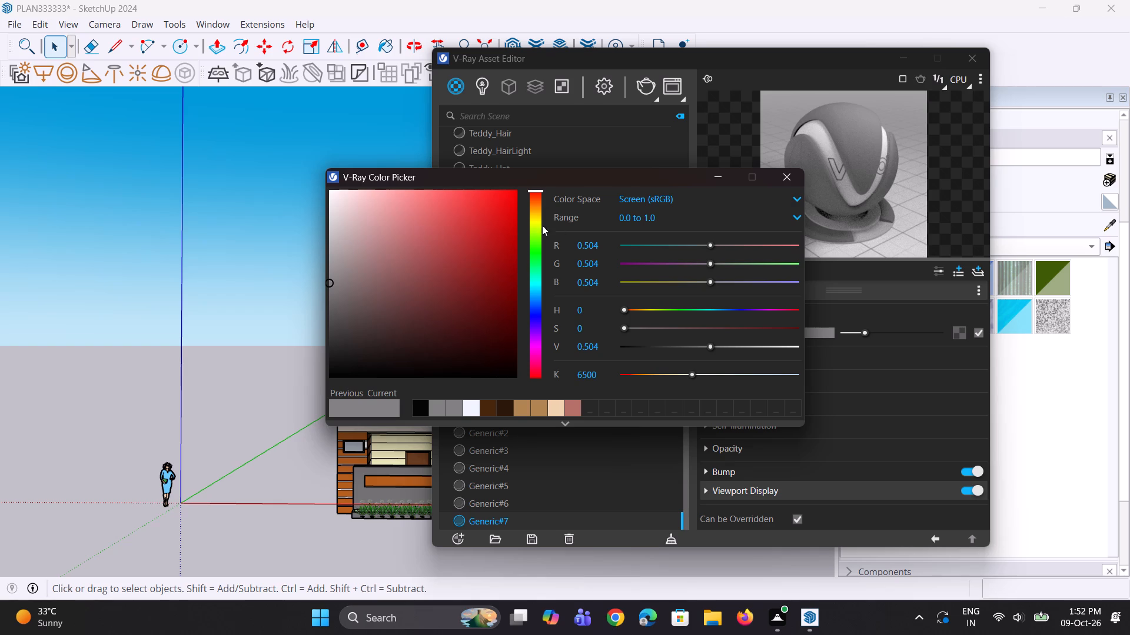
pyautogui.moveTo(533, 188); pyautogui.dragTo(531, 225)
pyautogui.moveTo(537, 189); pyautogui.dragTo(537, 216)
pyautogui.moveTo(535, 192); pyautogui.dragTo(531, 223)
pyautogui.moveTo(420, 205); pyautogui.dragTo(401, 218)
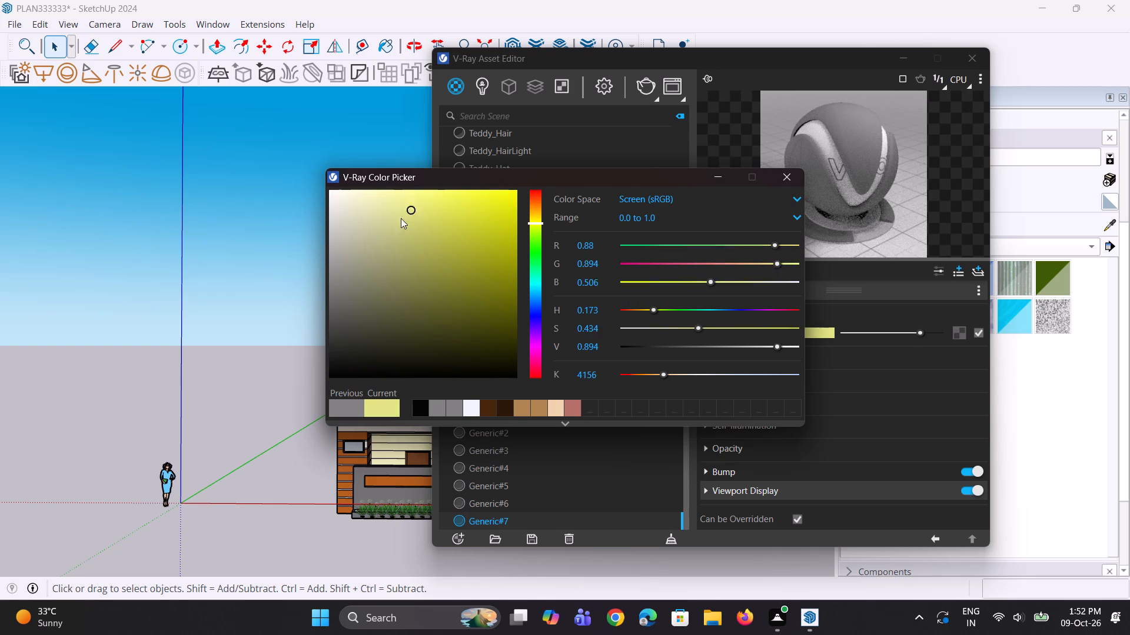
pyautogui.moveTo(401, 218); pyautogui.dragTo(378, 238)
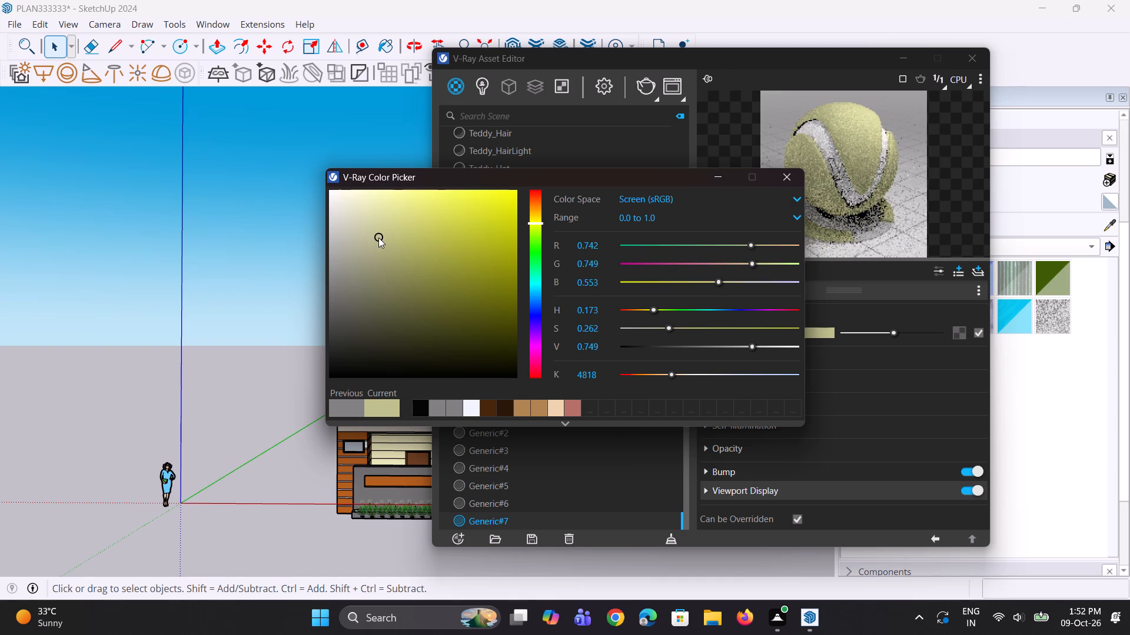
pyautogui.moveTo(378, 238); pyautogui.dragTo(361, 242)
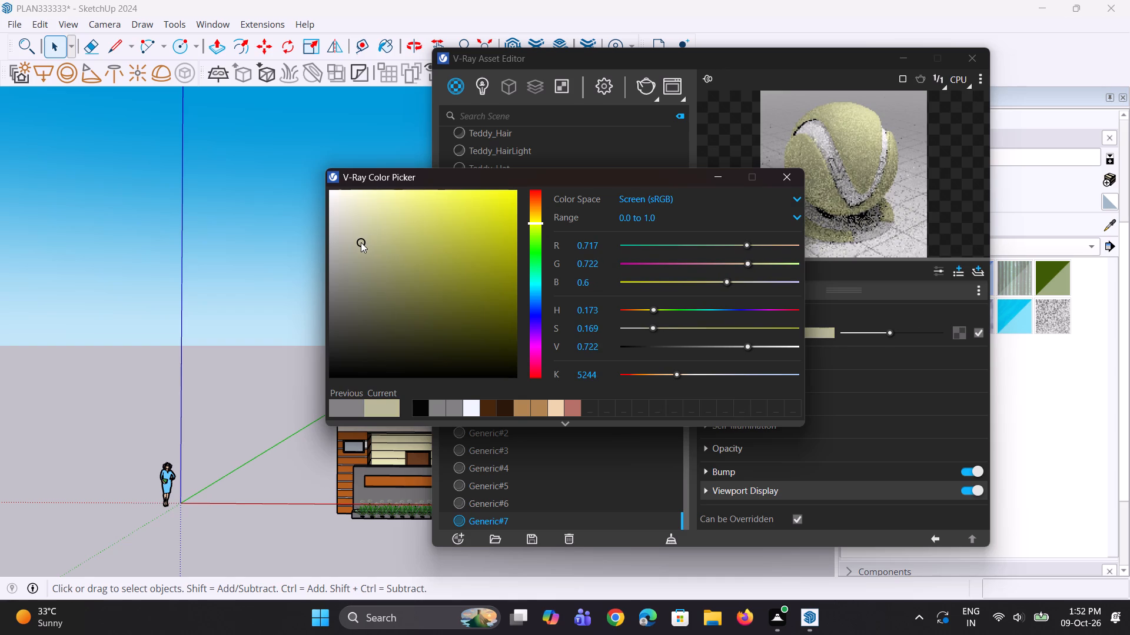
pyautogui.moveTo(361, 242); pyautogui.dragTo(391, 228)
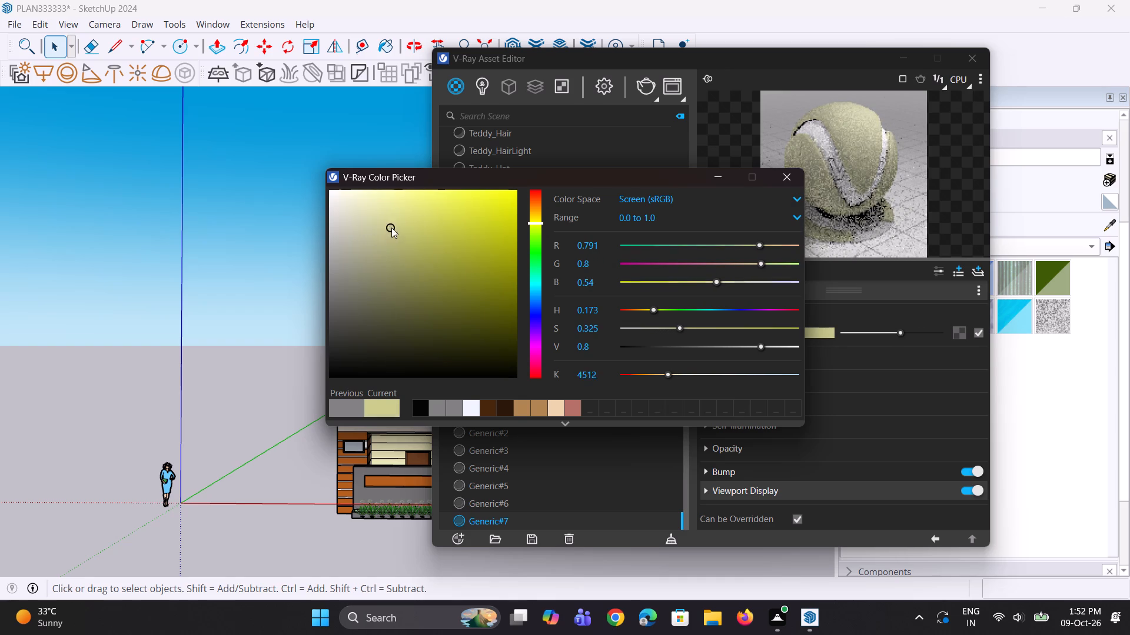
pyautogui.moveTo(391, 228); pyautogui.dragTo(395, 224)
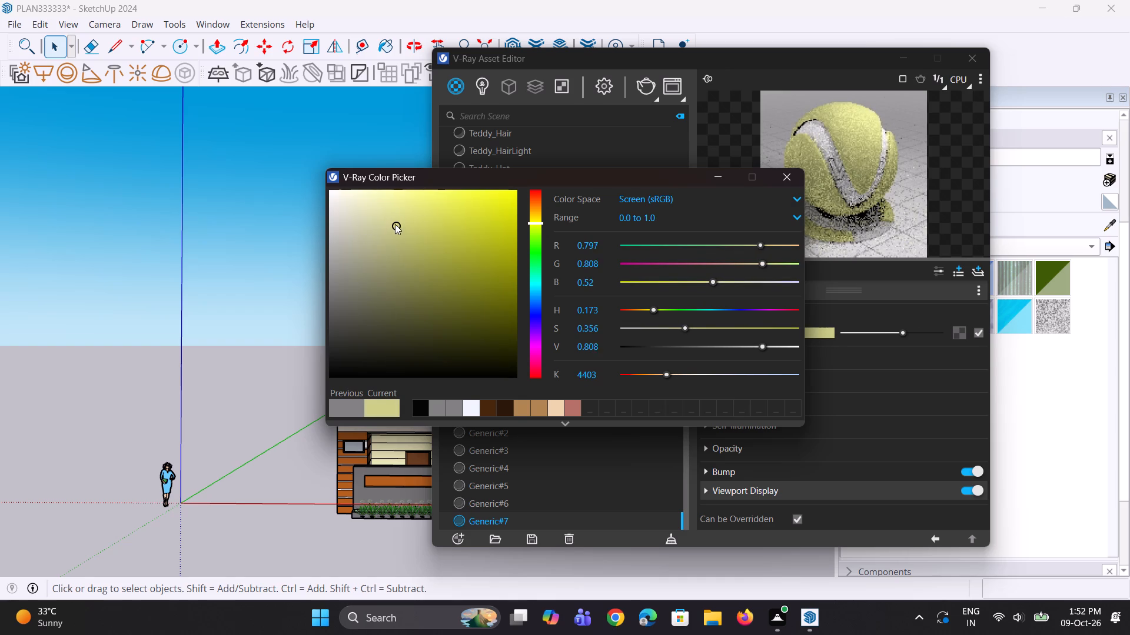
pyautogui.moveTo(395, 224); pyautogui.dragTo(382, 203)
pyautogui.click(726, 174)
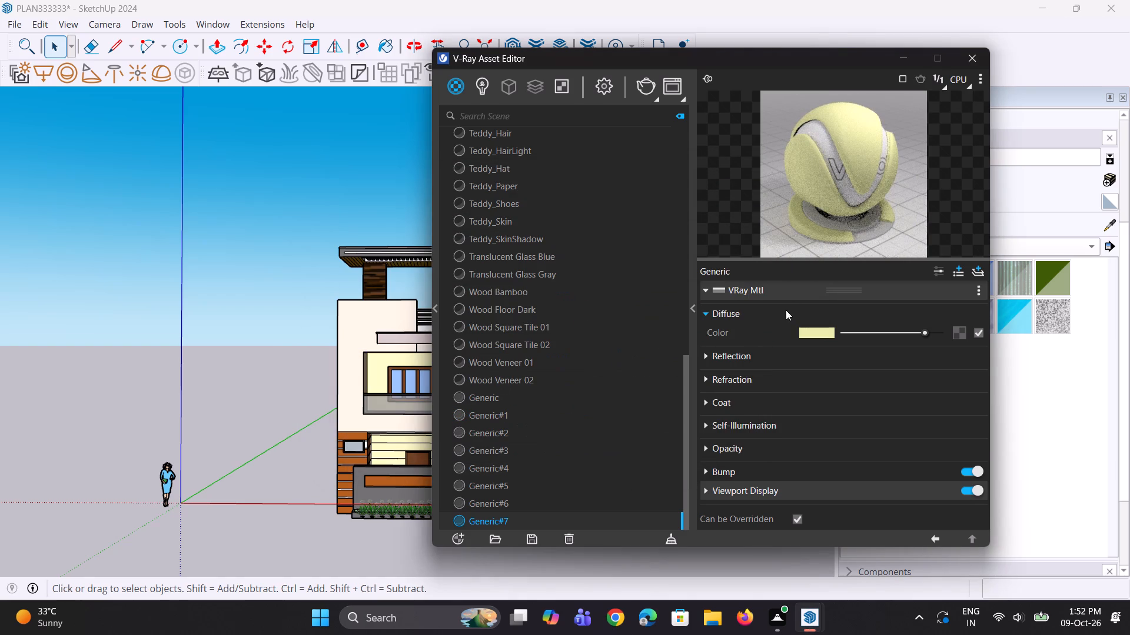
# Give the pale yellow material a dark grey reflection color and a reflection glossiness of 0.95.
pyautogui.click(770, 350)
pyautogui.moveTo(844, 373); pyautogui.dragTo(858, 382)
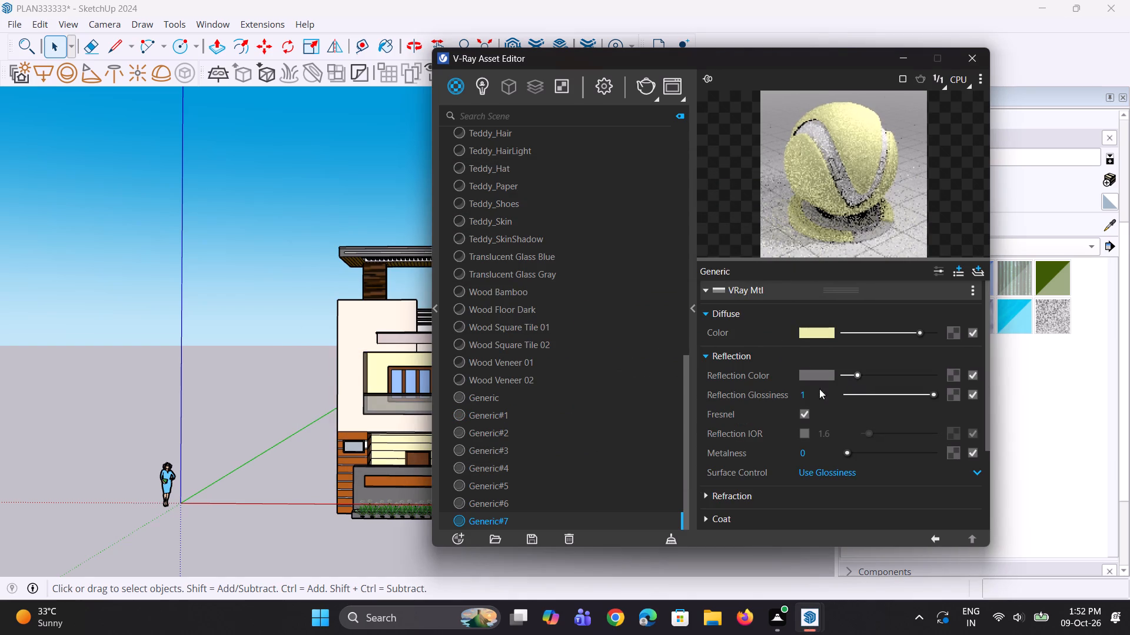
pyautogui.moveTo(816, 393); pyautogui.dragTo(763, 400)
pyautogui.write('0.95')
pyautogui.press('Return')
pyautogui.doubleClick(852, 172)
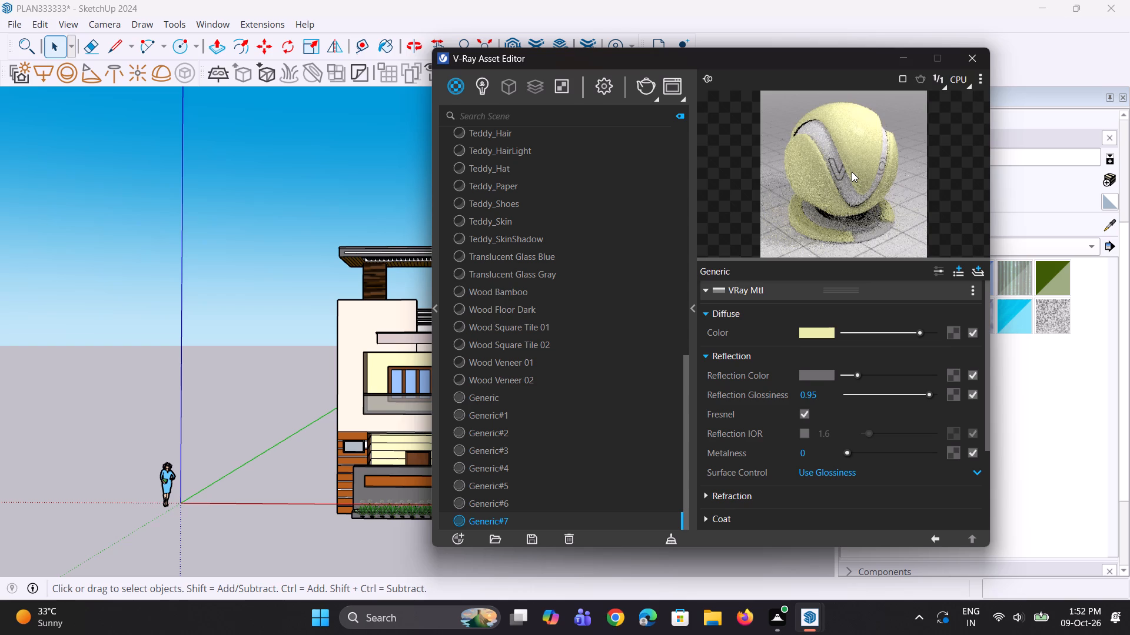
pyautogui.click(901, 49)
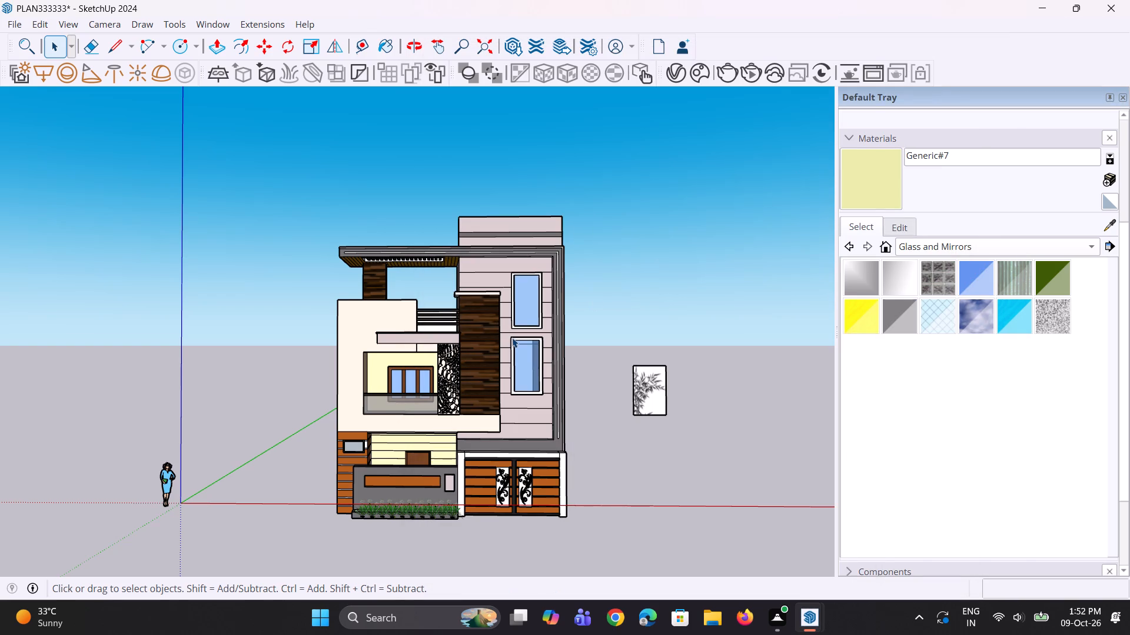
# Paint the first-floor balcony's back wall and ceiling with the new pale yellow material.
pyautogui.click(869, 200)
pyautogui.scroll(6, 353, 404)
pyautogui.click(391, 367)
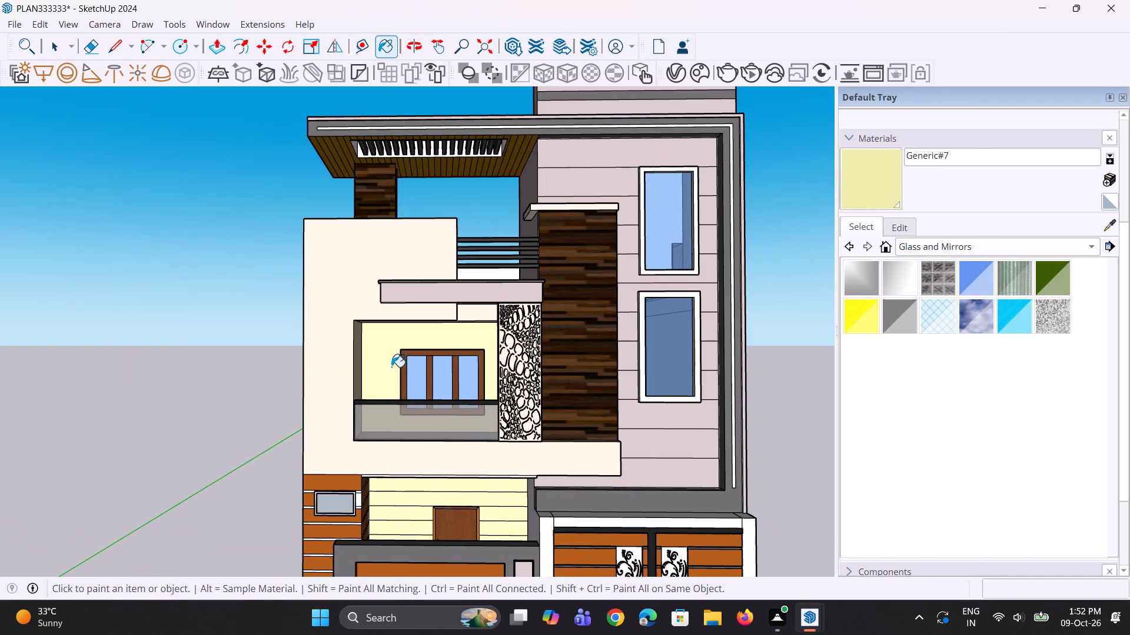
pyautogui.moveTo(400, 362); pyautogui.dragTo(406, 324, button='middle')
pyautogui.scroll(2, 410, 319)
pyautogui.click(414, 325)
pyautogui.moveTo(424, 328); pyautogui.dragTo(459, 263, button='middle')
pyautogui.click(456, 300)
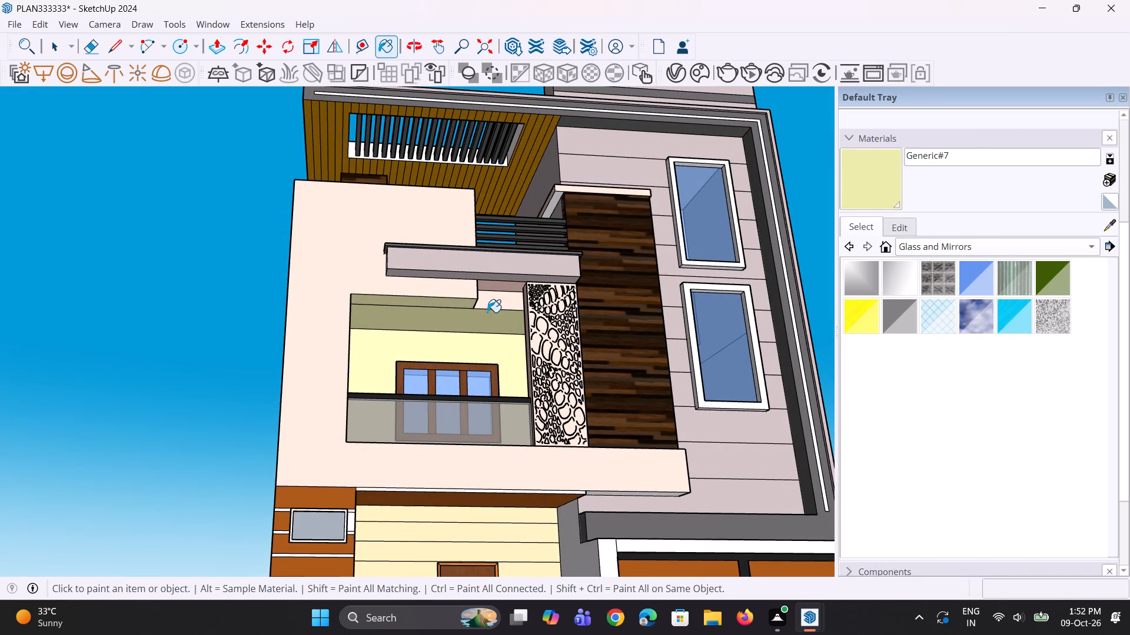
# Paint the balcony's two inner side walls and its floor with the pale yellow material.
pyautogui.moveTo(487, 312); pyautogui.dragTo(339, 363, button='middle')
pyautogui.click(338, 363)
pyautogui.moveTo(356, 397); pyautogui.dragTo(440, 527, button='middle')
pyautogui.scroll(3, 414, 421)
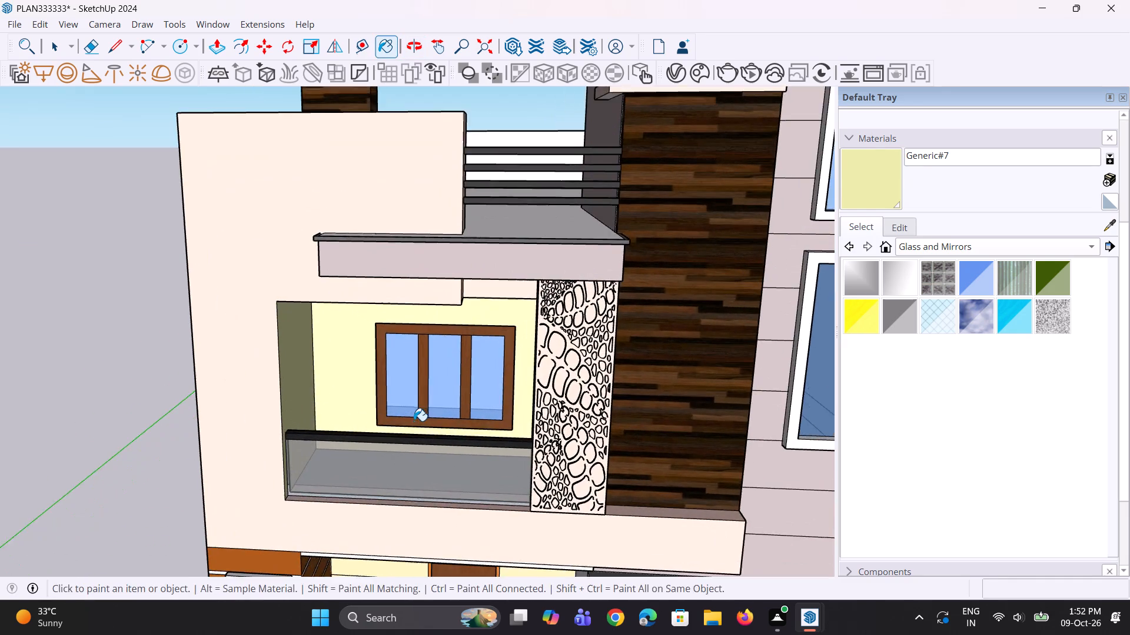
pyautogui.moveTo(416, 427); pyautogui.dragTo(432, 477, button='middle')
pyautogui.moveTo(442, 440); pyautogui.dragTo(446, 538, button='middle')
pyautogui.click(461, 434)
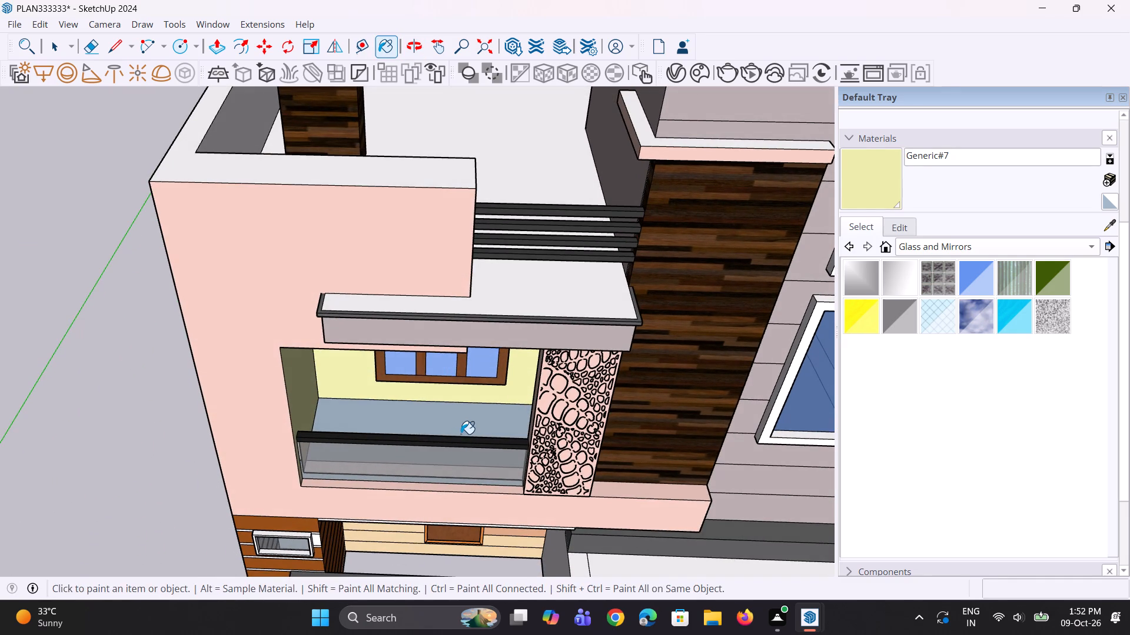
pyautogui.moveTo(456, 436); pyautogui.dragTo(610, 380, button='middle')
pyautogui.moveTo(526, 367); pyautogui.dragTo(590, 323, button='middle')
pyautogui.scroll(1, 590, 322)
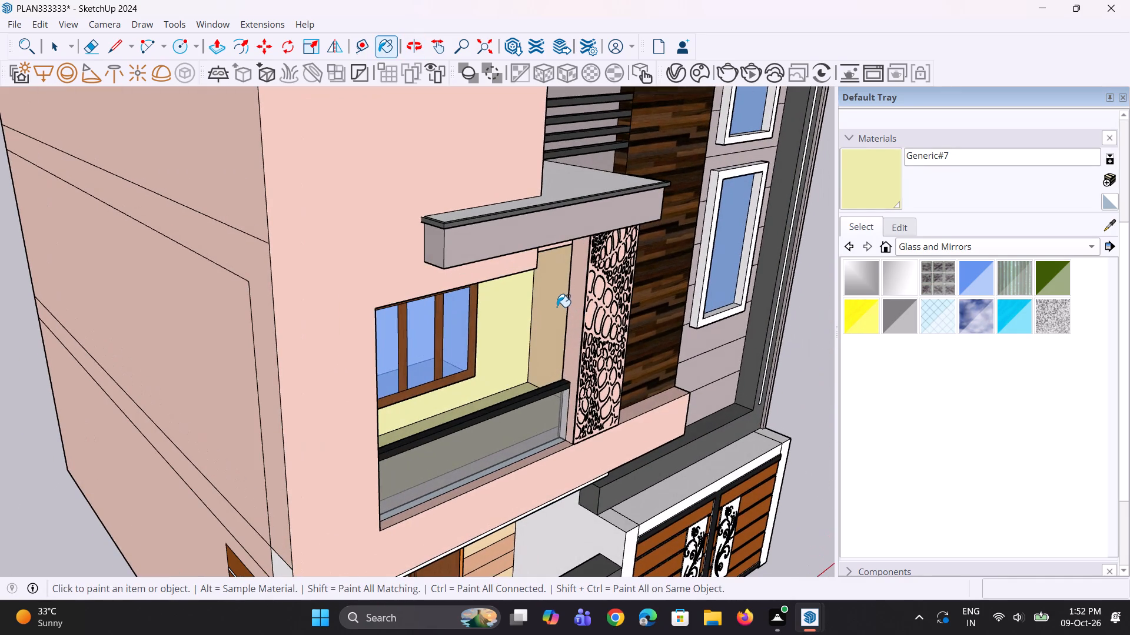
pyautogui.click(555, 306)
# Paint the balcony floor with Tile Canvas from the Tile material collection.
pyautogui.scroll(-3, 553, 307)
pyautogui.moveTo(552, 307); pyautogui.dragTo(477, 297, button='middle')
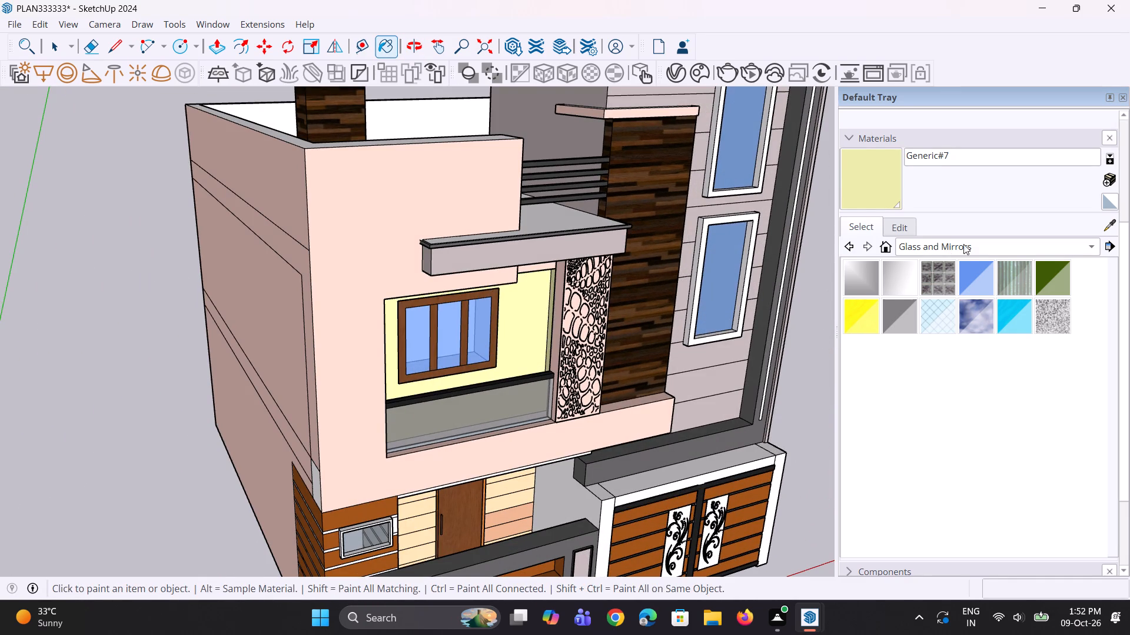
pyautogui.click(967, 244)
pyautogui.click(927, 332)
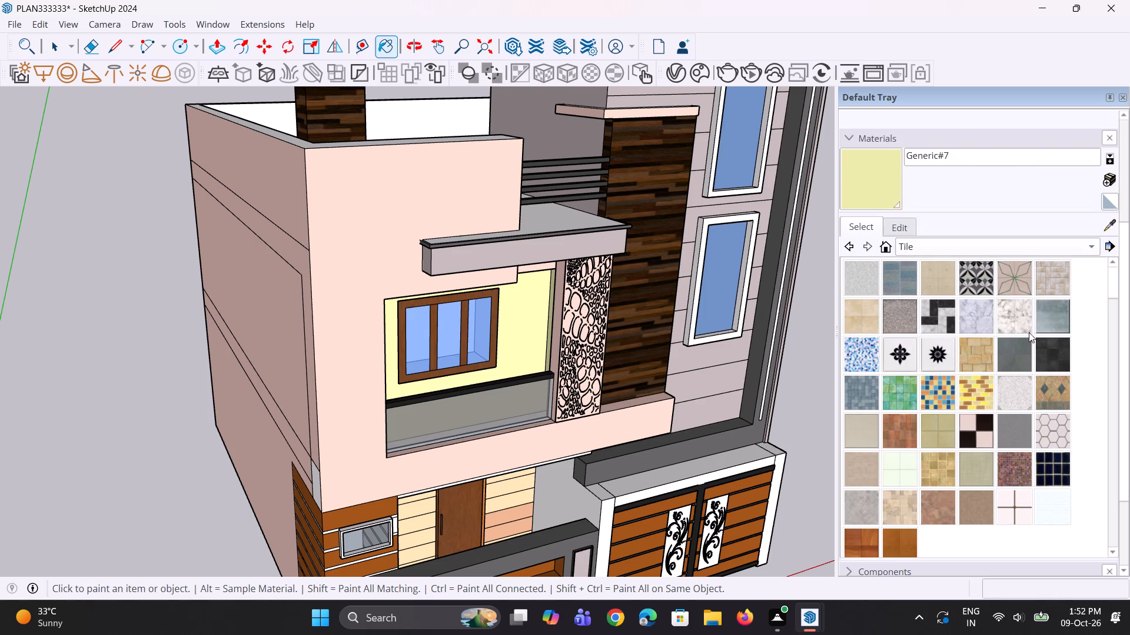
pyautogui.click(868, 441)
pyautogui.scroll(-4, 694, 337)
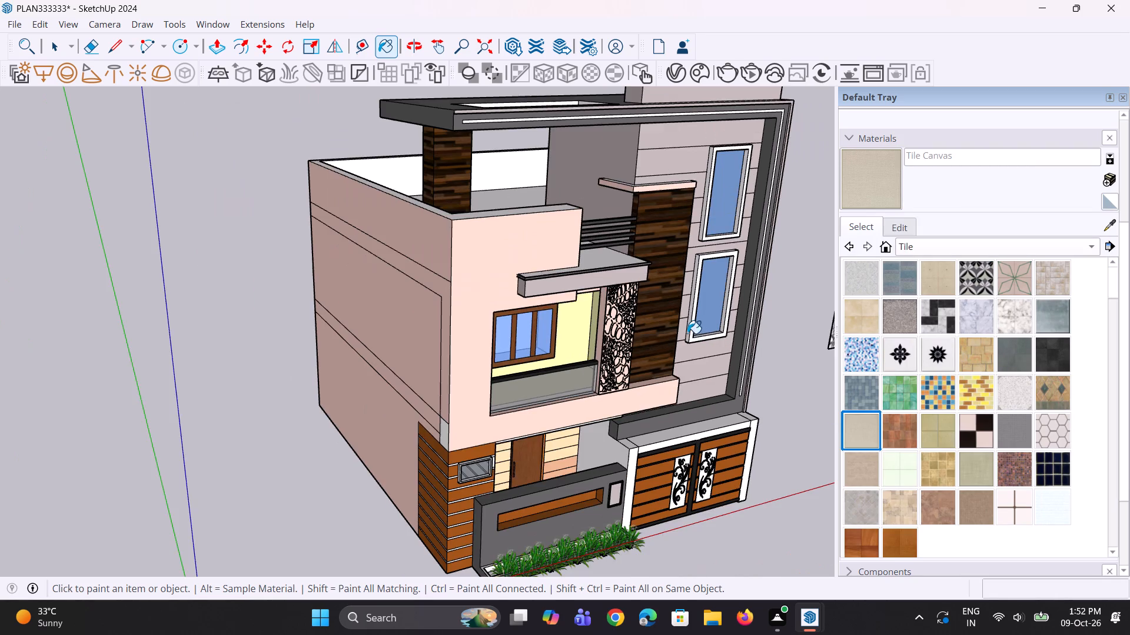
pyautogui.moveTo(673, 333); pyautogui.dragTo(643, 405, button='middle')
pyautogui.scroll(7, 584, 466)
pyautogui.scroll(2, 535, 457)
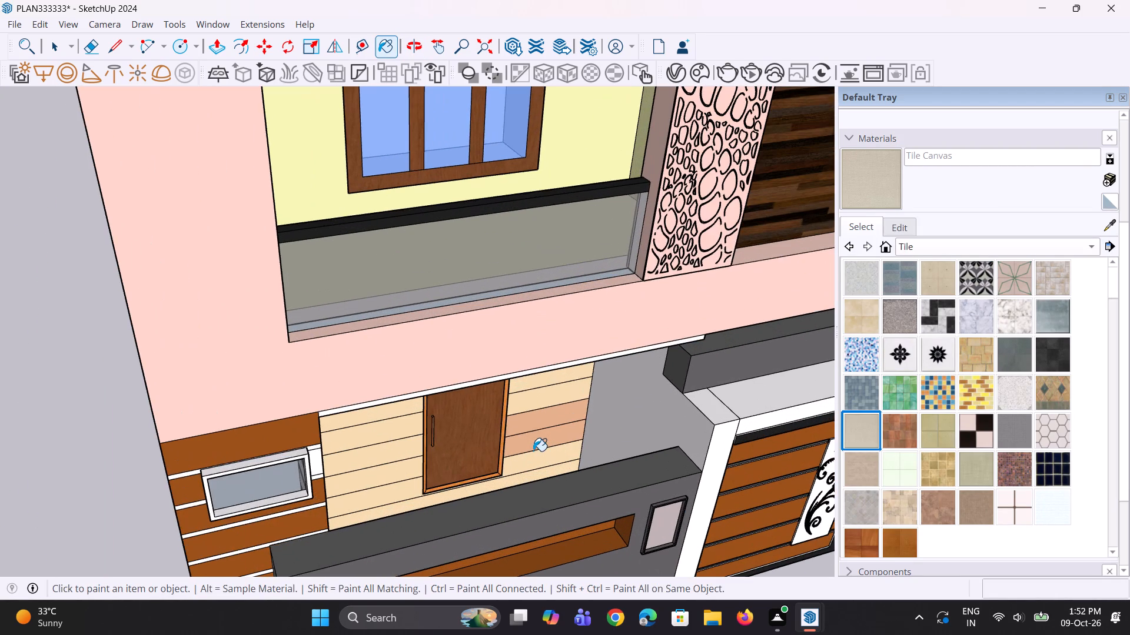
pyautogui.moveTo(487, 257); pyautogui.dragTo(456, 353, button='middle')
pyautogui.click(475, 247)
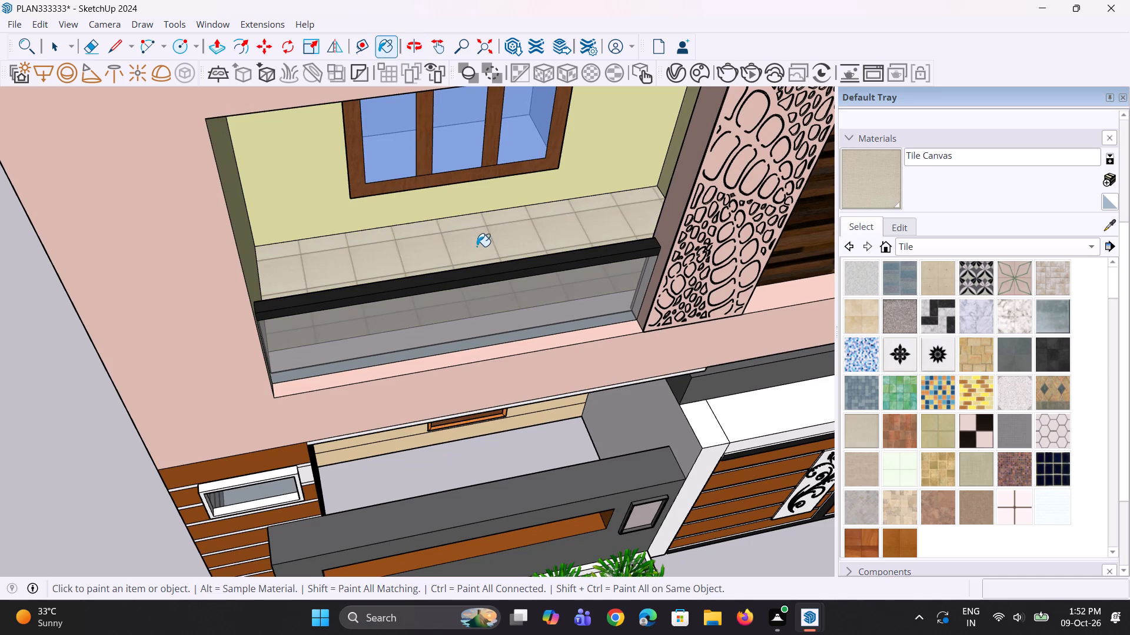
# Set the Tile Canvas texture width to 2', keeping the aspect ratio locked.
pyautogui.moveTo(479, 246); pyautogui.dragTo(495, 243, button='middle')
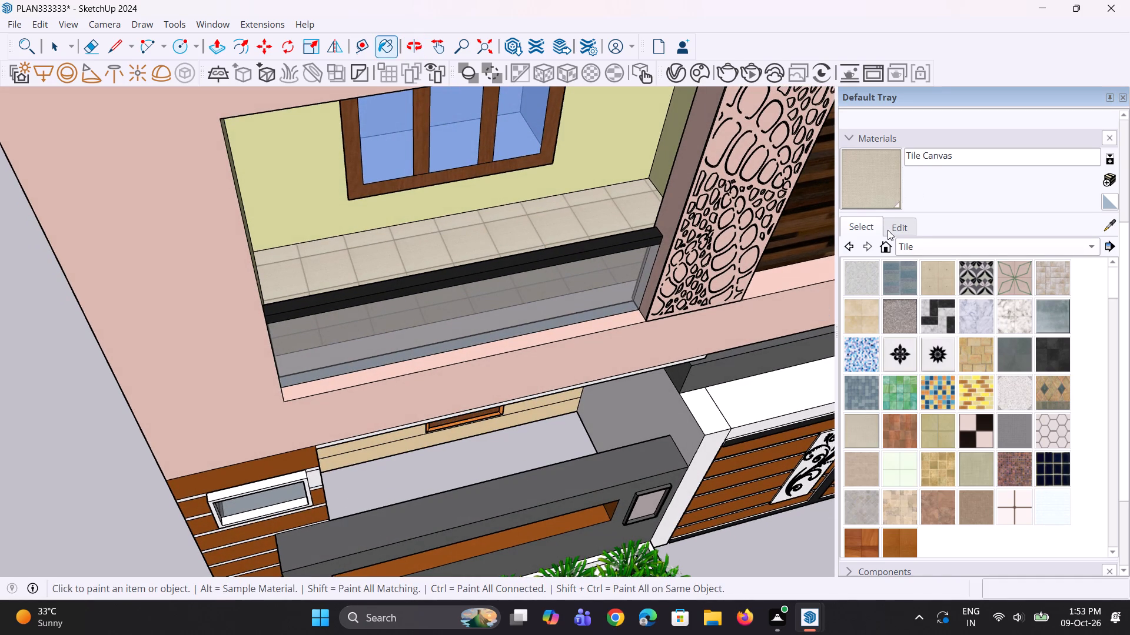
pyautogui.click(888, 230)
pyautogui.moveTo(906, 459); pyautogui.dragTo(832, 457)
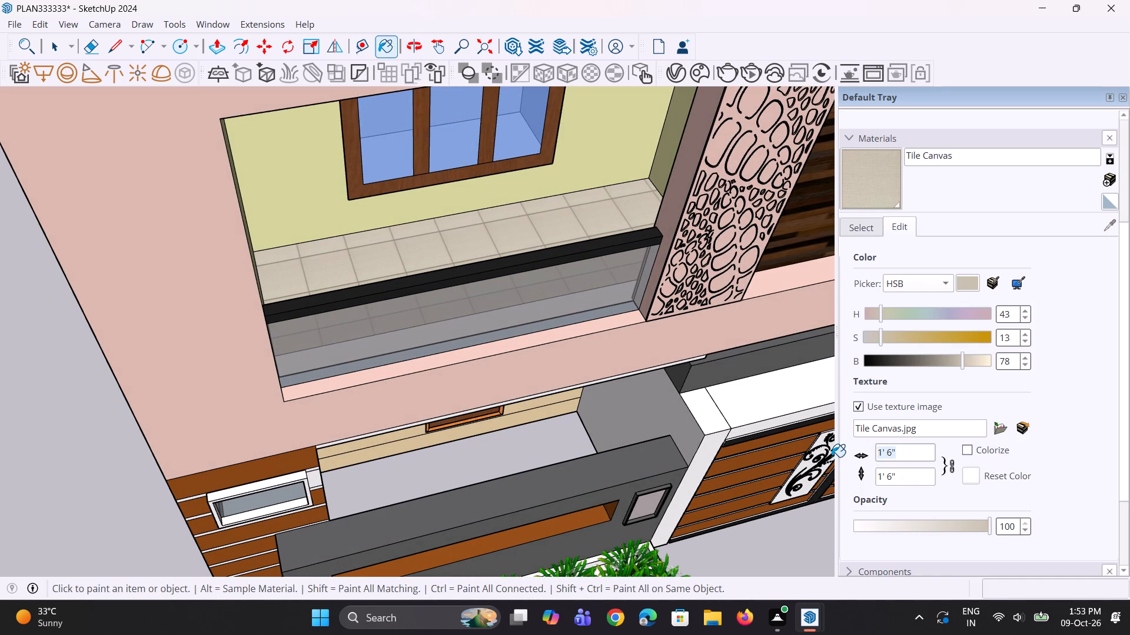
pyautogui.write("2'")
pyautogui.press('Return')
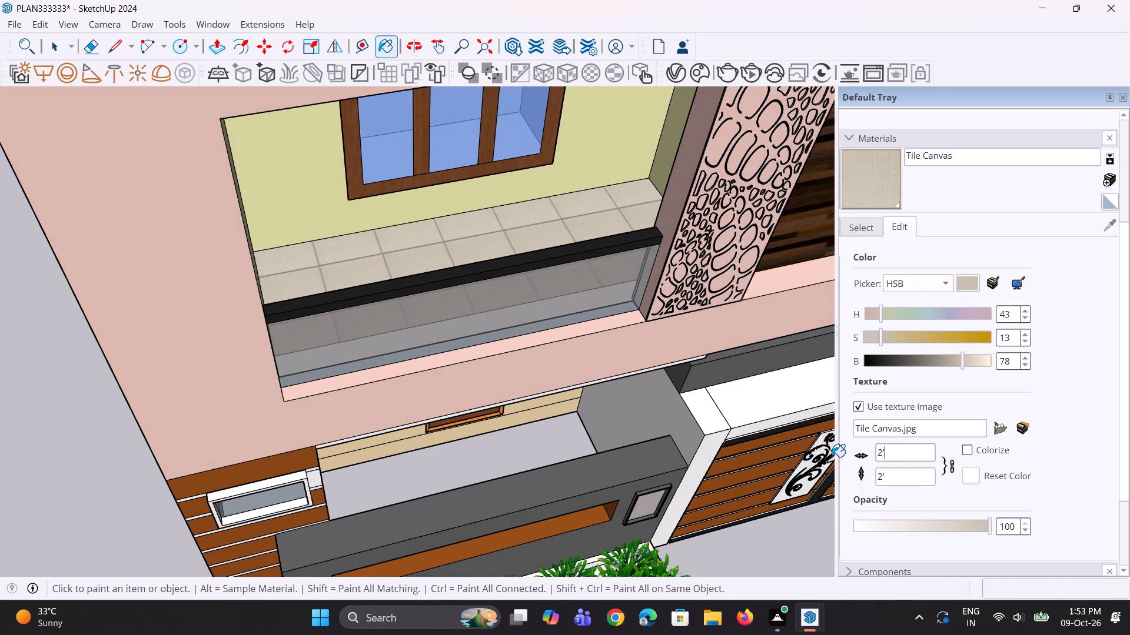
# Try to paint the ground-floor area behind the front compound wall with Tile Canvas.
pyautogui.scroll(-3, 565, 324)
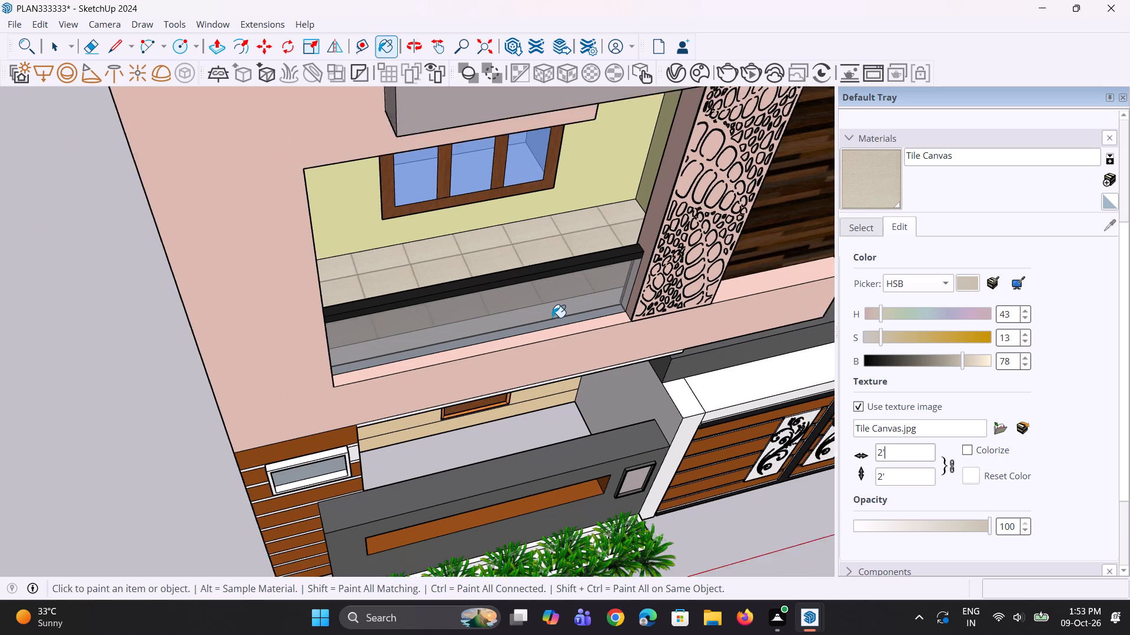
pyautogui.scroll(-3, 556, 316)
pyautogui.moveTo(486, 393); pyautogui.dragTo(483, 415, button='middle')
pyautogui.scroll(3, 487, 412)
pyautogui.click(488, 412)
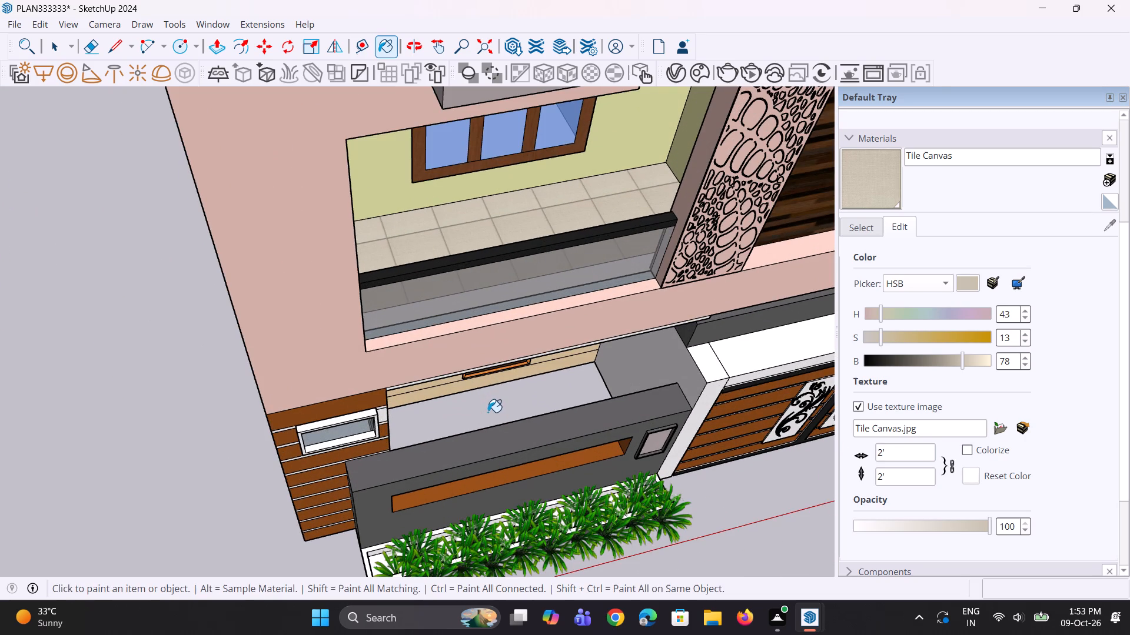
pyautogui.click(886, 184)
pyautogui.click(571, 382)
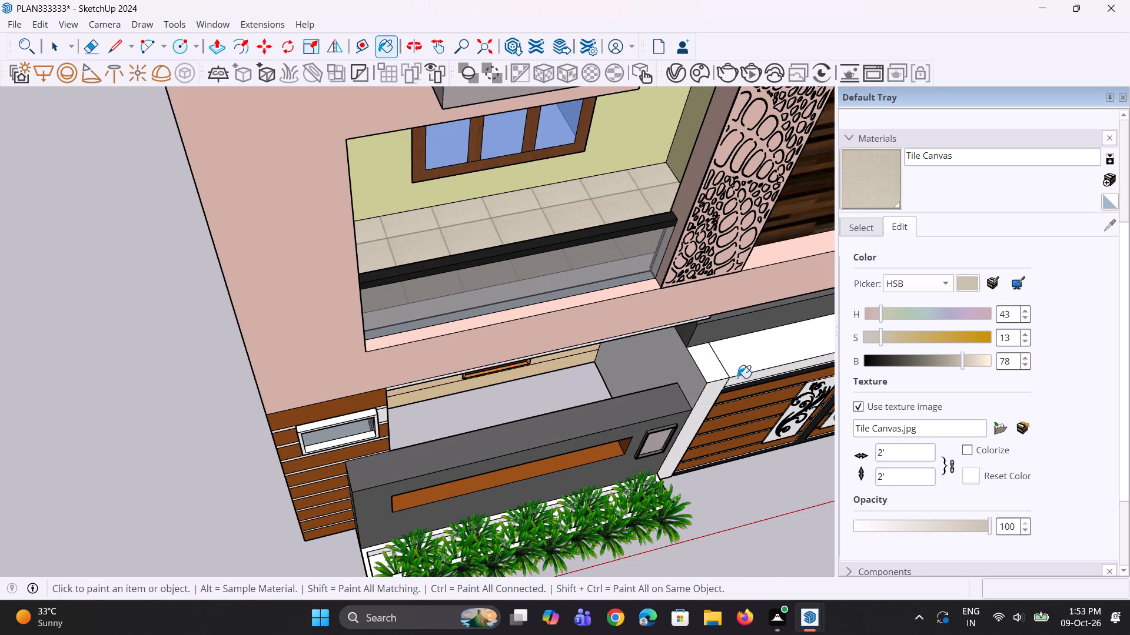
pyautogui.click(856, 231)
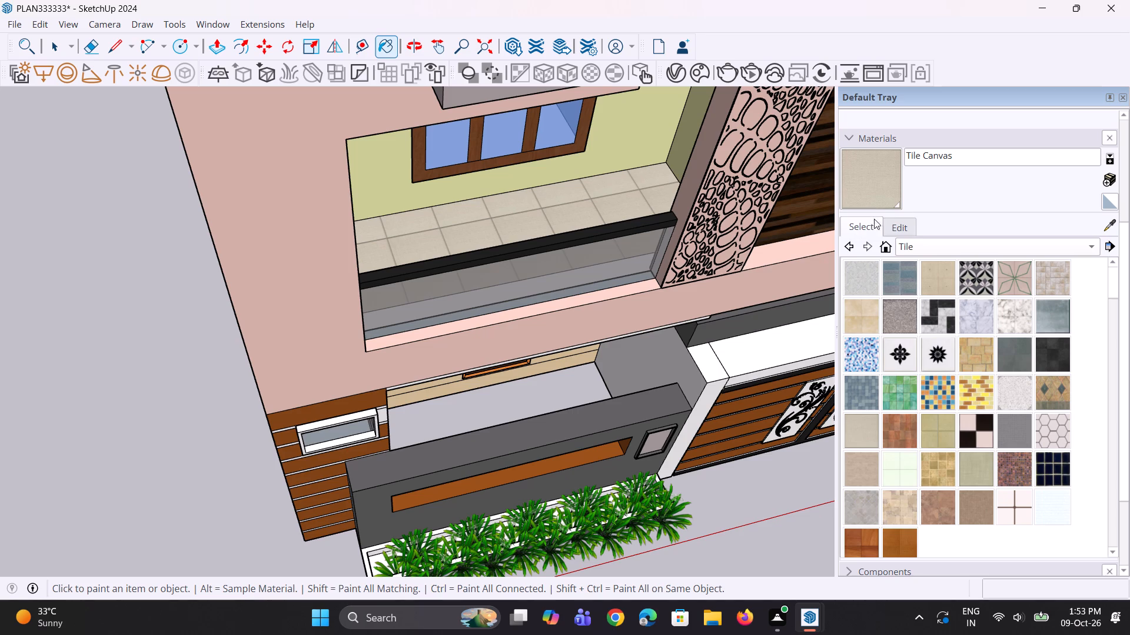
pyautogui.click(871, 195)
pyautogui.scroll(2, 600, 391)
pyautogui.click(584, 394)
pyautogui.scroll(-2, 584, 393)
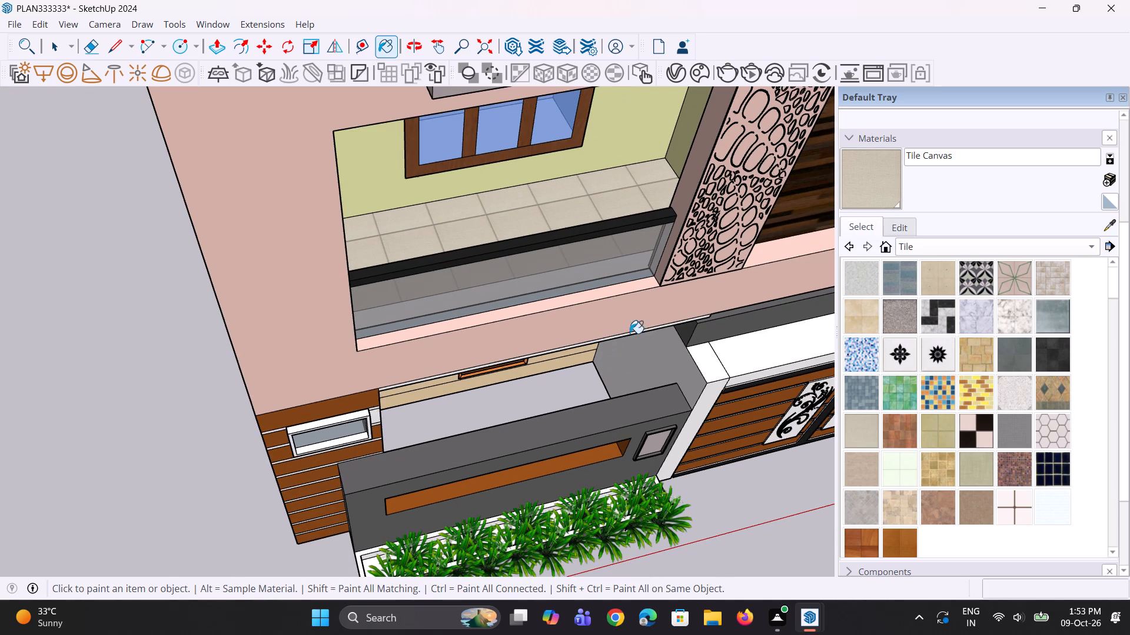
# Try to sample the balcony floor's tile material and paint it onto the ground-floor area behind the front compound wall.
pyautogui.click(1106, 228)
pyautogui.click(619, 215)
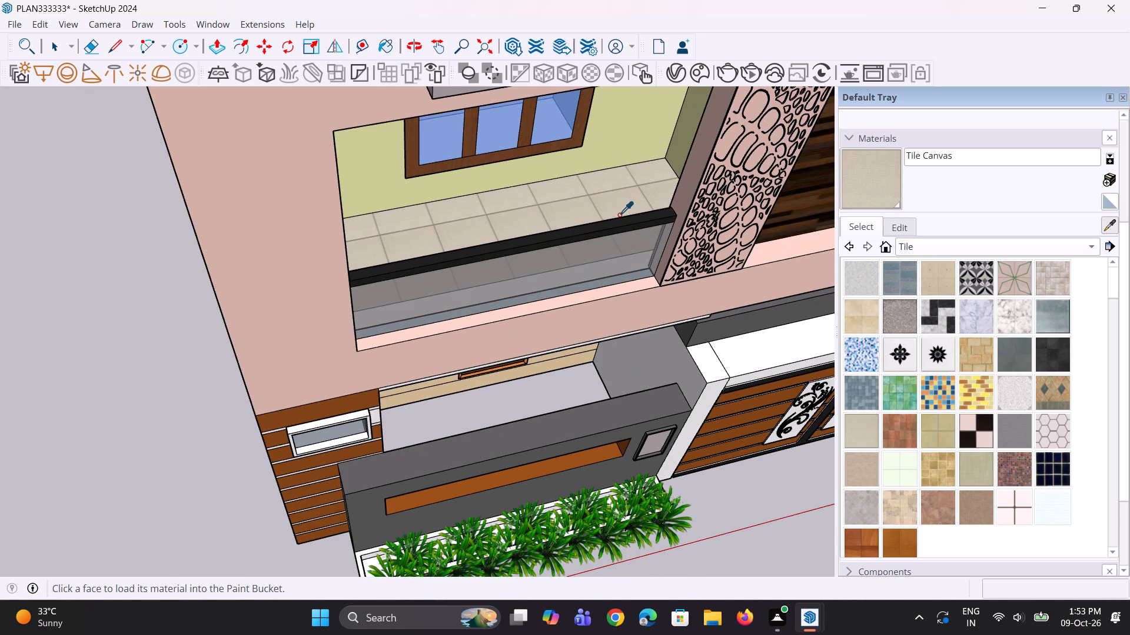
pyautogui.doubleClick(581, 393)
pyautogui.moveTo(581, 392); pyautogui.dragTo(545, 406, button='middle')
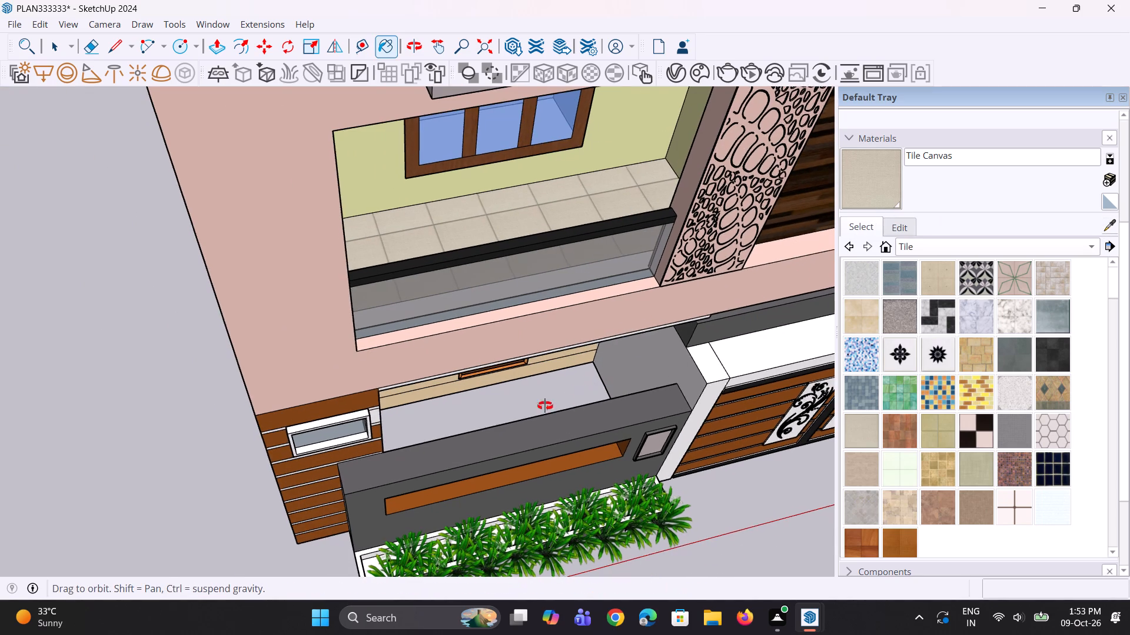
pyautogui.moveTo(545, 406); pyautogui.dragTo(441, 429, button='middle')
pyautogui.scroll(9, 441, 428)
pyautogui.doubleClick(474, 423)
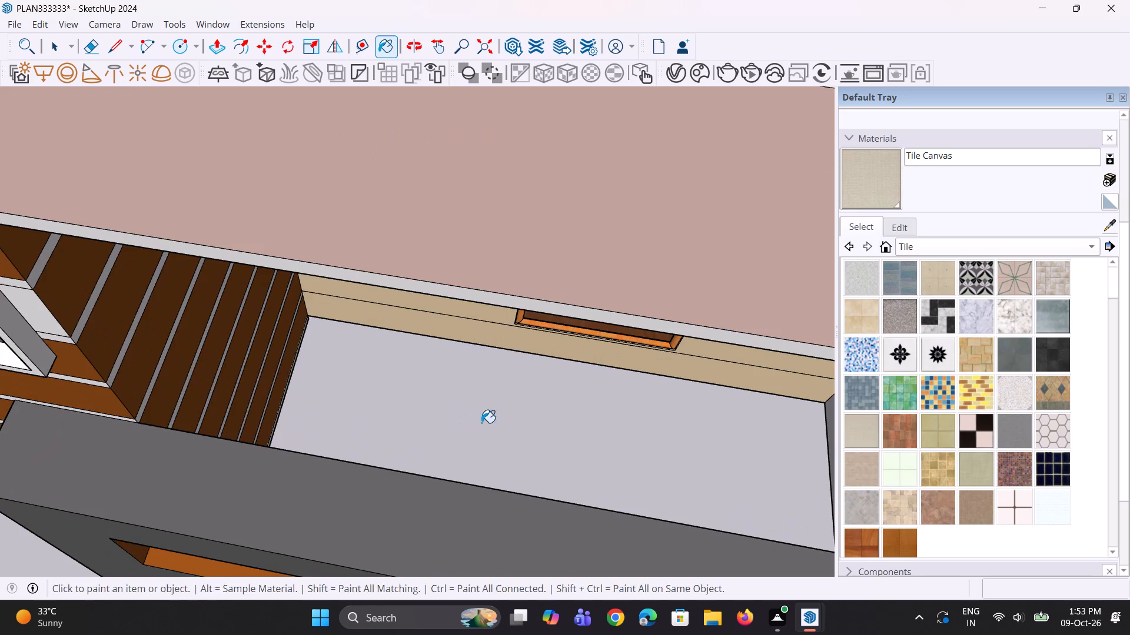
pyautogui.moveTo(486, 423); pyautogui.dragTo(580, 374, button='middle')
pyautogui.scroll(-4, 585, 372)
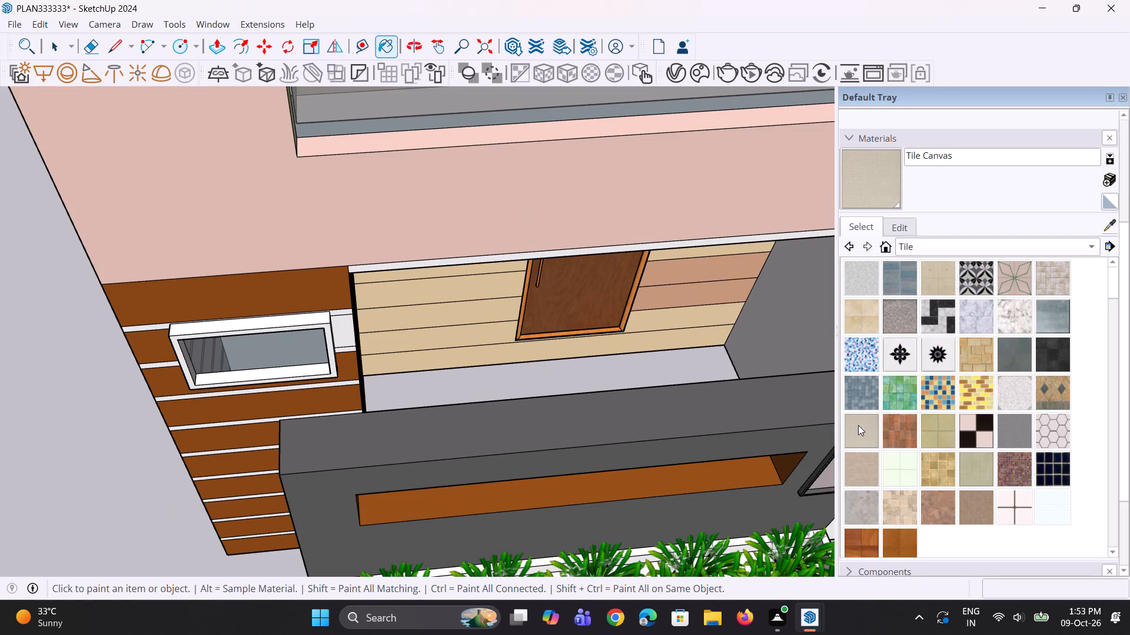
# Choose Field Square Tile and try to paint the ground-floor area behind the front compound wall with it.
pyautogui.click(860, 322)
pyautogui.click(699, 363)
pyautogui.moveTo(697, 364); pyautogui.dragTo(680, 396, button='middle')
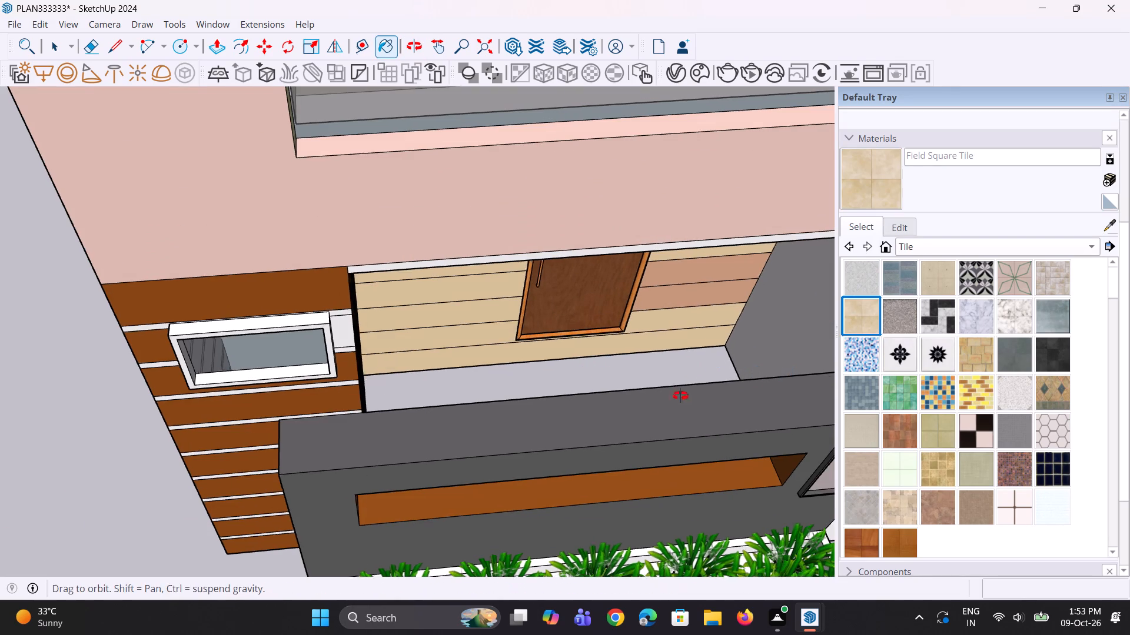
pyautogui.moveTo(680, 396); pyautogui.dragTo(666, 426, button='middle')
pyautogui.scroll(-2, 664, 425)
pyautogui.press('space')
pyautogui.press('space')
pyautogui.press('space')
pyautogui.scroll(-3, 634, 387)
# From beneath the house, draw a rectangle about 5' 11" by 2" along the opening behind the compound wall, closing it with a face.
pyautogui.moveTo(633, 400); pyautogui.dragTo(629, 352, button='middle')
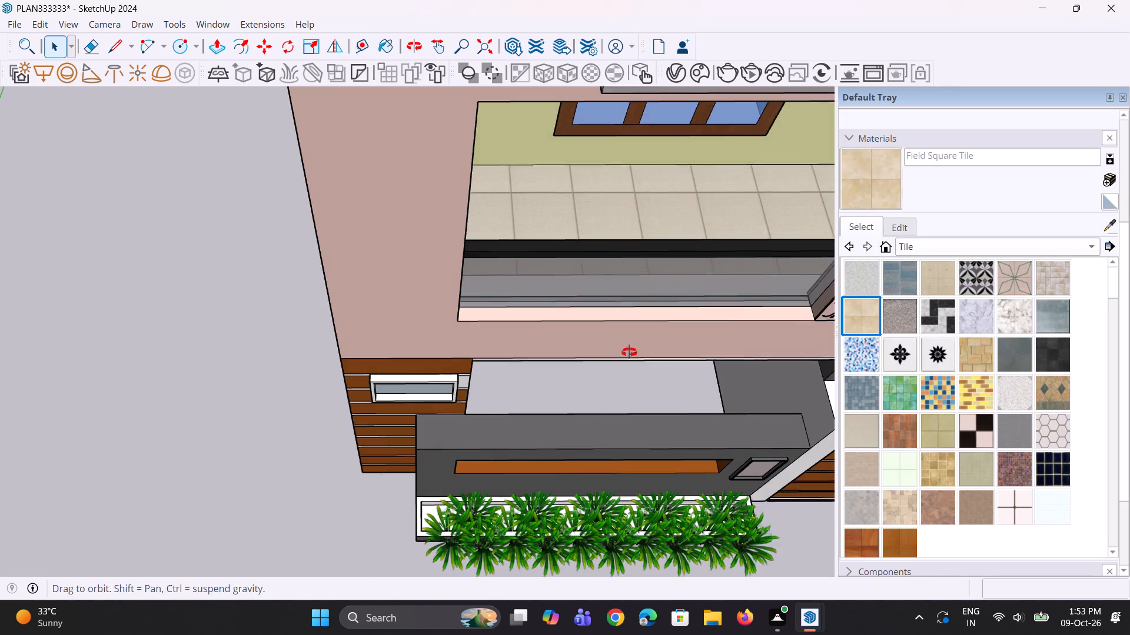
pyautogui.moveTo(629, 352); pyautogui.dragTo(628, 347, button='middle')
pyautogui.moveTo(621, 390); pyautogui.dragTo(674, 139, button='middle')
pyautogui.scroll(-4, 561, 280)
pyautogui.moveTo(542, 491); pyautogui.dragTo(553, 284, button='middle')
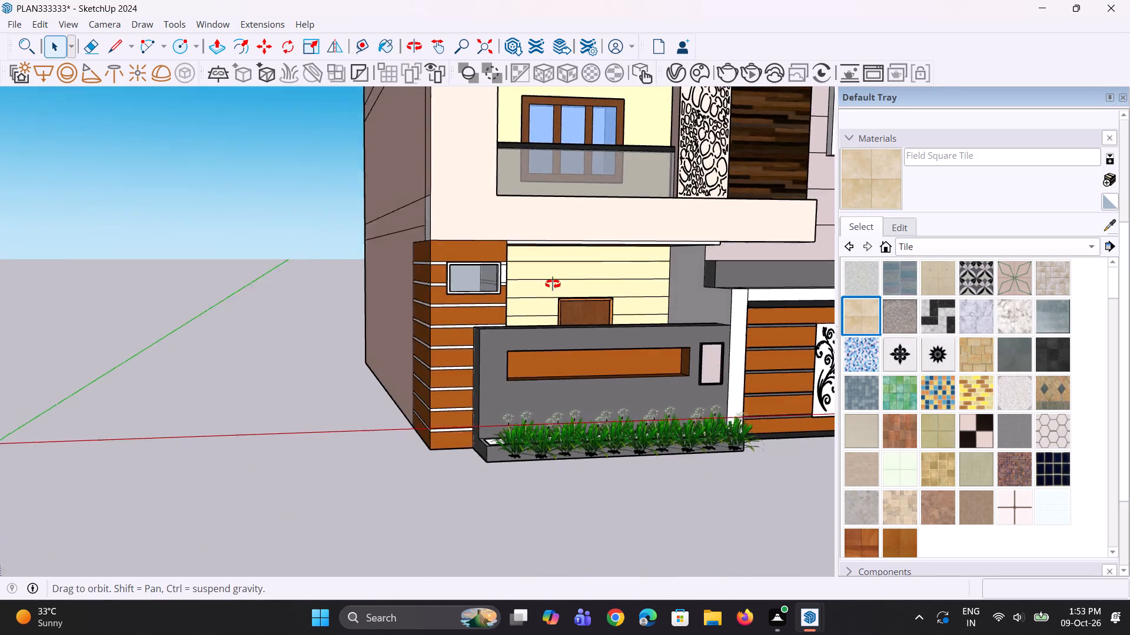
pyautogui.moveTo(553, 284); pyautogui.dragTo(563, 127, button='middle')
pyautogui.scroll(1, 607, 380)
pyautogui.moveTo(607, 390); pyautogui.dragTo(525, 329, button='middle')
pyautogui.press('r')
pyautogui.click(433, 217)
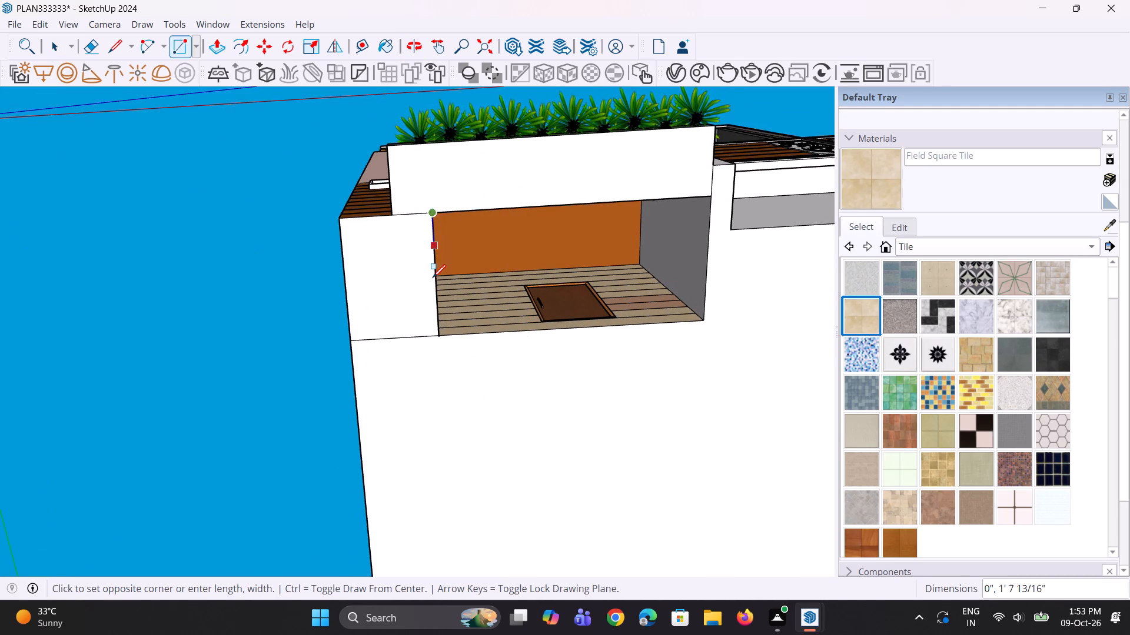
pyautogui.click(441, 332)
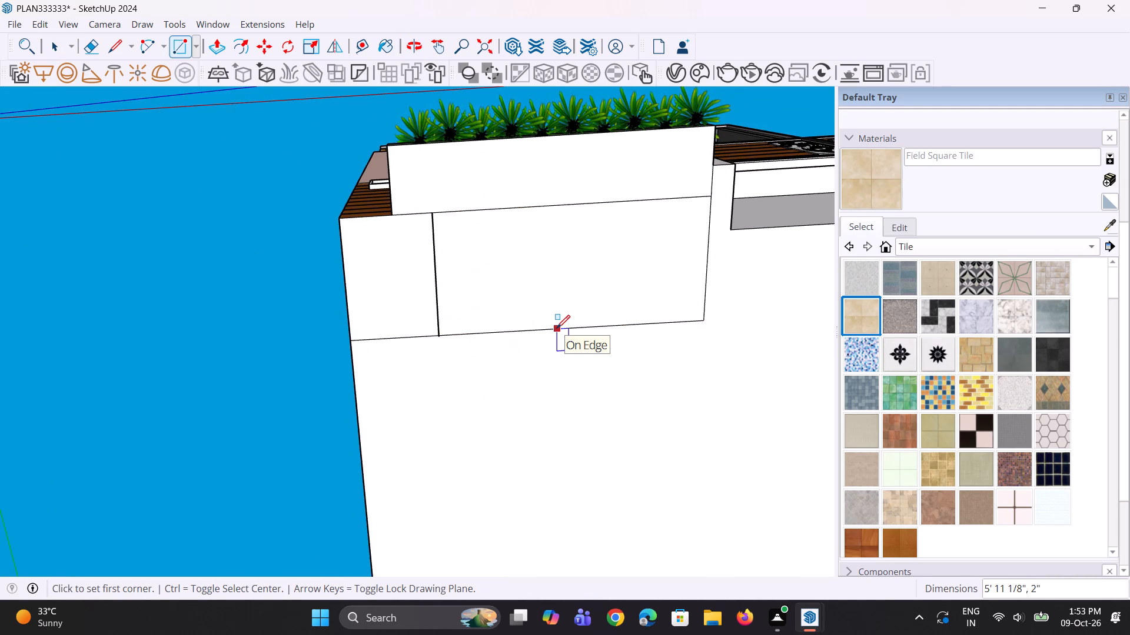
# Push/Pull the face closing the opening behind the compound wall downward by about 3 9/16".
pyautogui.press('space')
pyautogui.press('space')
pyautogui.moveTo(512, 327); pyautogui.dragTo(498, 324, button='middle')
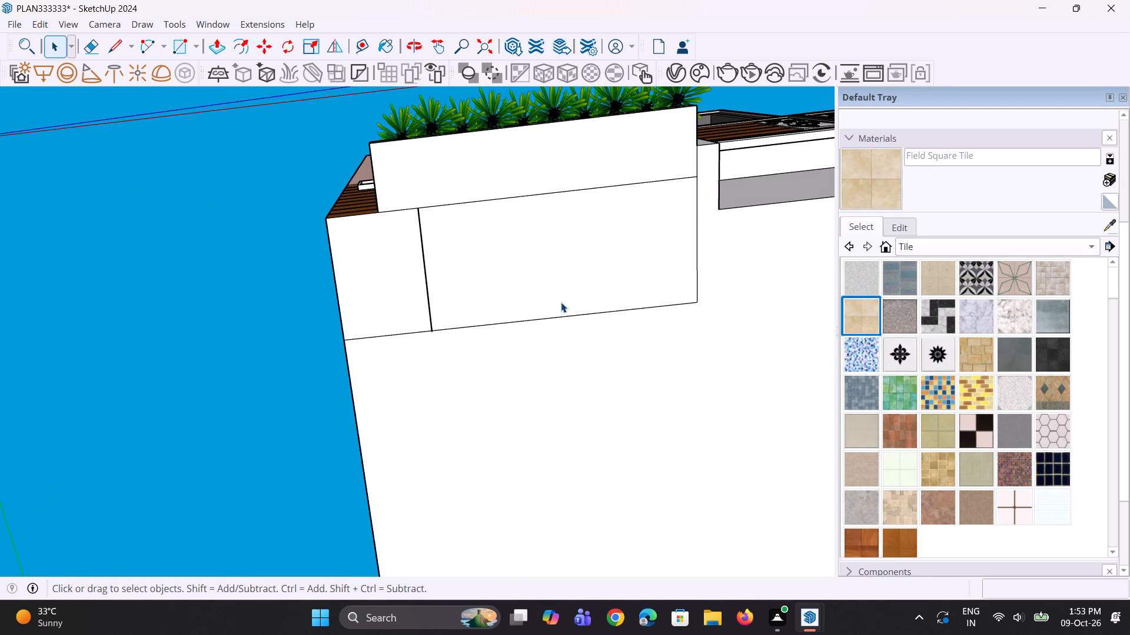
pyautogui.press('p')
pyautogui.click(564, 276)
pyautogui.click(564, 278)
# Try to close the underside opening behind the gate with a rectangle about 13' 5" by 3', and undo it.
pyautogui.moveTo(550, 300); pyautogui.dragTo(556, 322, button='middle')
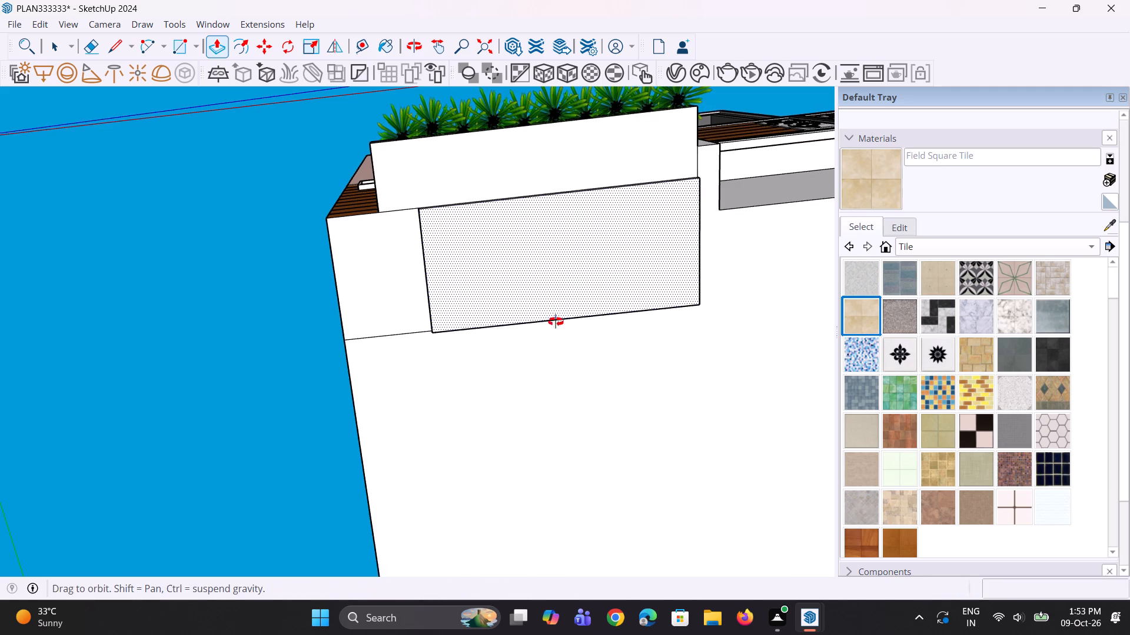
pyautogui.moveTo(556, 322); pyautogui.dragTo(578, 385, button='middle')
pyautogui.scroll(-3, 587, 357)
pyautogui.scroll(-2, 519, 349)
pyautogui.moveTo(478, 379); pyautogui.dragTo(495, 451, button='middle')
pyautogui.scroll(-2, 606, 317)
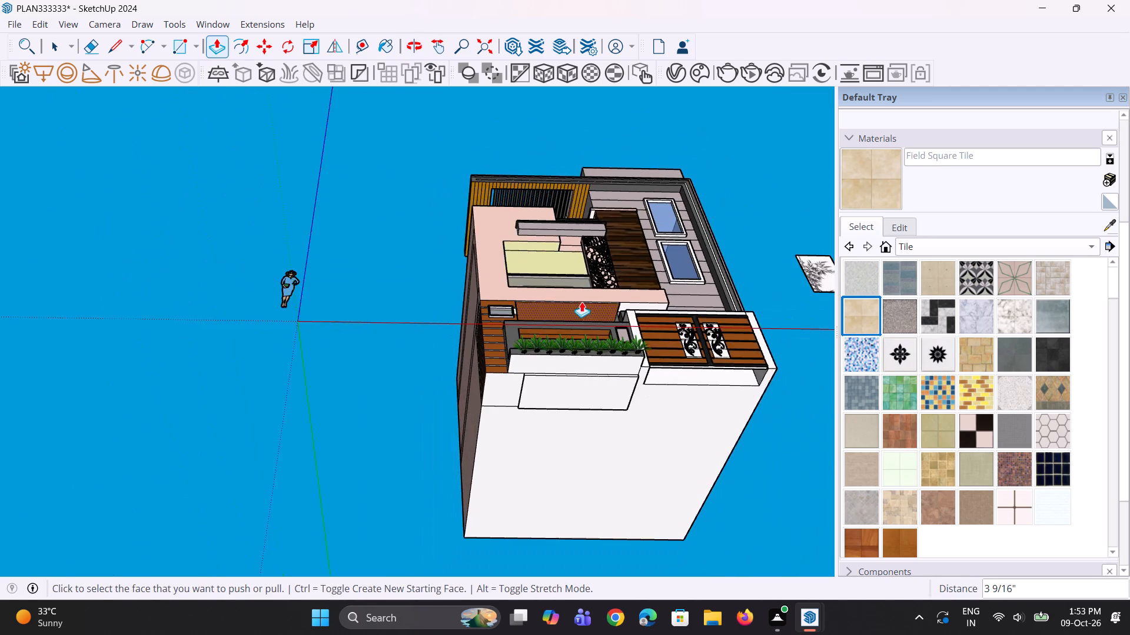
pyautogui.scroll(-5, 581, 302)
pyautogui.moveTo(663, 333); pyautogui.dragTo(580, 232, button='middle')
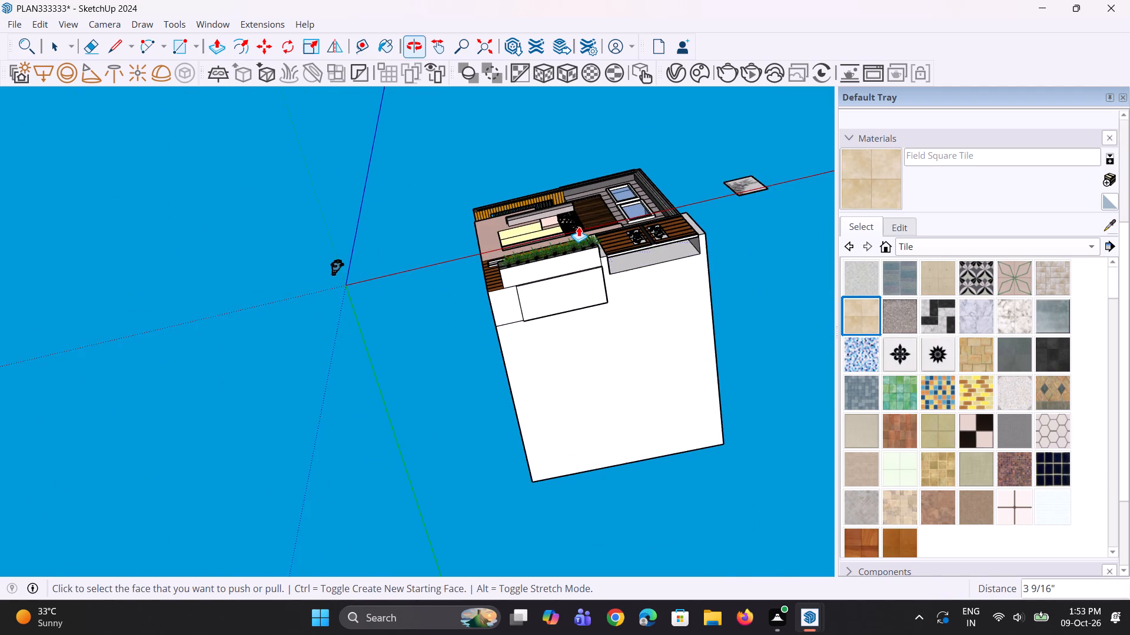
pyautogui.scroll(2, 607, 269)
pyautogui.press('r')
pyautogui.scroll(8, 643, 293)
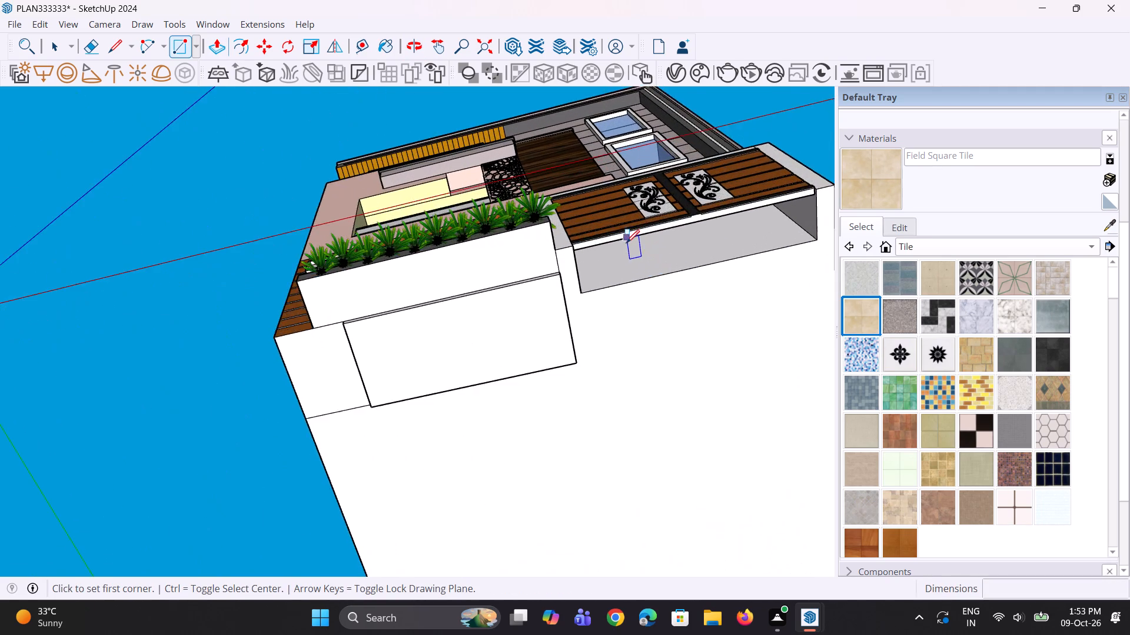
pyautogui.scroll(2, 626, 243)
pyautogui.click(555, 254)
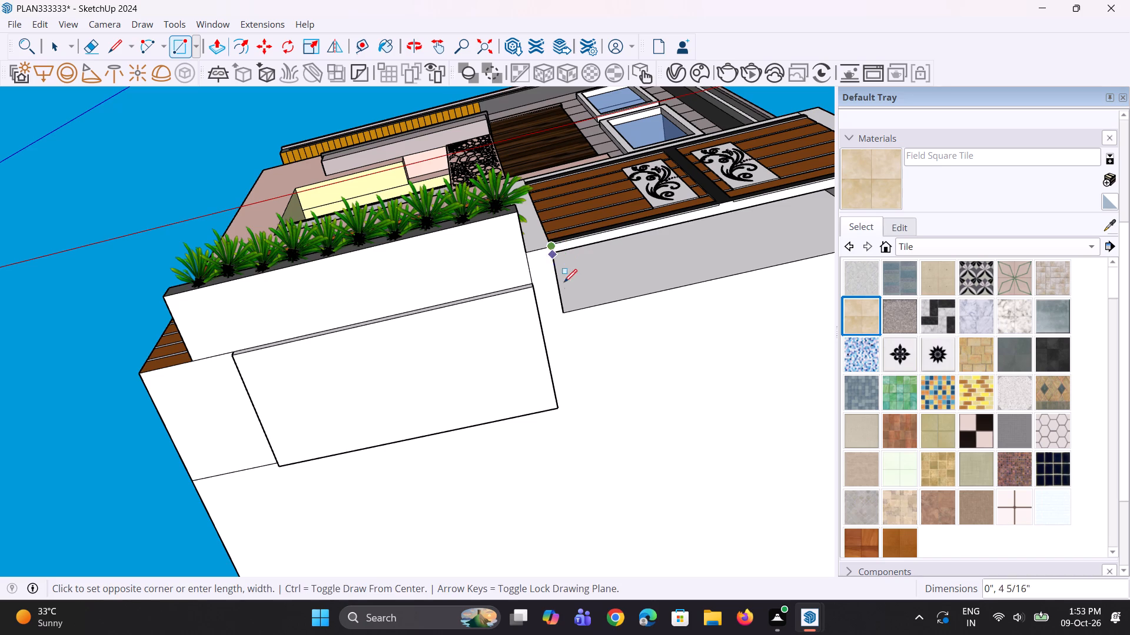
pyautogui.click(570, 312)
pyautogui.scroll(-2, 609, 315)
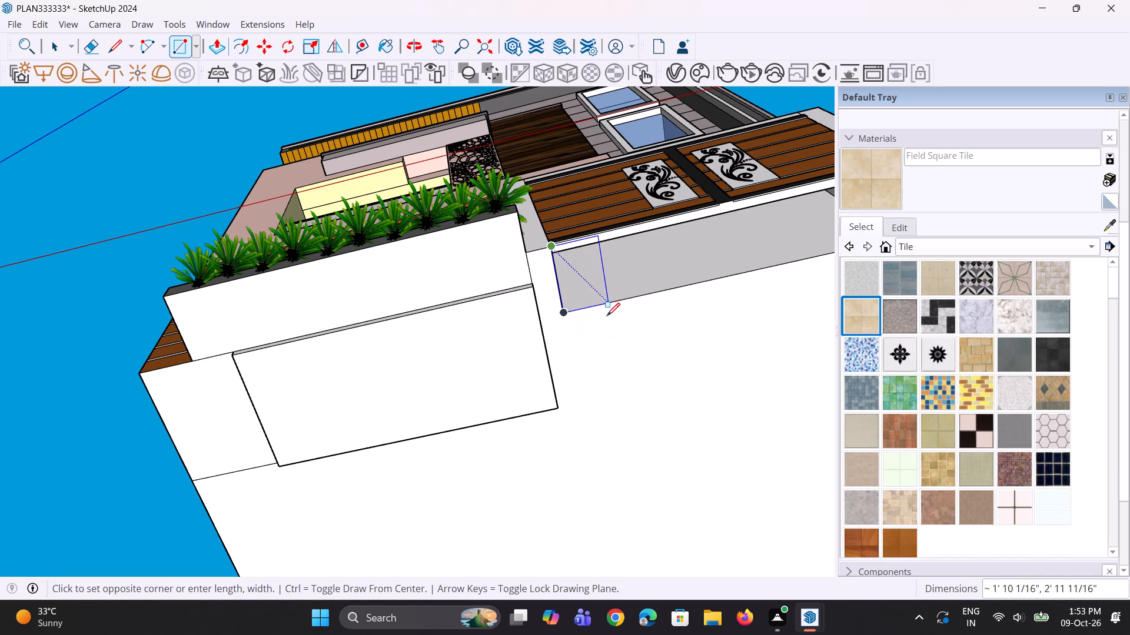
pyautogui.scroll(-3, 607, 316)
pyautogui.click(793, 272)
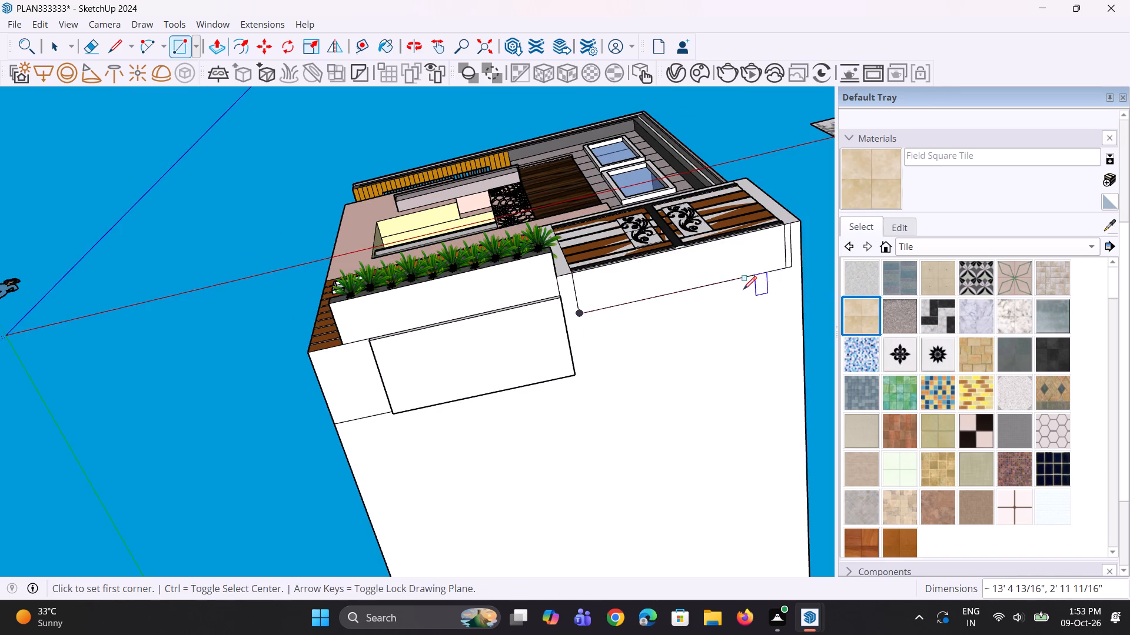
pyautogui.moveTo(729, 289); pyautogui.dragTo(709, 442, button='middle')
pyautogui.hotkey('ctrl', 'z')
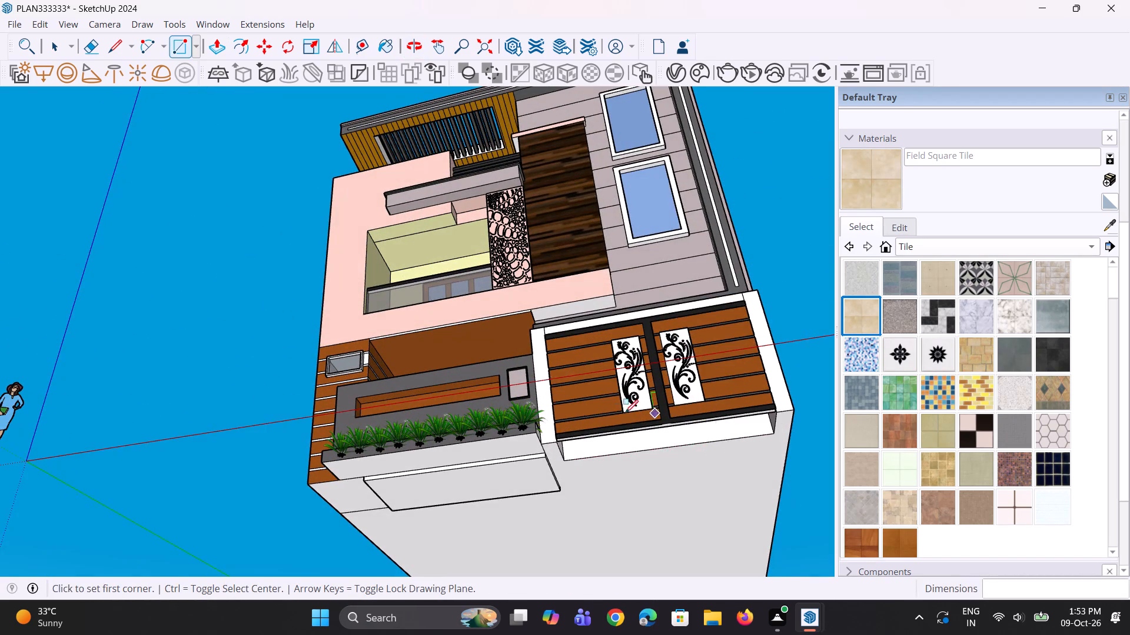
# Draw a rectangle about 2' 8" by 13' 1" from corner to corner over the underside opening behind the gate.
pyautogui.keyDown('ctrl'); pyautogui.moveTo(595, 442); pyautogui.dragTo(577, 219, button='middle'); pyautogui.keyUp('ctrl')
pyautogui.scroll(8, 585, 233)
pyautogui.moveTo(566, 302); pyautogui.dragTo(540, 255, button='middle')
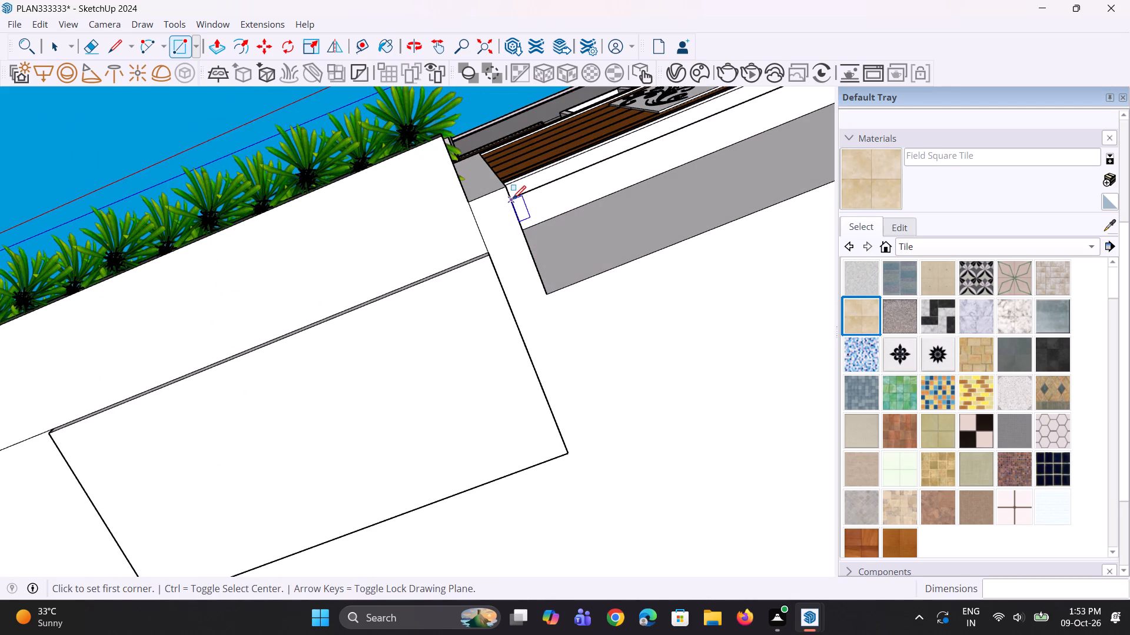
pyautogui.click(513, 199)
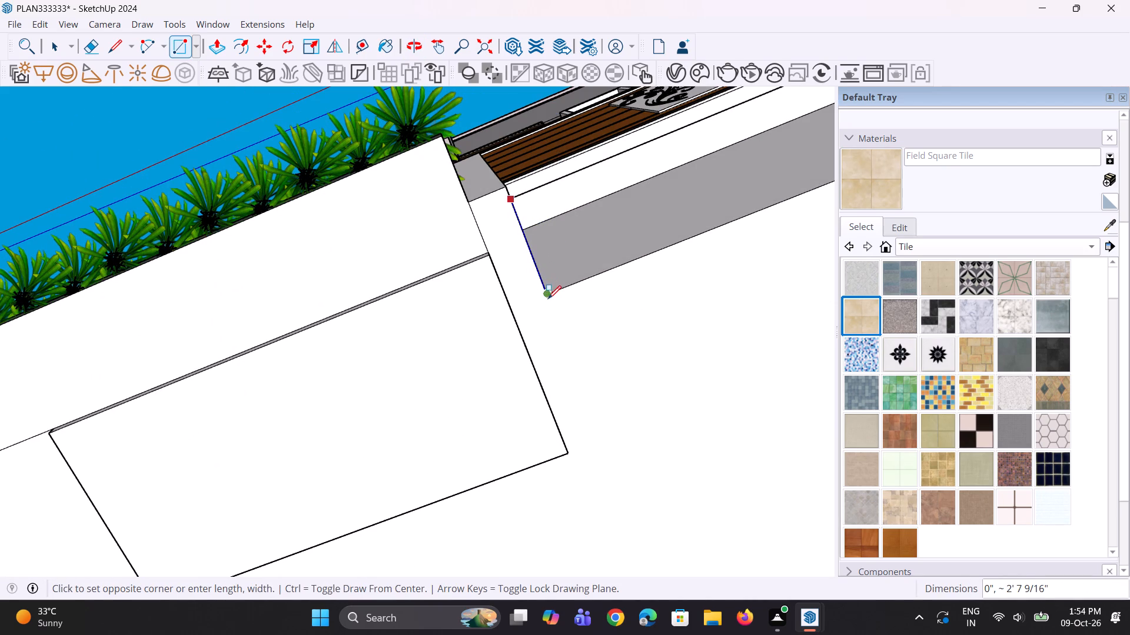
pyautogui.click(548, 294)
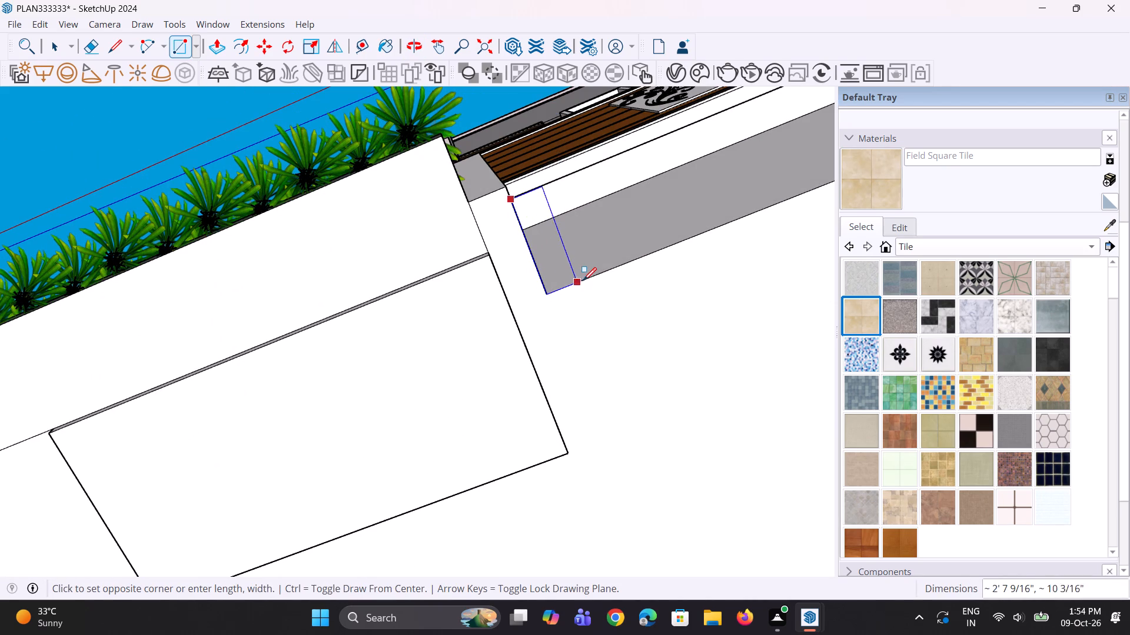
pyautogui.scroll(-11, 586, 280)
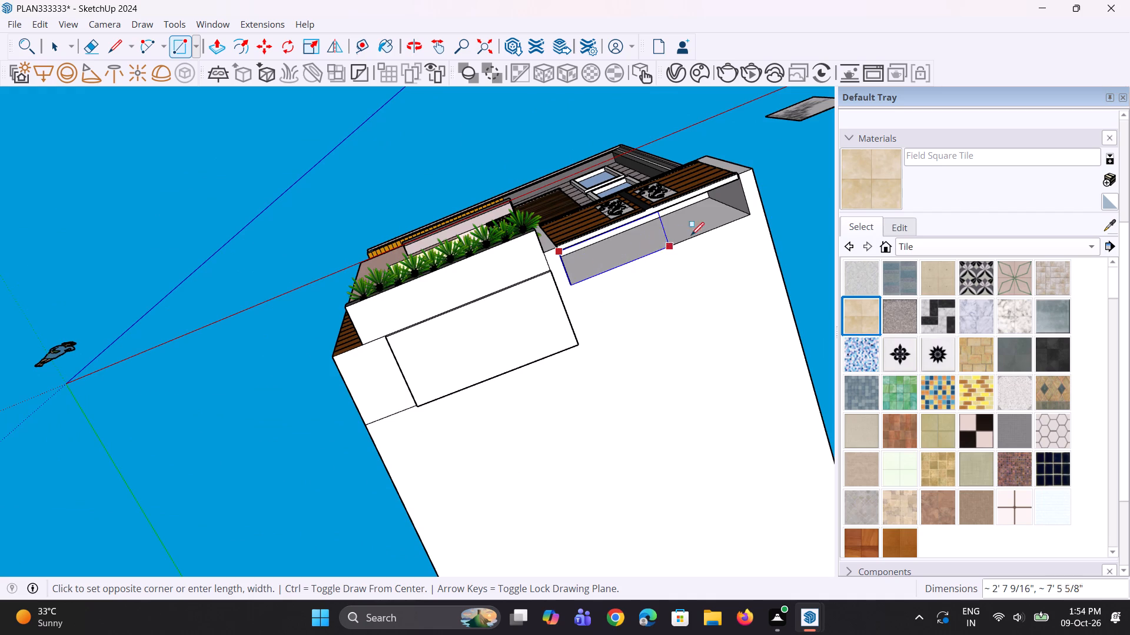
pyautogui.click(747, 215)
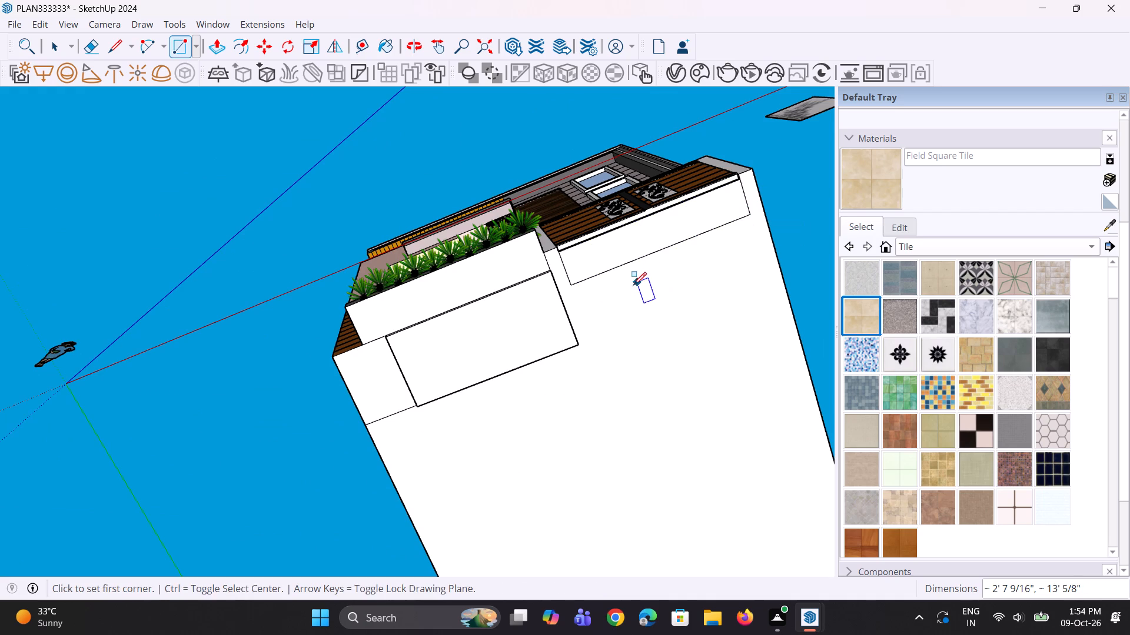
# Paint the new ground-floor face behind the front compound wall with Field Square Tile.
pyautogui.scroll(-1, 633, 285)
pyautogui.moveTo(633, 286); pyautogui.dragTo(583, 488, button='middle')
pyautogui.scroll(-4, 584, 457)
pyautogui.moveTo(556, 480); pyautogui.dragTo(559, 555, button='middle')
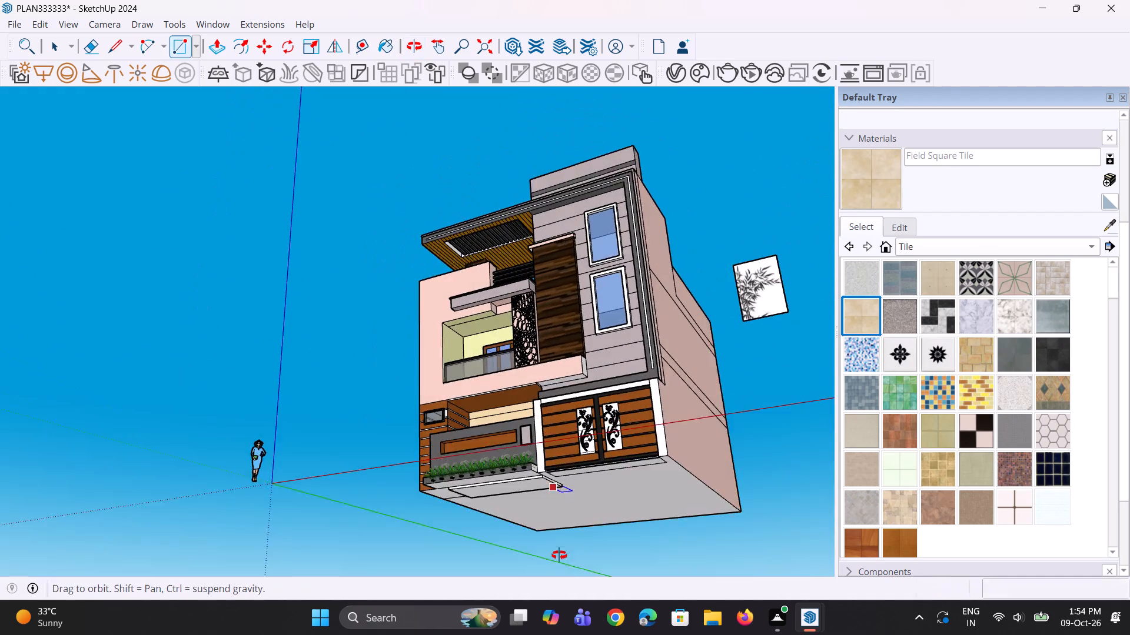
pyautogui.moveTo(559, 555); pyautogui.dragTo(567, 575, button='middle')
pyautogui.scroll(3, 556, 504)
pyautogui.moveTo(553, 503); pyautogui.dragTo(723, 573, button='middle')
pyautogui.scroll(1, 723, 573)
pyautogui.scroll(-2, 649, 437)
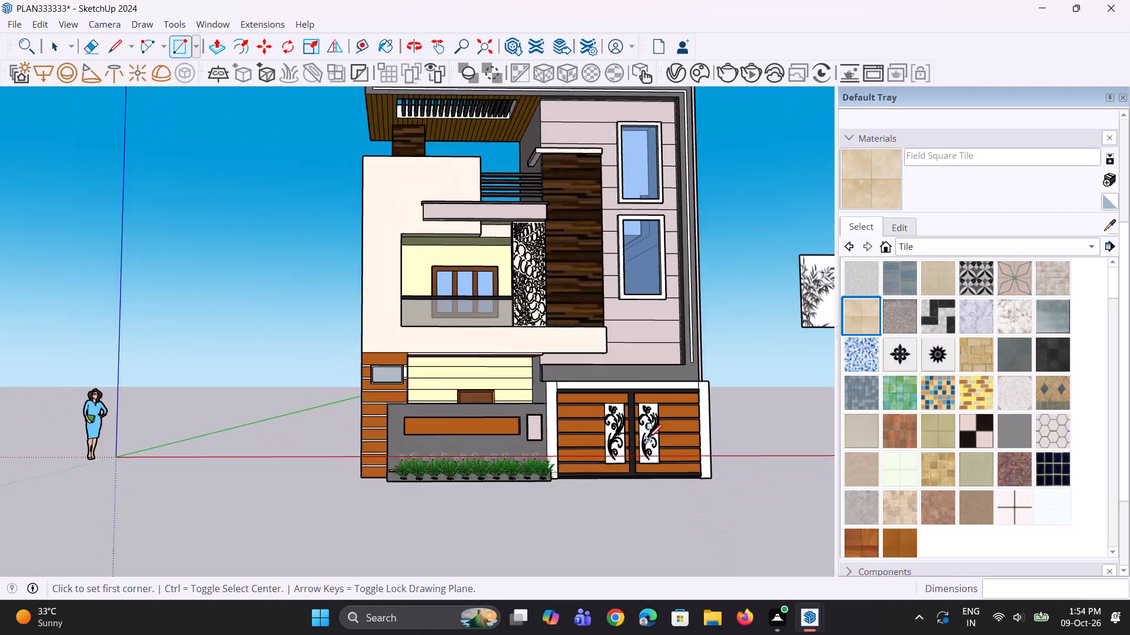
pyautogui.scroll(-3, 649, 437)
pyautogui.press('space')
pyautogui.press('space')
pyautogui.moveTo(441, 381); pyautogui.dragTo(424, 510, button='middle')
pyautogui.scroll(7, 473, 448)
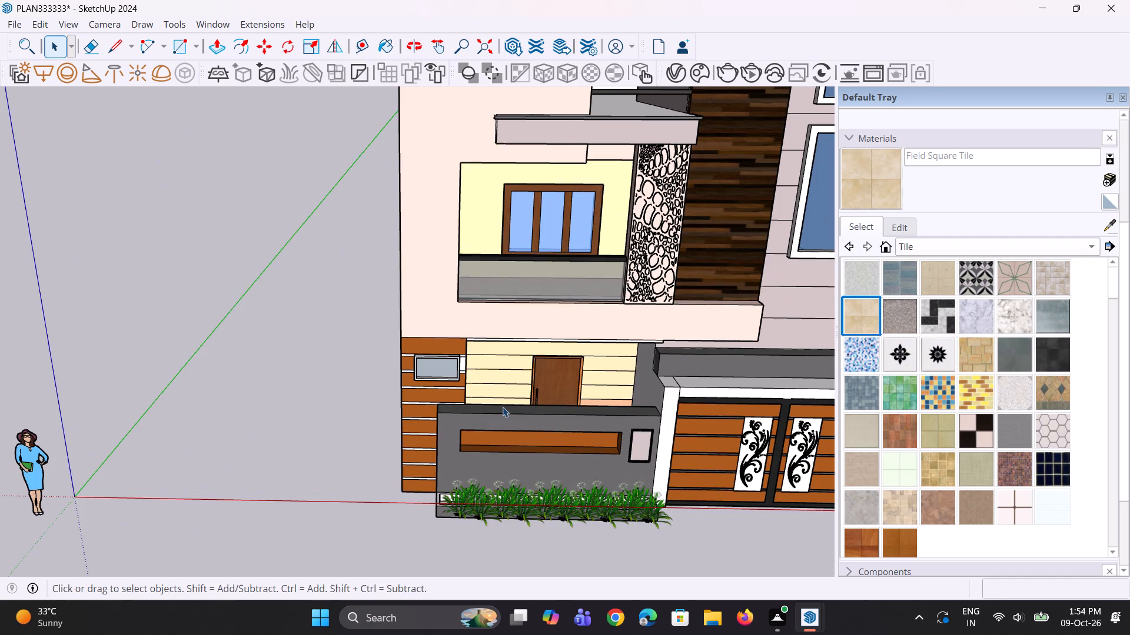
pyautogui.moveTo(481, 432); pyautogui.dragTo(480, 499, button='middle')
pyautogui.scroll(5, 551, 419)
pyautogui.click(890, 189)
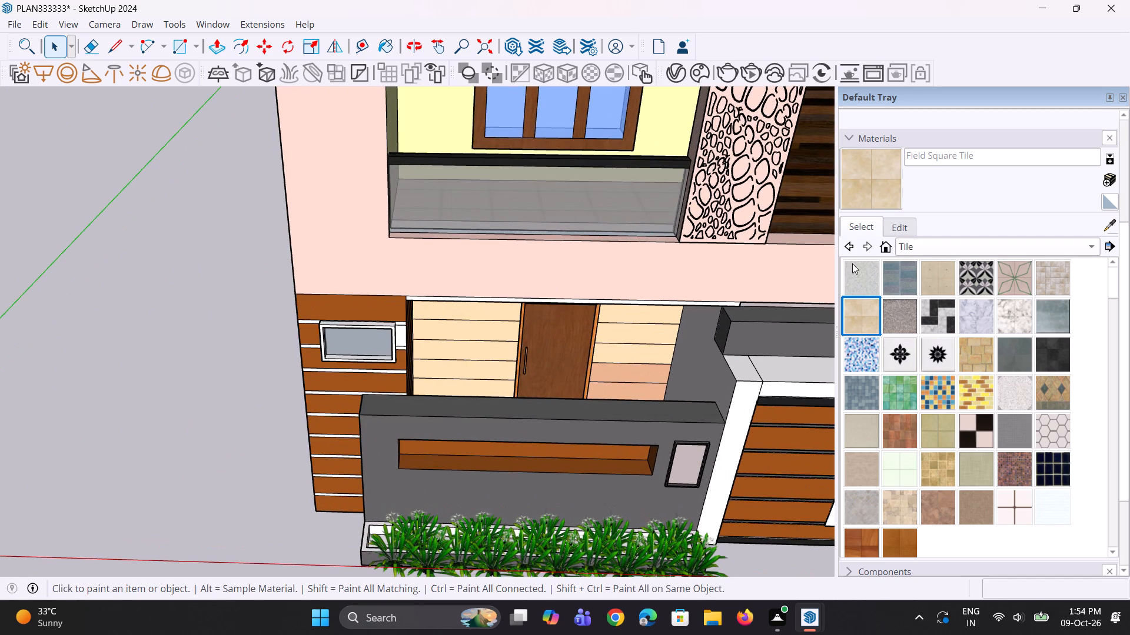
pyautogui.scroll(-2, 594, 413)
pyautogui.moveTo(532, 442); pyautogui.dragTo(569, 537, button='middle')
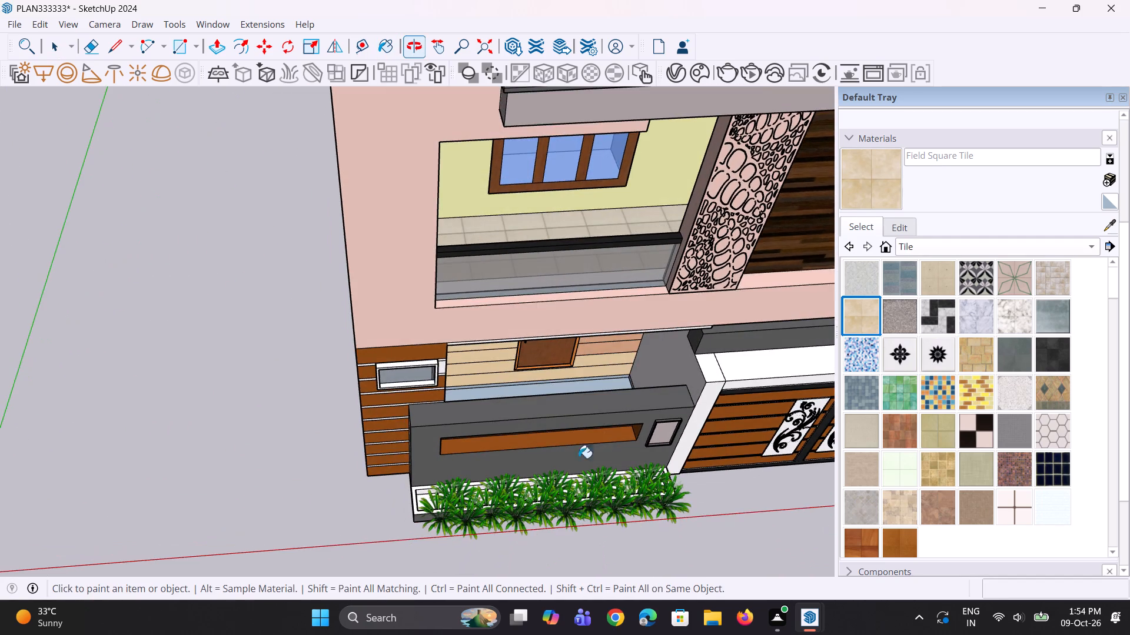
pyautogui.scroll(8, 563, 405)
pyautogui.moveTo(561, 375); pyautogui.dragTo(561, 416, button='middle')
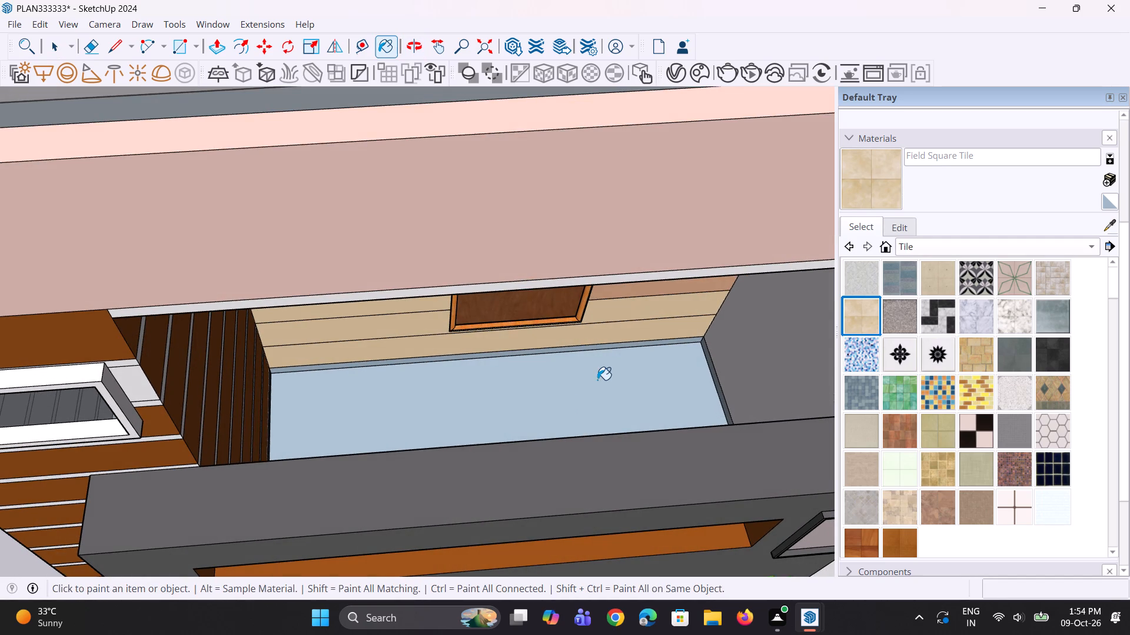
pyautogui.click(597, 380)
# Inspect the ground floor and the whole front elevation from several viewing angles.
pyautogui.scroll(-4, 601, 389)
pyautogui.moveTo(609, 397); pyautogui.dragTo(614, 323, button='middle')
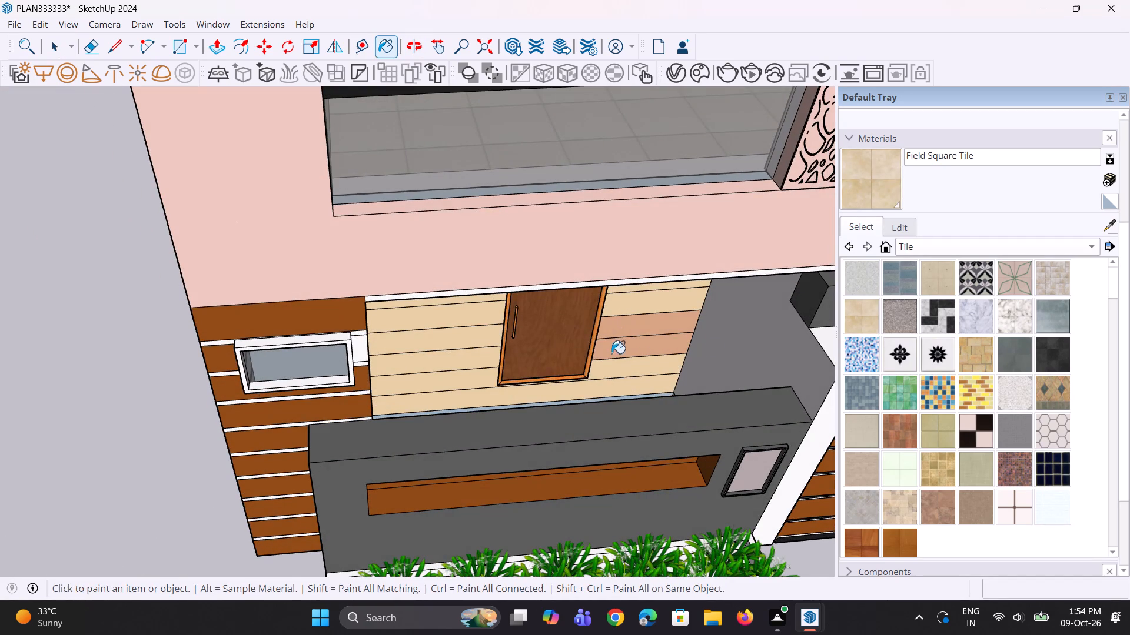
pyautogui.scroll(-4, 780, 334)
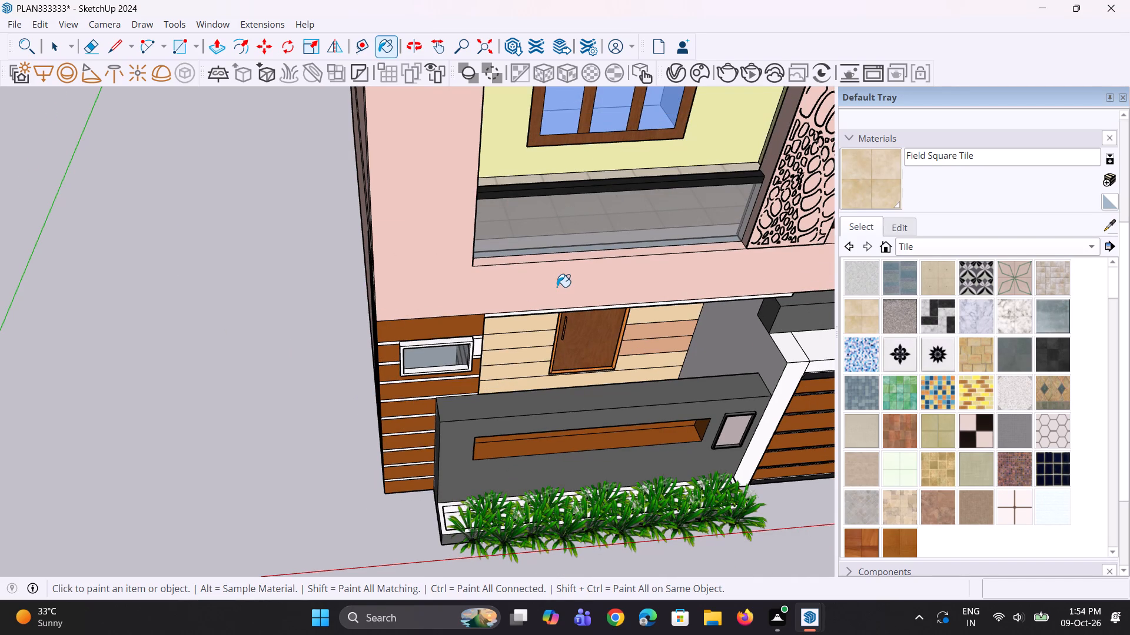
pyautogui.scroll(-5, 556, 324)
pyautogui.moveTo(589, 339); pyautogui.dragTo(529, 292, button='middle')
pyautogui.scroll(-4, 477, 302)
pyautogui.moveTo(503, 326); pyautogui.dragTo(509, 278, button='middle')
pyautogui.scroll(-4, 490, 322)
pyautogui.scroll(1, 684, 350)
pyautogui.moveTo(687, 350); pyautogui.dragTo(682, 298, button='middle')
pyautogui.scroll(3, 704, 315)
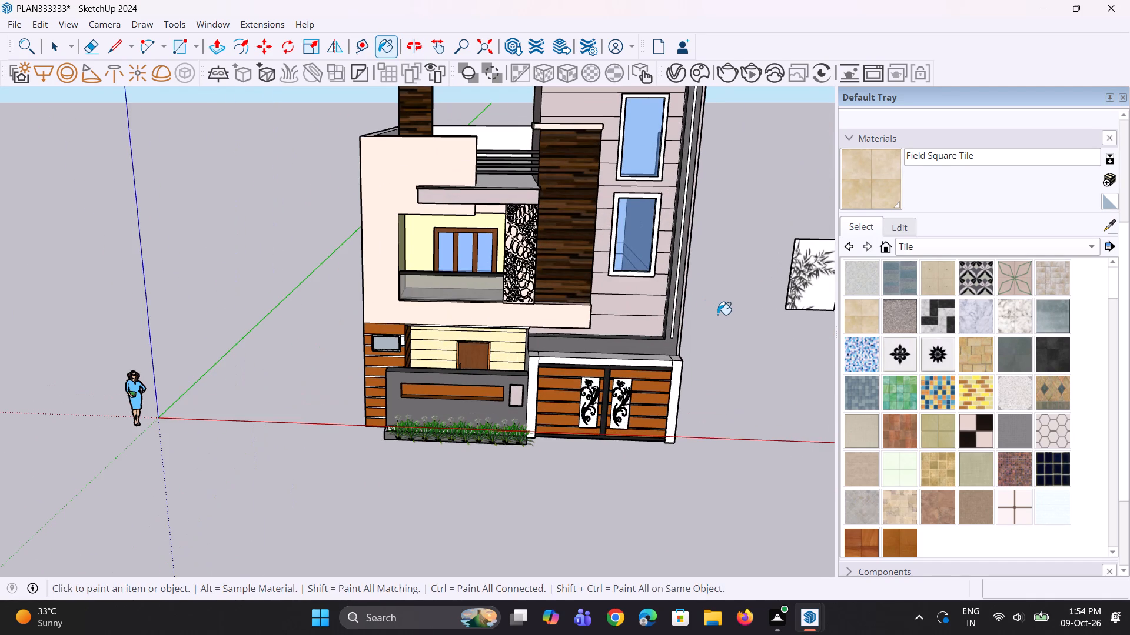
pyautogui.scroll(-2, 523, 158)
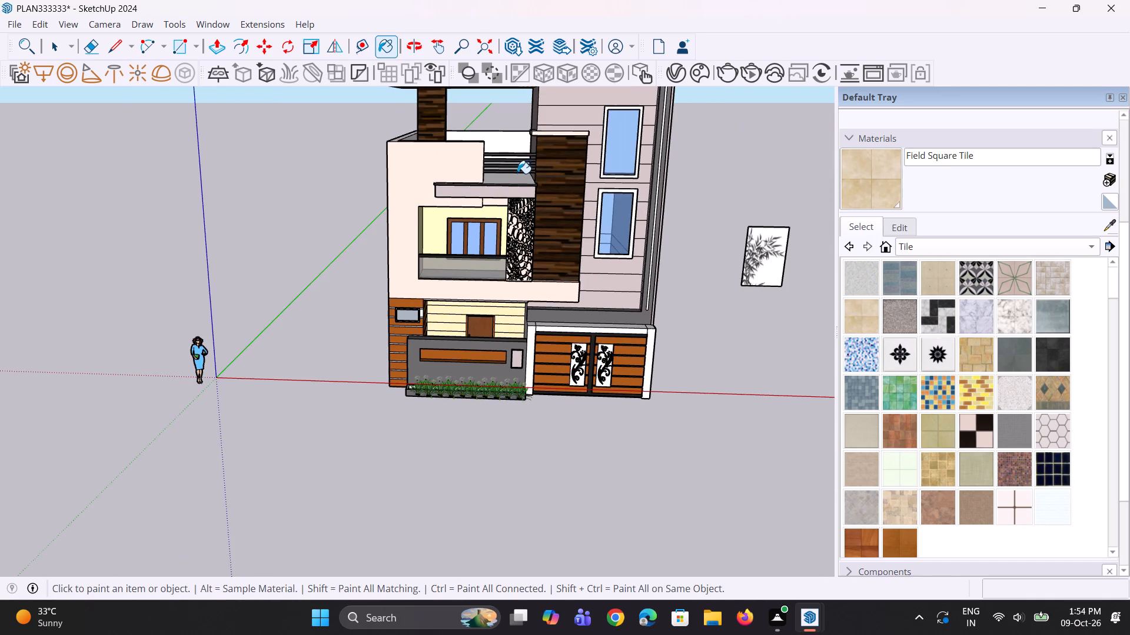
pyautogui.moveTo(510, 153); pyautogui.dragTo(499, 133, button='middle')
pyautogui.scroll(2, 663, 223)
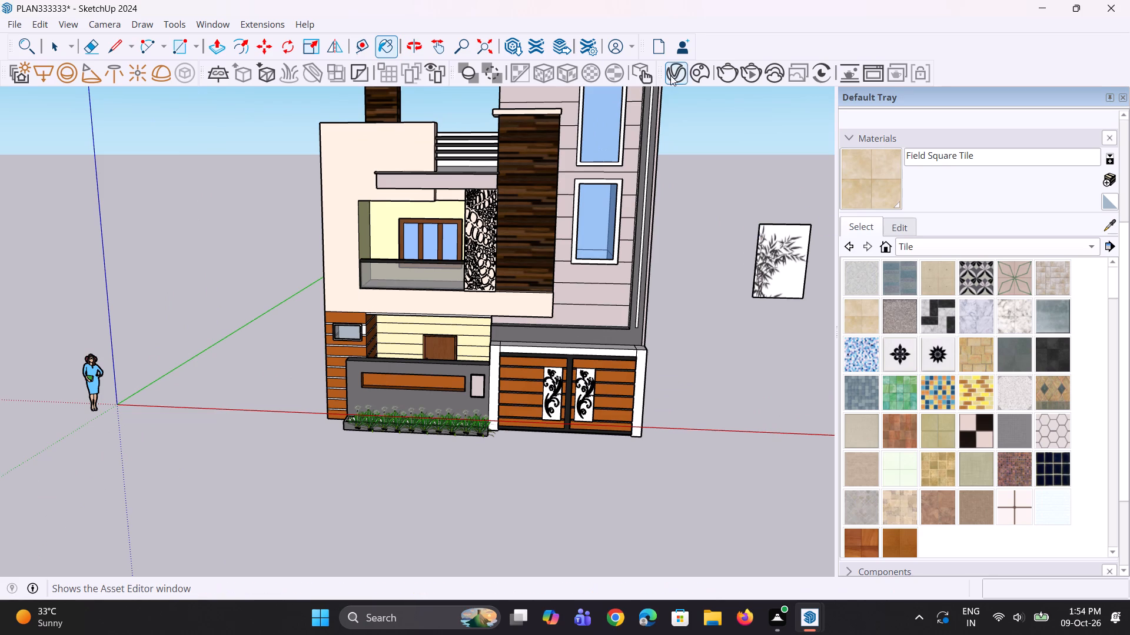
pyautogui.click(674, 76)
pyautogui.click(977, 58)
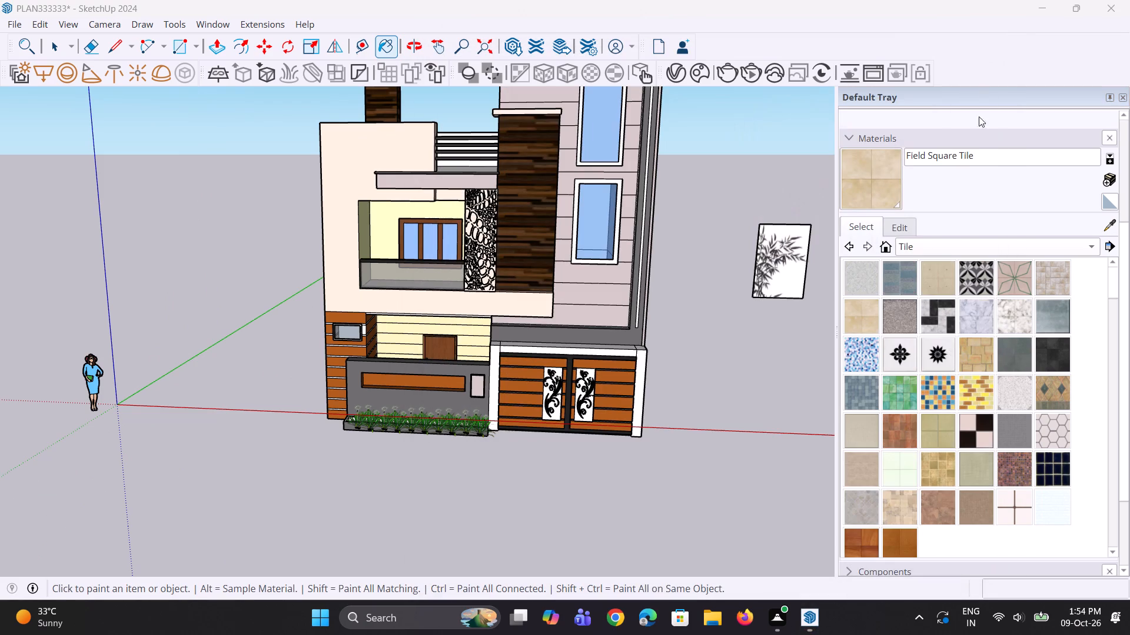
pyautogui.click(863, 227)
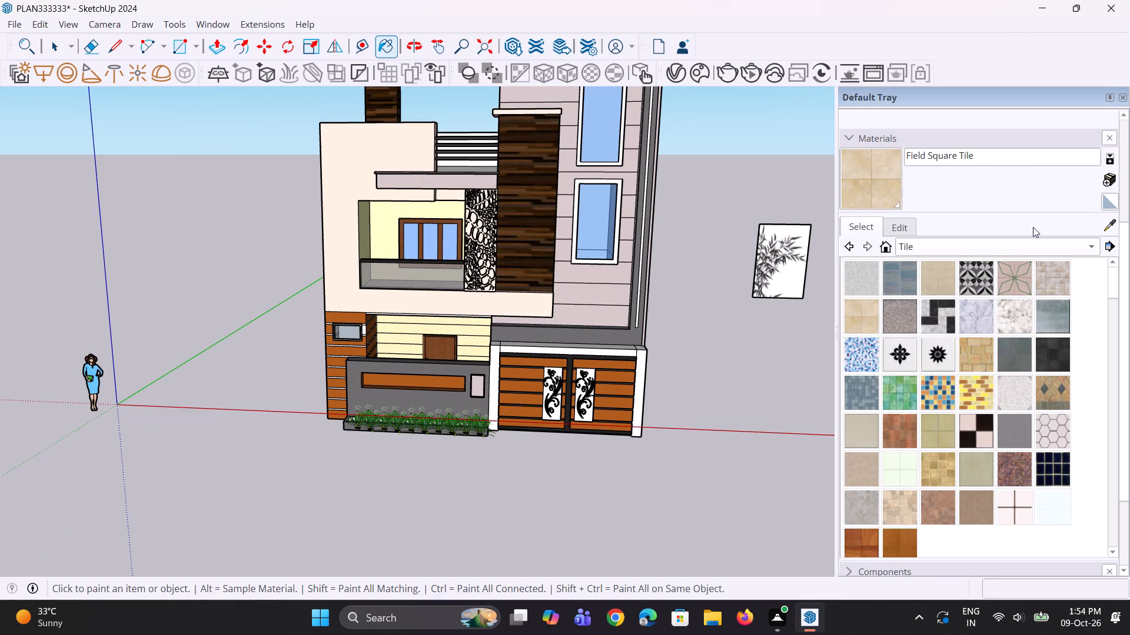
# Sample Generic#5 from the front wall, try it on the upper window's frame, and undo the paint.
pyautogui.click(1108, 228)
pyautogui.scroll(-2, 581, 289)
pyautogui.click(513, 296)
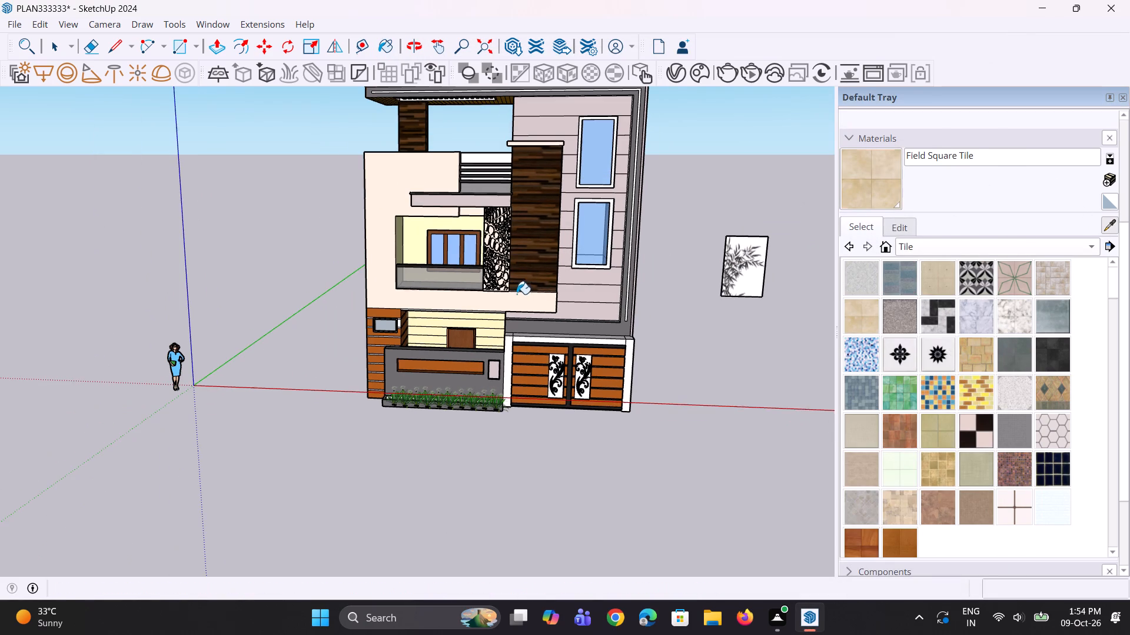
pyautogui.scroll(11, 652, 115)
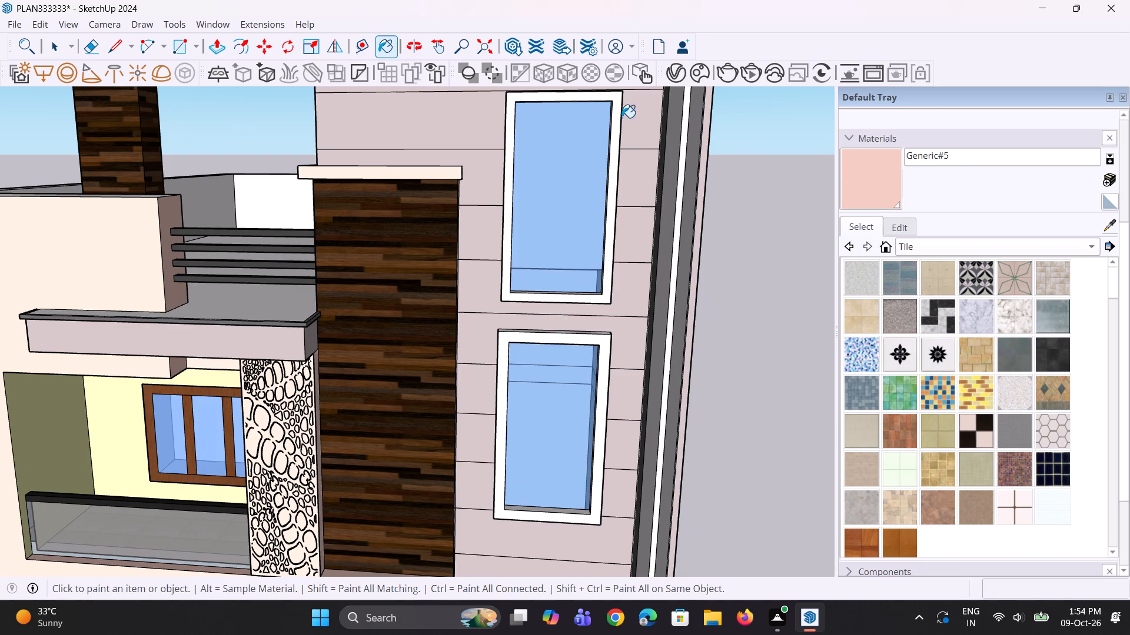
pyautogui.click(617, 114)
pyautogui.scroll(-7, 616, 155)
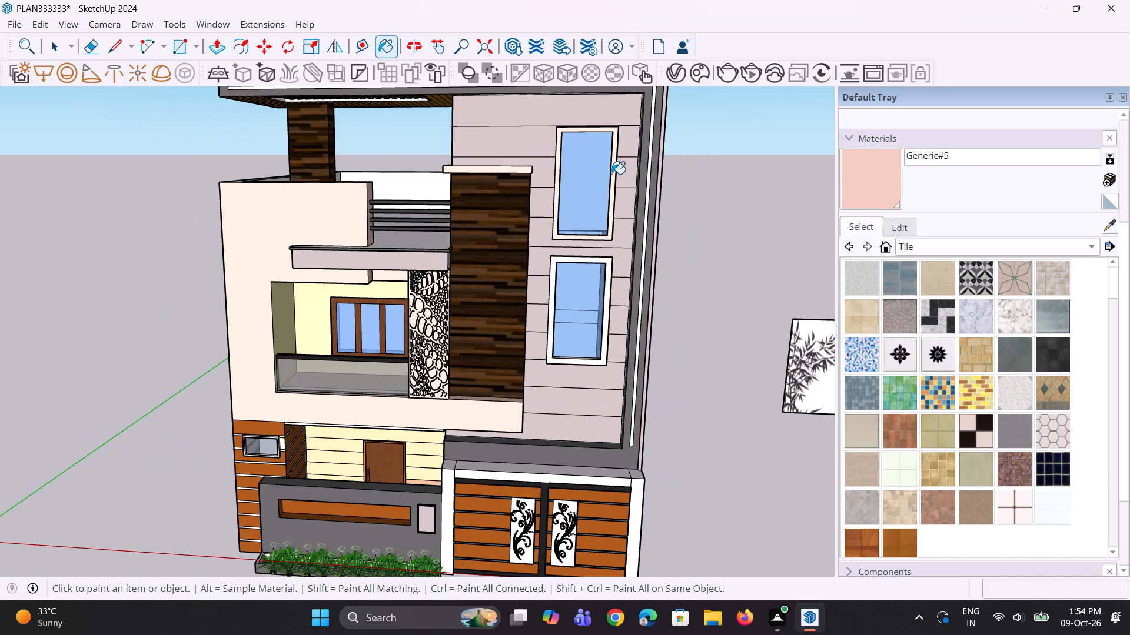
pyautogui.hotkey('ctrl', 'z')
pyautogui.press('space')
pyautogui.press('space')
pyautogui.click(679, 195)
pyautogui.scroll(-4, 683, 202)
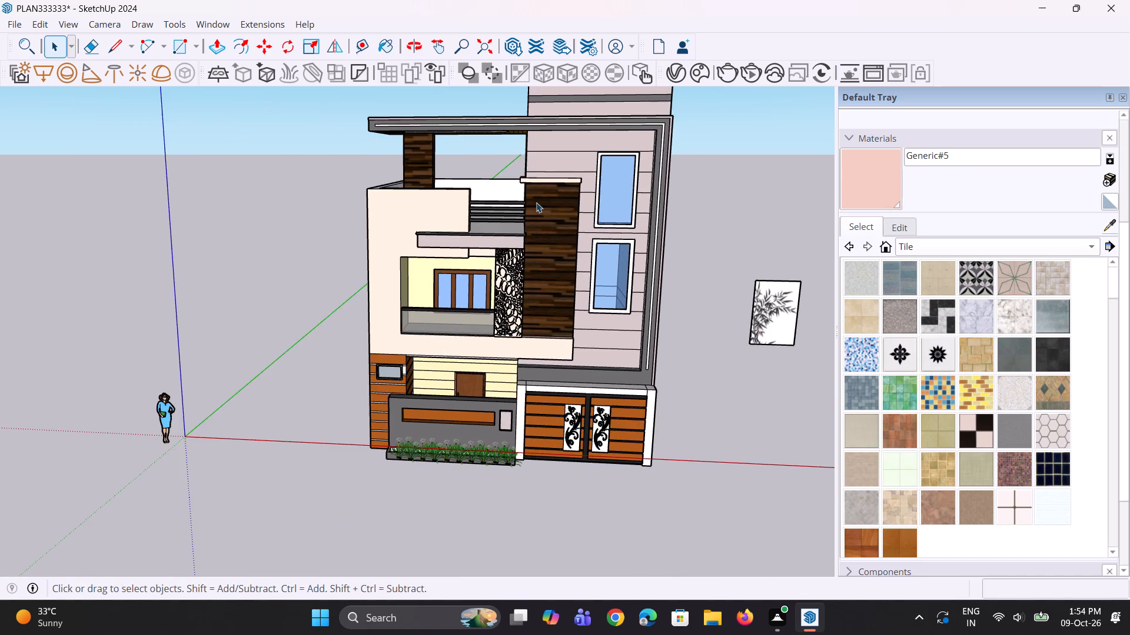
# Examine the side wall, front elevation and upper storeys from several viewing angles.
pyautogui.moveTo(451, 194); pyautogui.dragTo(665, 169, button='middle')
pyautogui.scroll(-4, 454, 170)
pyautogui.moveTo(444, 282); pyautogui.dragTo(434, 322, button='middle')
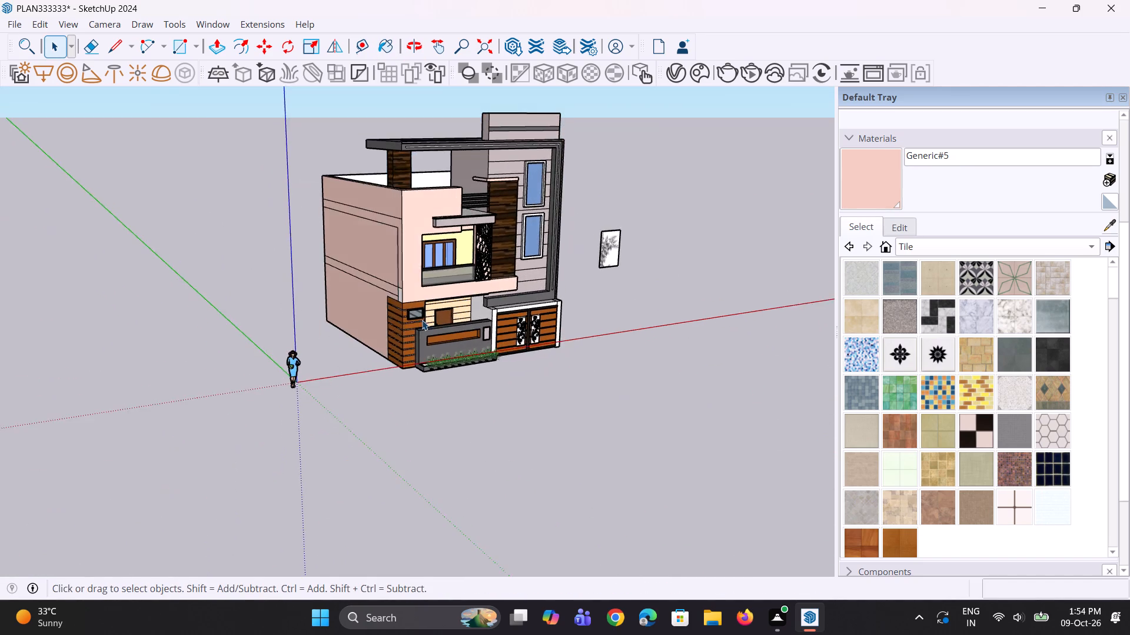
pyautogui.scroll(7, 422, 317)
pyautogui.scroll(-3, 514, 374)
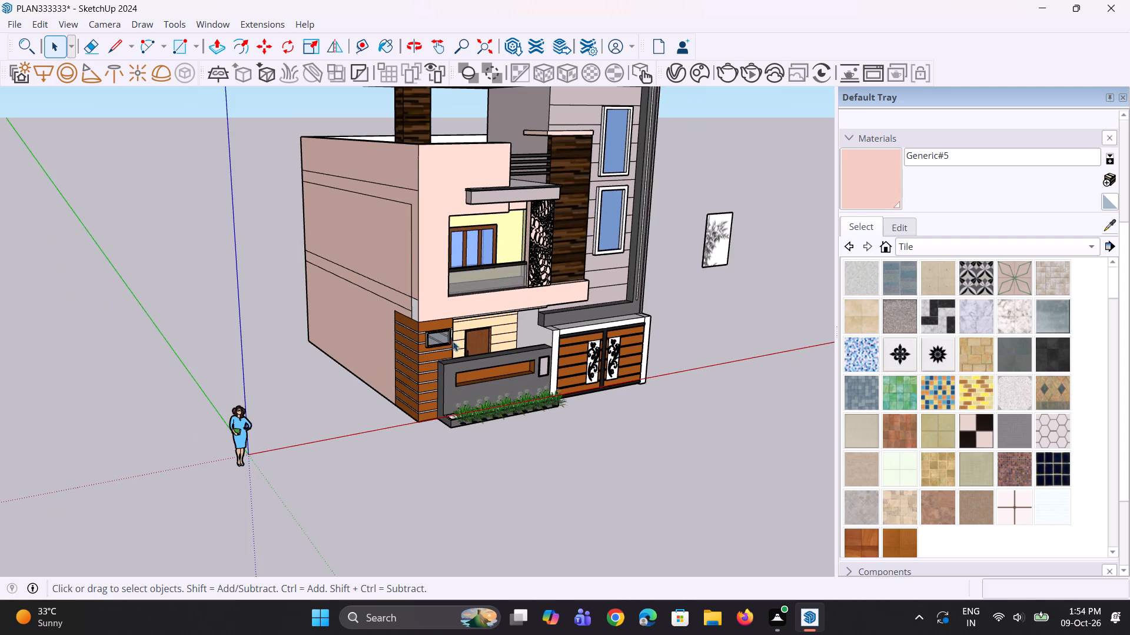
pyautogui.moveTo(410, 333); pyautogui.dragTo(347, 326, button='middle')
pyautogui.scroll(-4, 381, 323)
pyautogui.moveTo(460, 320); pyautogui.dragTo(372, 266, button='middle')
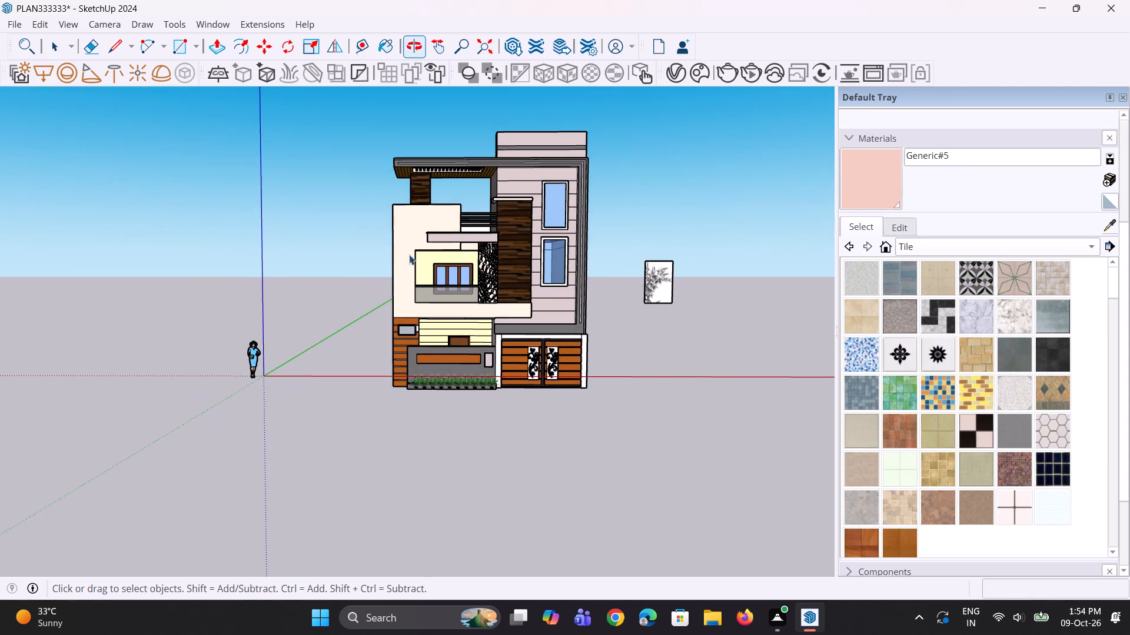
pyautogui.scroll(4, 580, 129)
pyautogui.moveTo(584, 149); pyautogui.dragTo(585, 181, button='middle')
pyautogui.scroll(2, 452, 127)
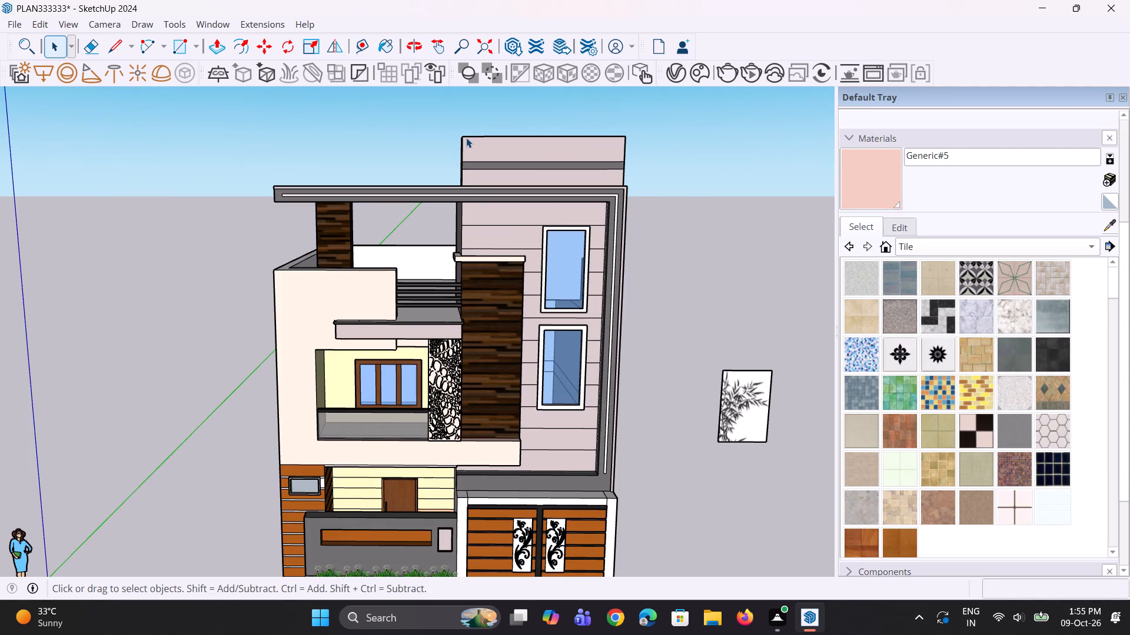
# Delete the loose bamboo-pattern panel standing beside the house.
pyautogui.scroll(-3, 465, 140)
pyautogui.moveTo(641, 293); pyautogui.dragTo(737, 397)
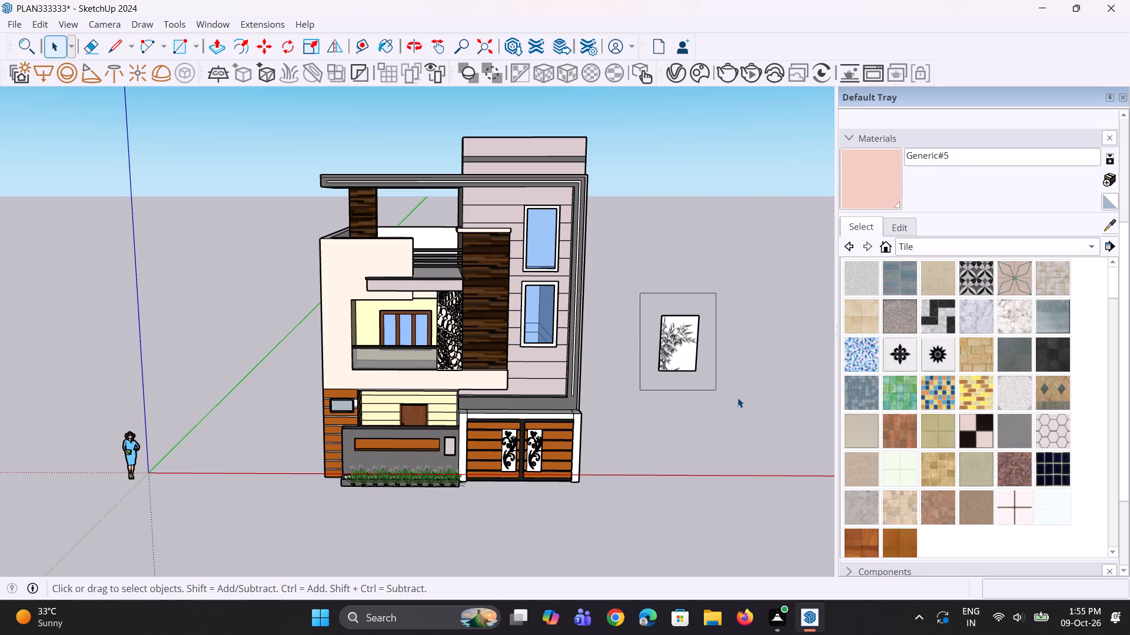
pyautogui.moveTo(737, 397); pyautogui.dragTo(745, 402)
pyautogui.press('Delete')
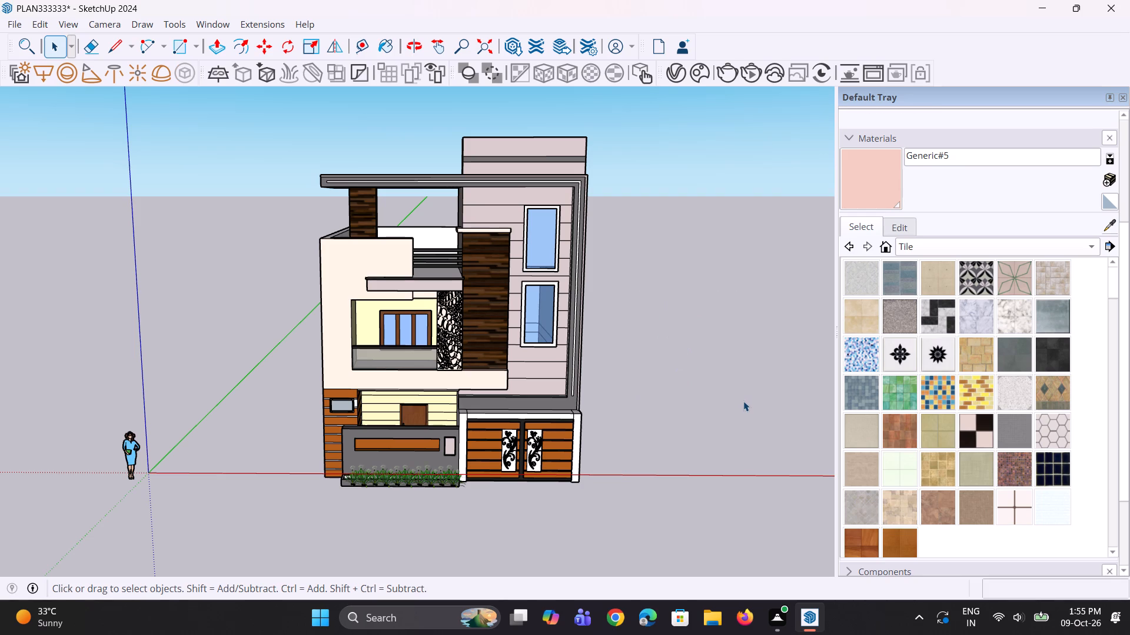
# Examine the slatted roof ceiling and the front elevation from a low viewing angle.
pyautogui.moveTo(326, 408); pyautogui.dragTo(366, 365, button='middle')
pyautogui.scroll(2, 377, 186)
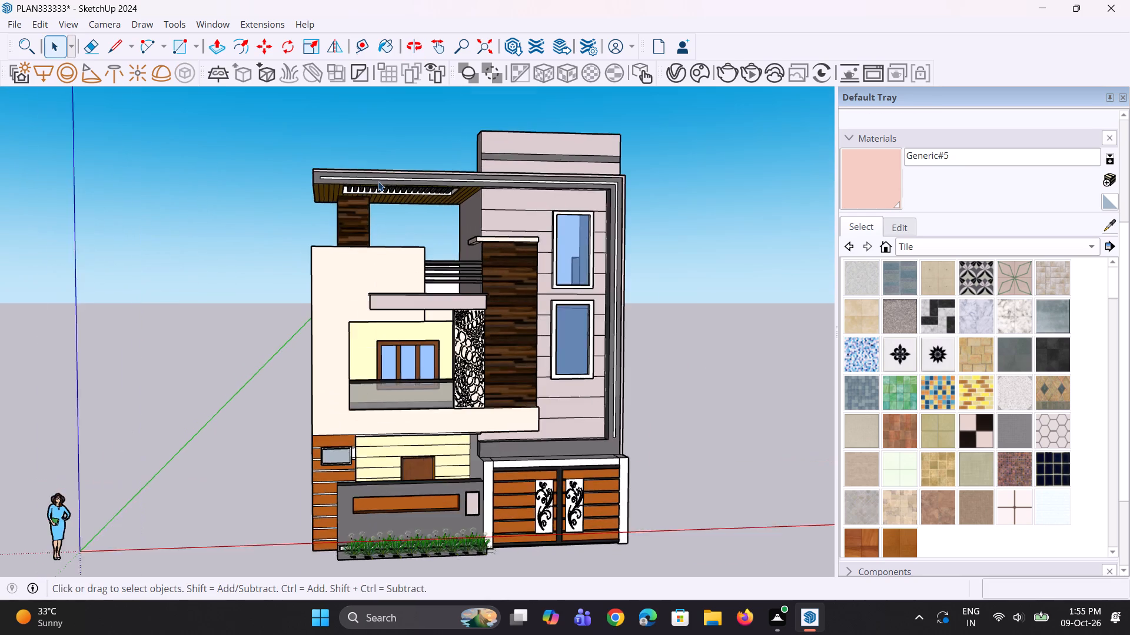
pyautogui.scroll(2, 378, 181)
pyautogui.moveTo(375, 184); pyautogui.dragTo(395, 156, button='middle')
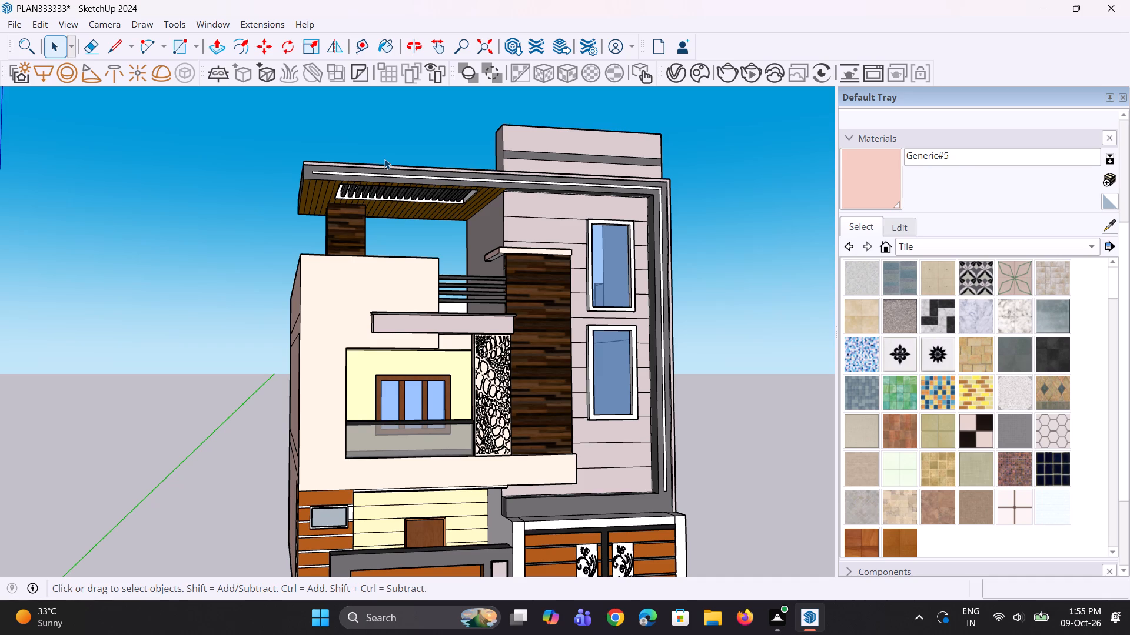
pyautogui.scroll(-2, 384, 158)
pyautogui.scroll(1, 323, 260)
pyautogui.scroll(-1, 327, 255)
pyautogui.scroll(1, 328, 254)
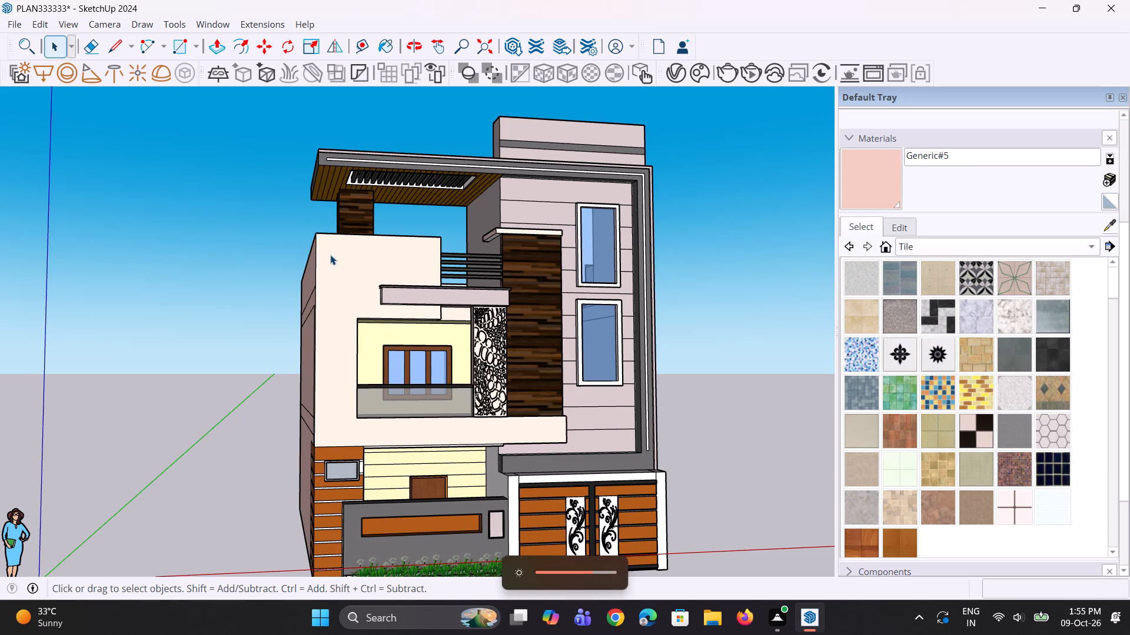
pyautogui.click(827, 345)
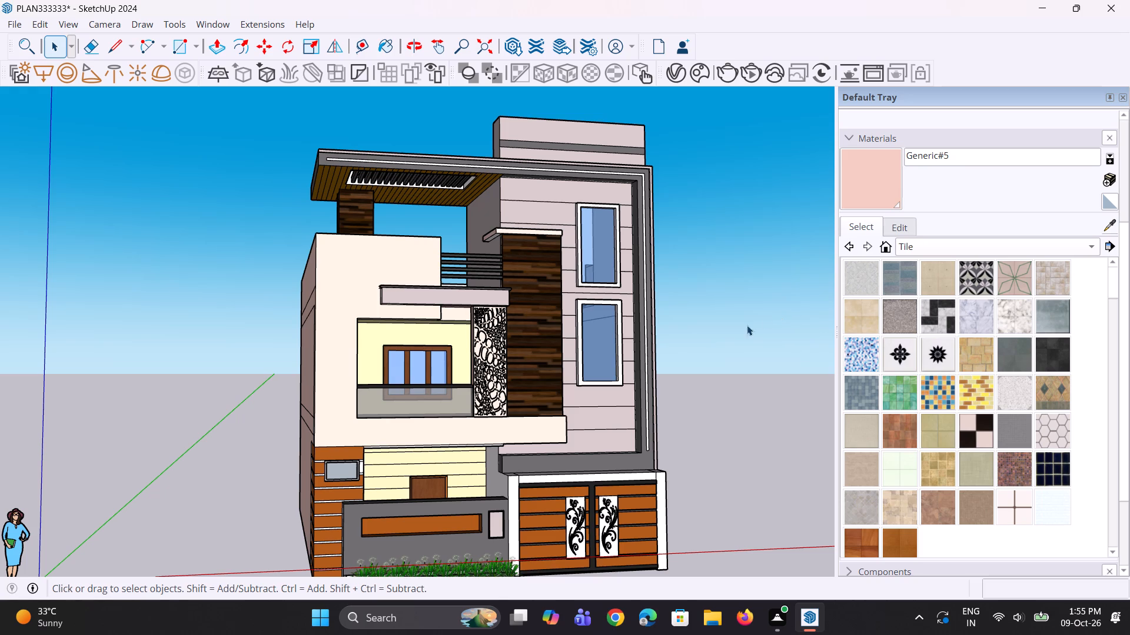
# Array the gate-side edge of the brown ceiling under the balcony toward the wood-clad pillar, with 25 copies spaced 5 5/8".
pyautogui.moveTo(539, 446); pyautogui.dragTo(487, 265, button='middle')
pyautogui.scroll(2, 454, 363)
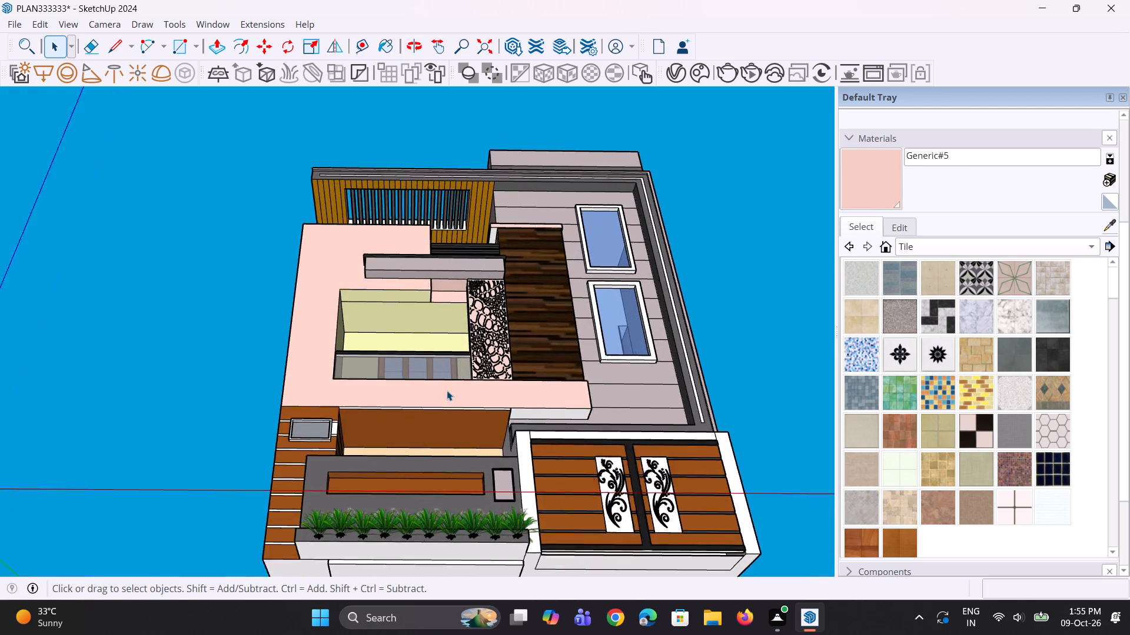
pyautogui.scroll(4, 447, 390)
pyautogui.click(543, 457)
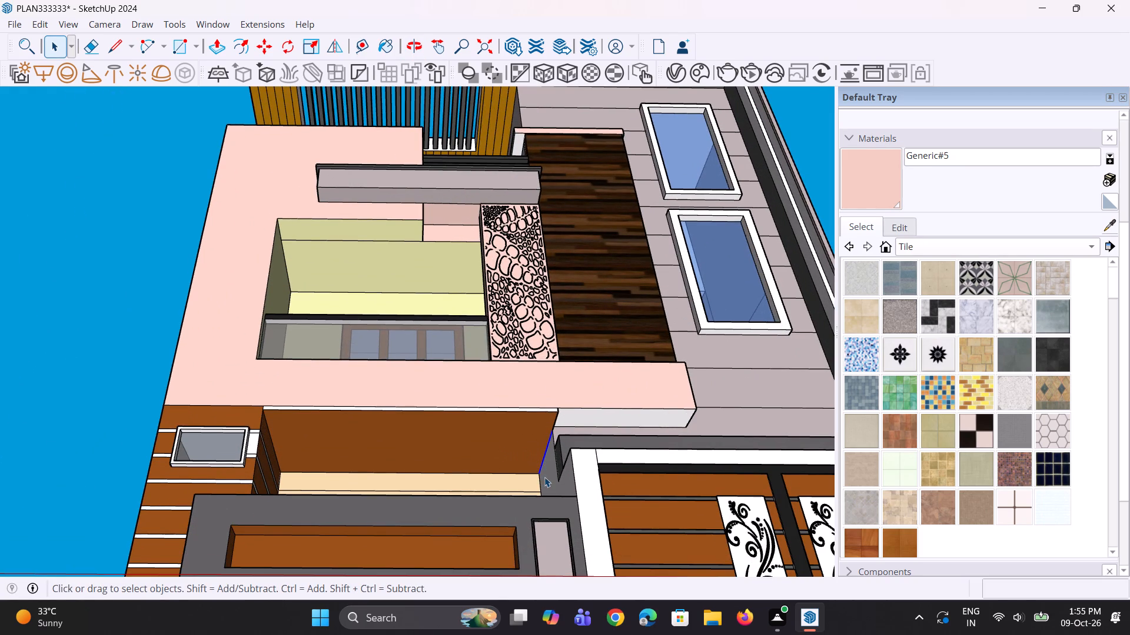
pyautogui.scroll(2, 558, 439)
pyautogui.keyDown('ctrl'); pyautogui.click(554, 416); pyautogui.keyUp('ctrl')
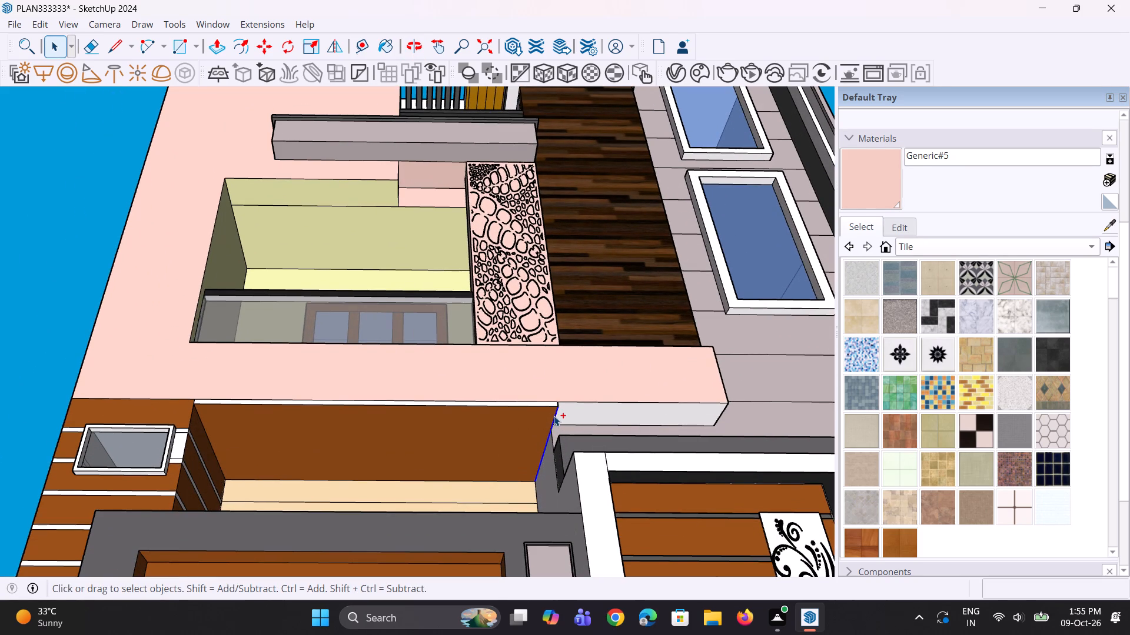
pyautogui.press('m')
pyautogui.scroll(2, 550, 493)
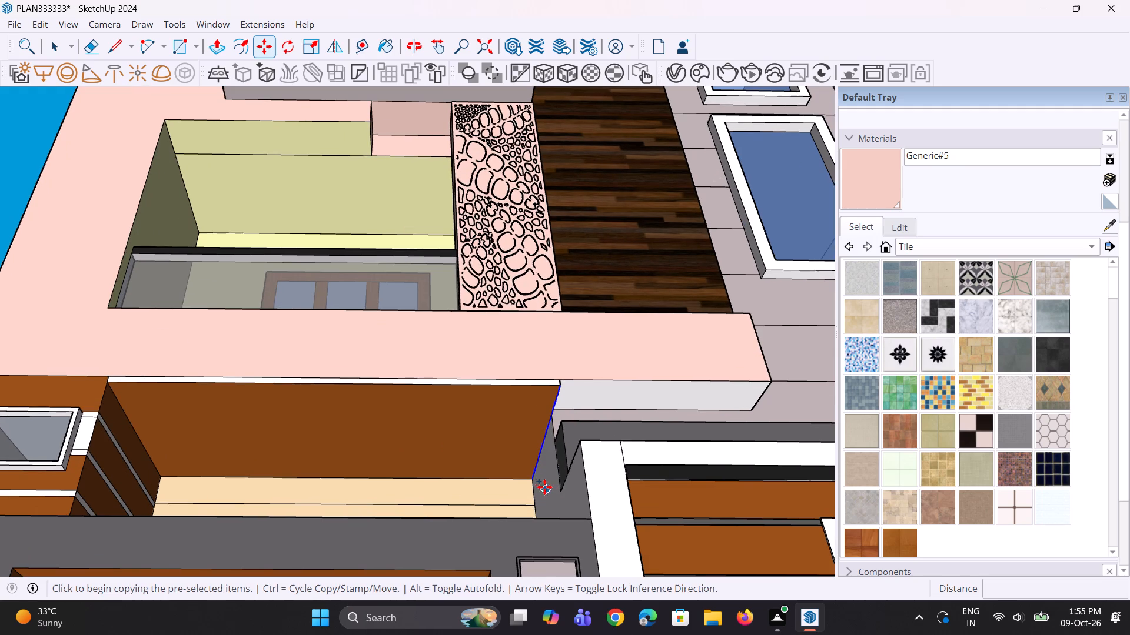
pyautogui.click(530, 478)
pyautogui.click(519, 477)
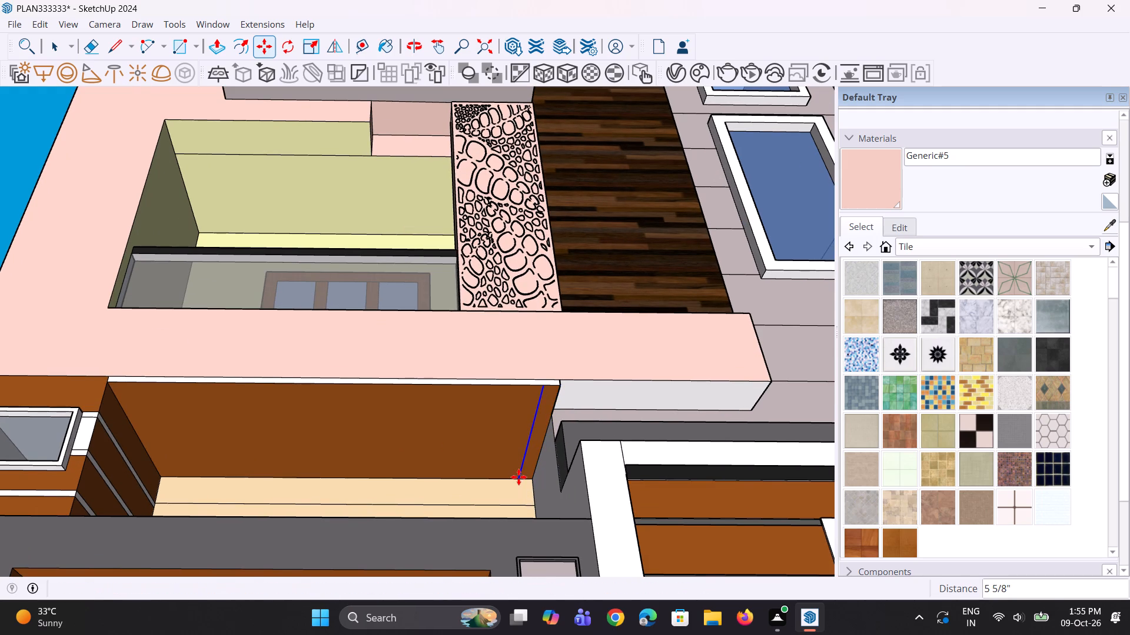
pyautogui.write('*2')
pyautogui.press('5')
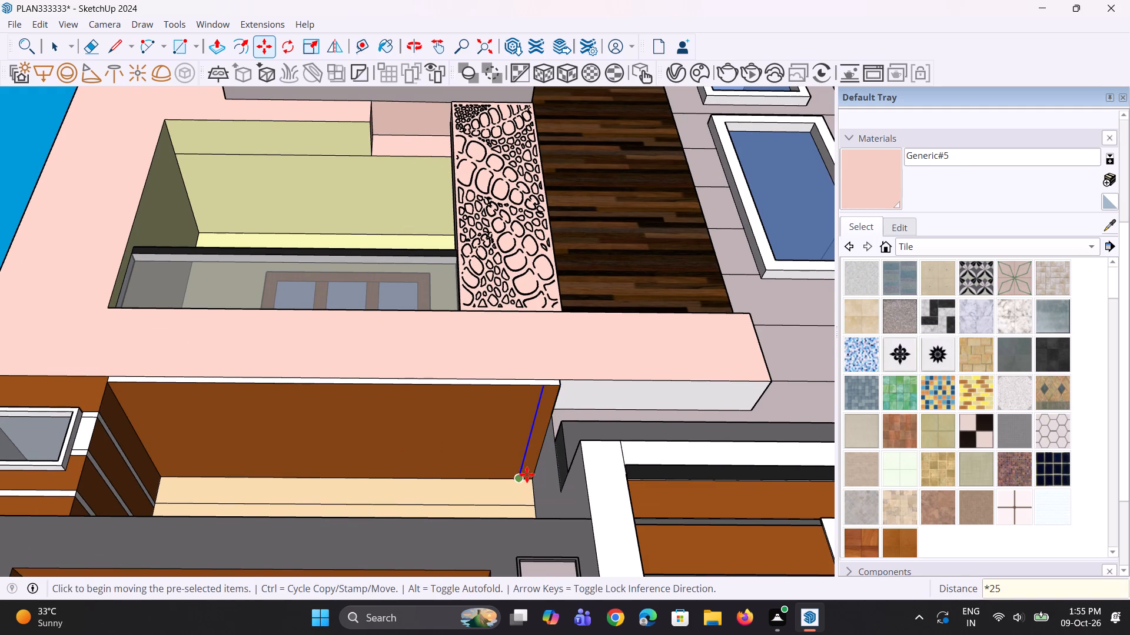
pyautogui.press('Return')
pyautogui.press('space')
pyautogui.scroll(-1, 587, 415)
pyautogui.press('space')
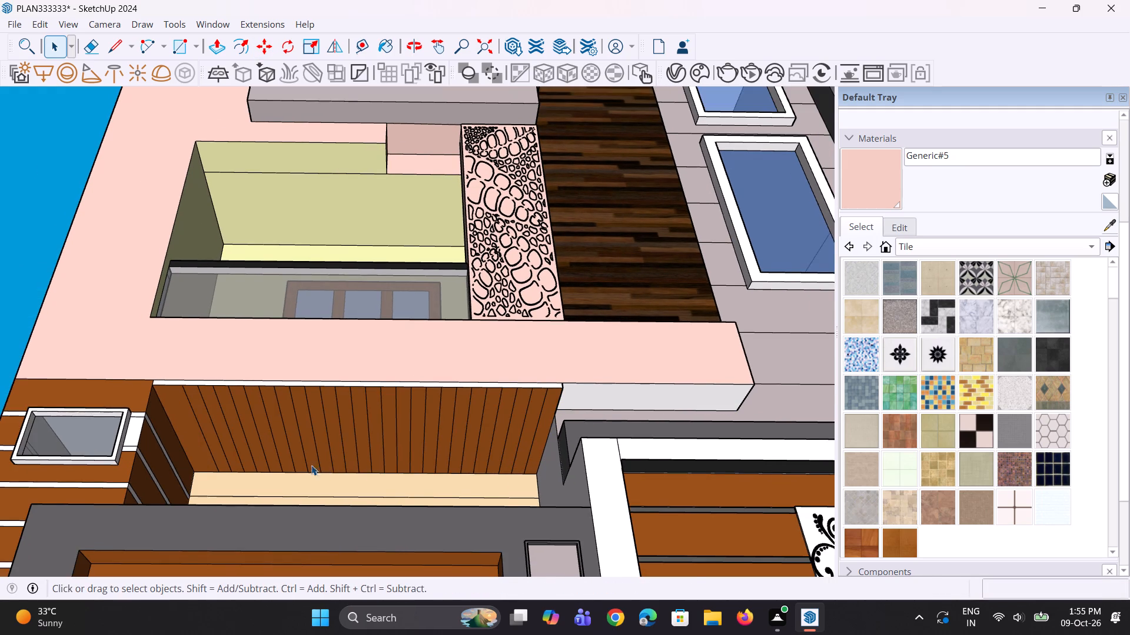
# Copy the groove line nearest the wood-clad pillar once more into the remaining gap of the brown ceiling.
pyautogui.scroll(1, 254, 462)
pyautogui.click(210, 463)
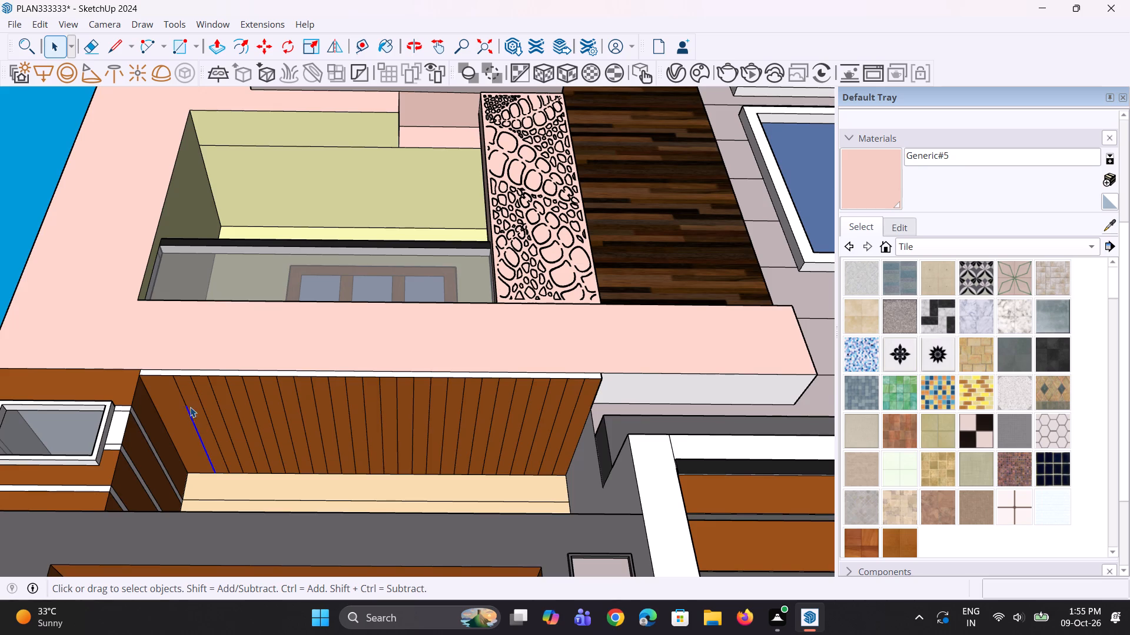
pyautogui.scroll(2, 190, 407)
pyautogui.keyDown('ctrl'); pyautogui.click(184, 401); pyautogui.keyUp('ctrl')
pyautogui.press('m')
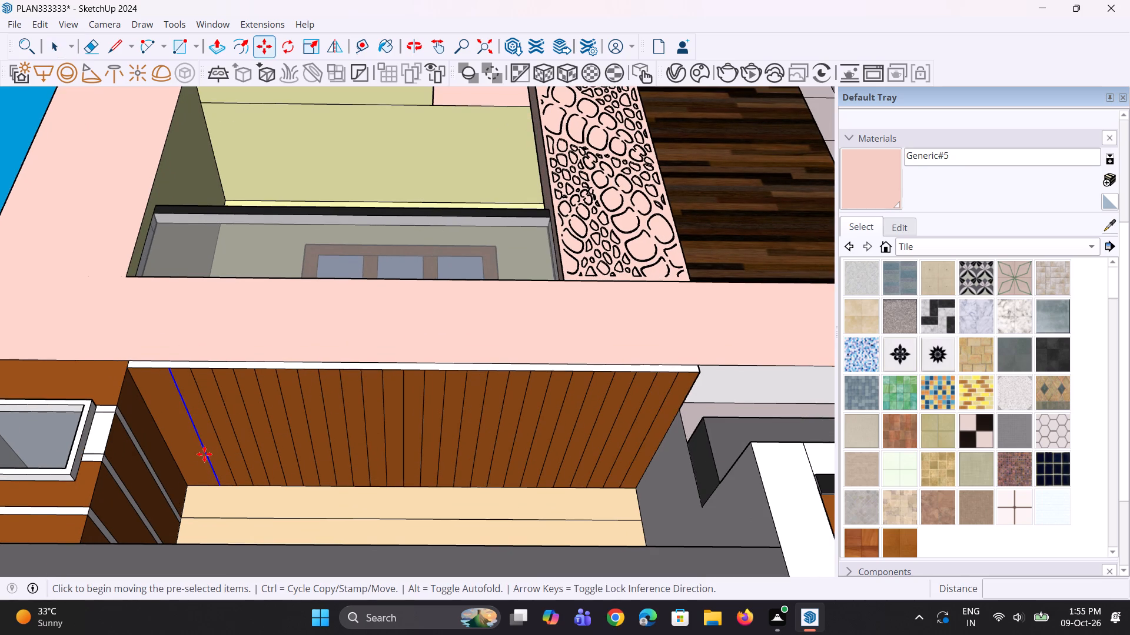
pyautogui.click(217, 485)
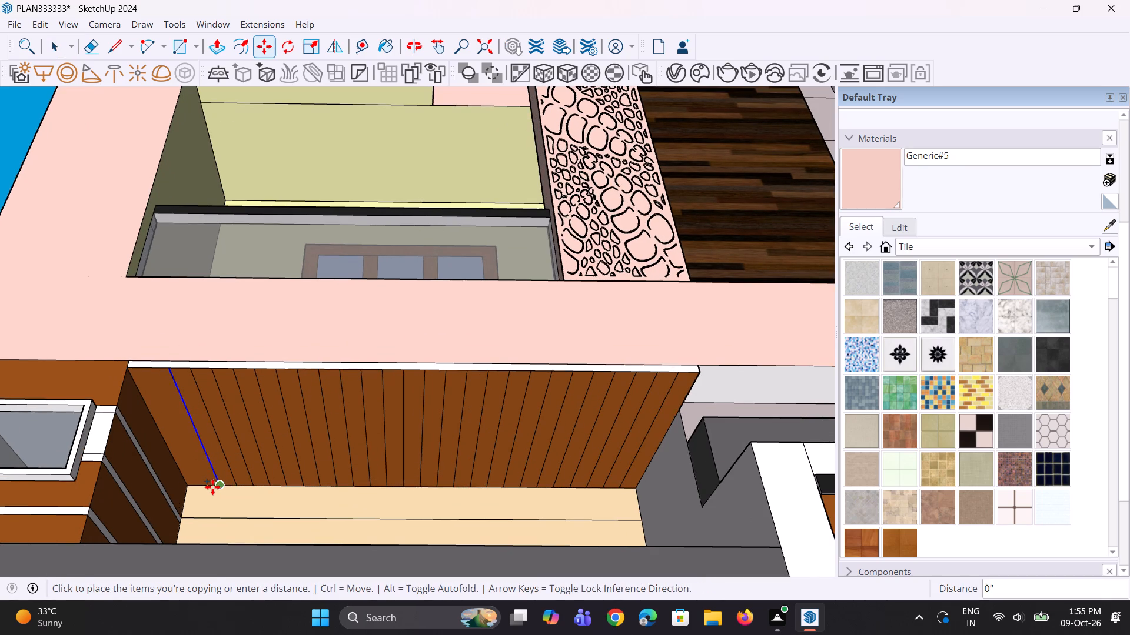
pyautogui.click(209, 487)
pyautogui.press('space')
pyautogui.press('space')
pyautogui.scroll(-3, 258, 471)
pyautogui.press('space')
pyautogui.press('space')
pyautogui.scroll(-3, 267, 466)
pyautogui.moveTo(240, 466); pyautogui.dragTo(256, 514, button='middle')
pyautogui.click(94, 387)
# Examine the grooved ceiling under the balcony and the whole front elevation from below and from the front.
pyautogui.moveTo(255, 487); pyautogui.dragTo(265, 489, button='middle')
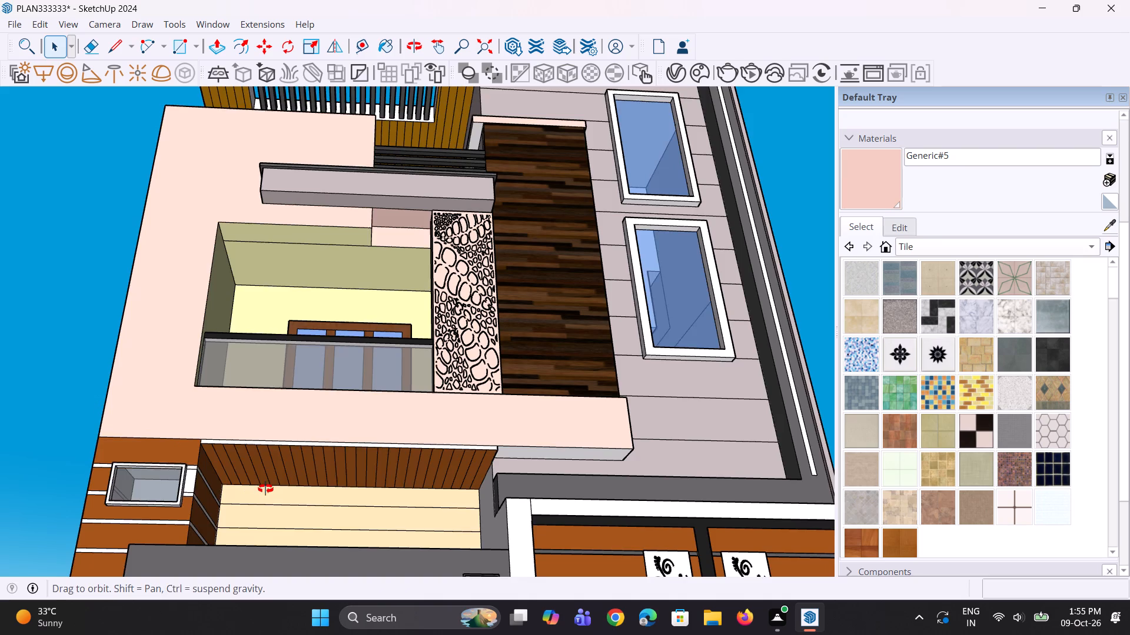
pyautogui.moveTo(265, 489); pyautogui.dragTo(305, 466, button='middle')
pyautogui.scroll(-3, 345, 456)
pyautogui.moveTo(785, 429); pyautogui.dragTo(757, 466, button='middle')
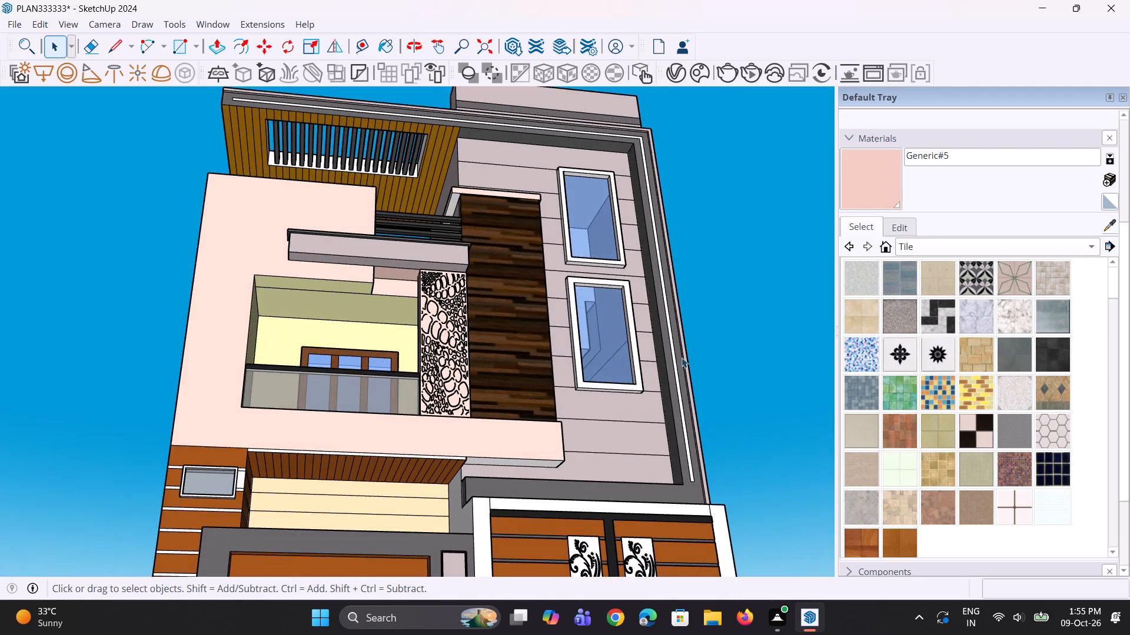
pyautogui.scroll(-4, 676, 313)
pyautogui.moveTo(676, 322); pyautogui.dragTo(675, 347, button='middle')
pyautogui.scroll(-7, 639, 285)
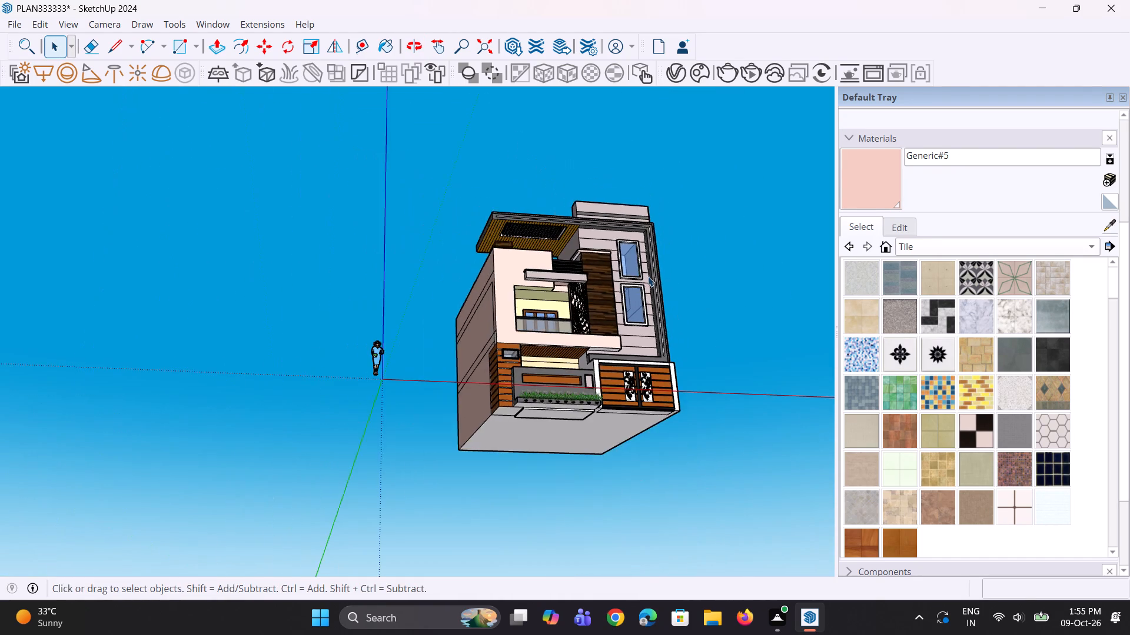
pyautogui.moveTo(639, 290); pyautogui.dragTo(583, 375, button='middle')
pyautogui.scroll(5, 722, 158)
pyautogui.moveTo(648, 240); pyautogui.dragTo(652, 196, button='middle')
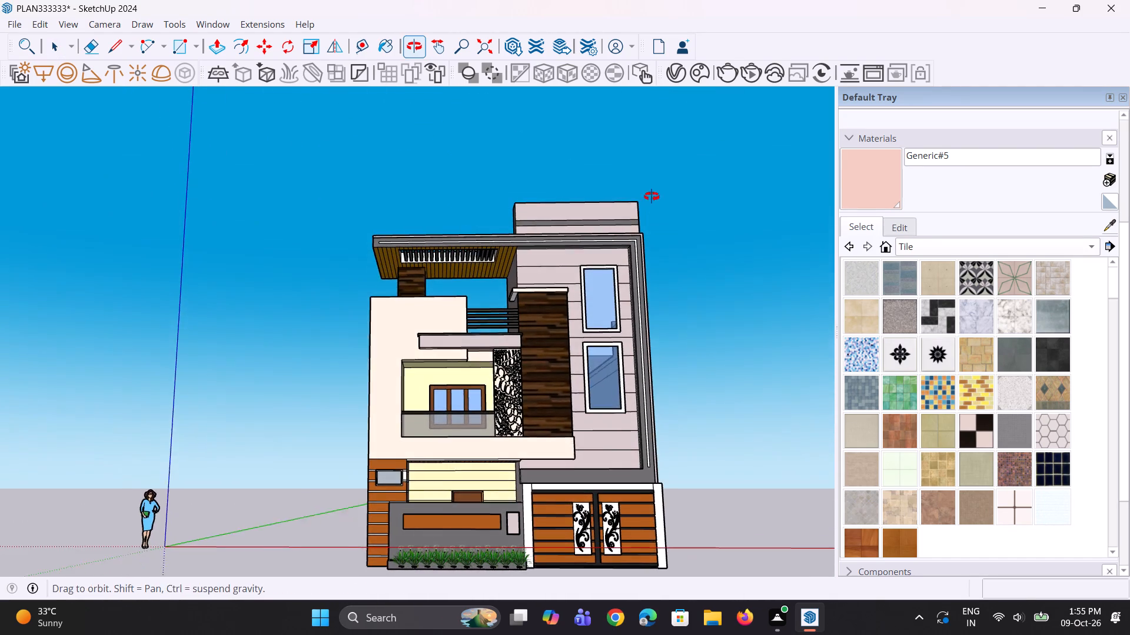
pyautogui.moveTo(652, 196); pyautogui.dragTo(652, 186, button='middle')
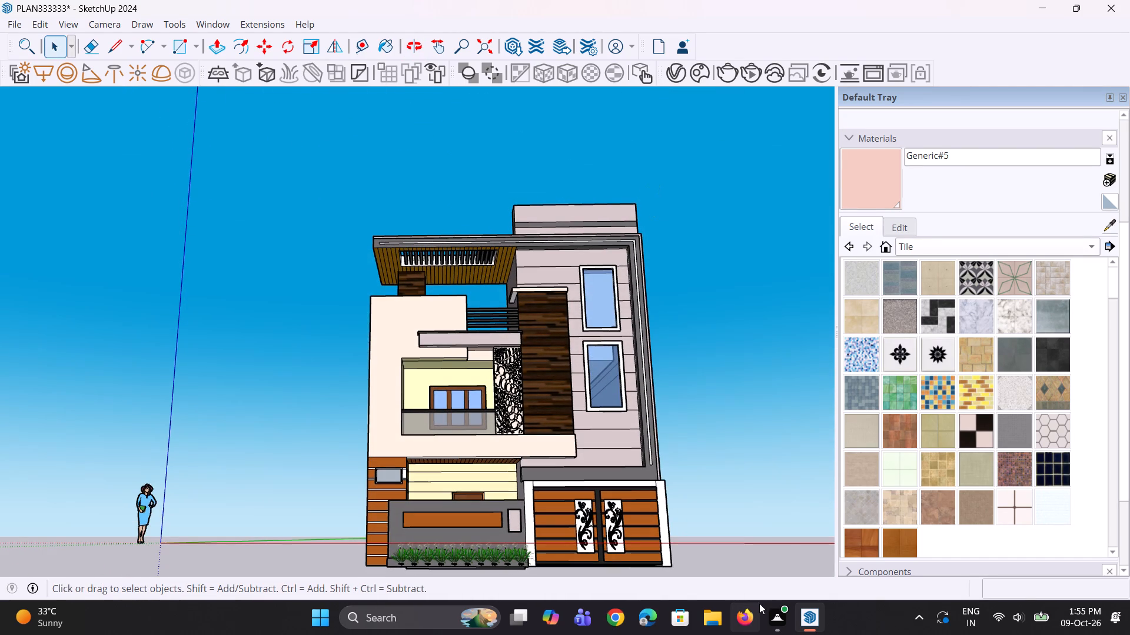
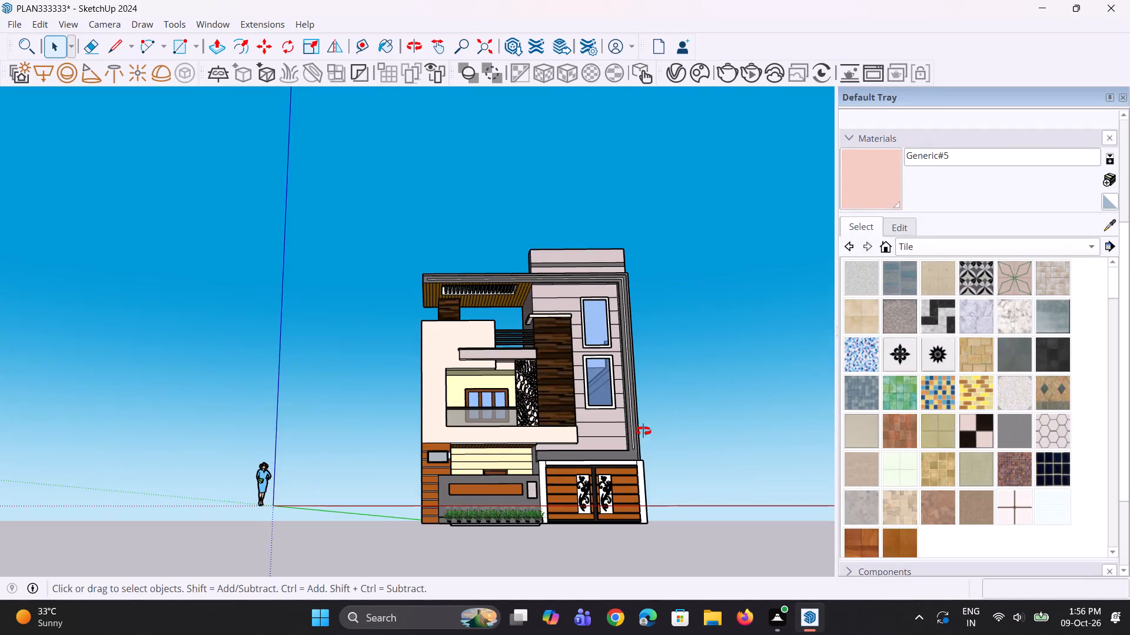
# Sample the brown Generic#3 material from the gate planks and paint the front edge strip of the ceiling under the balcony with it.
pyautogui.scroll(4, 458, 474)
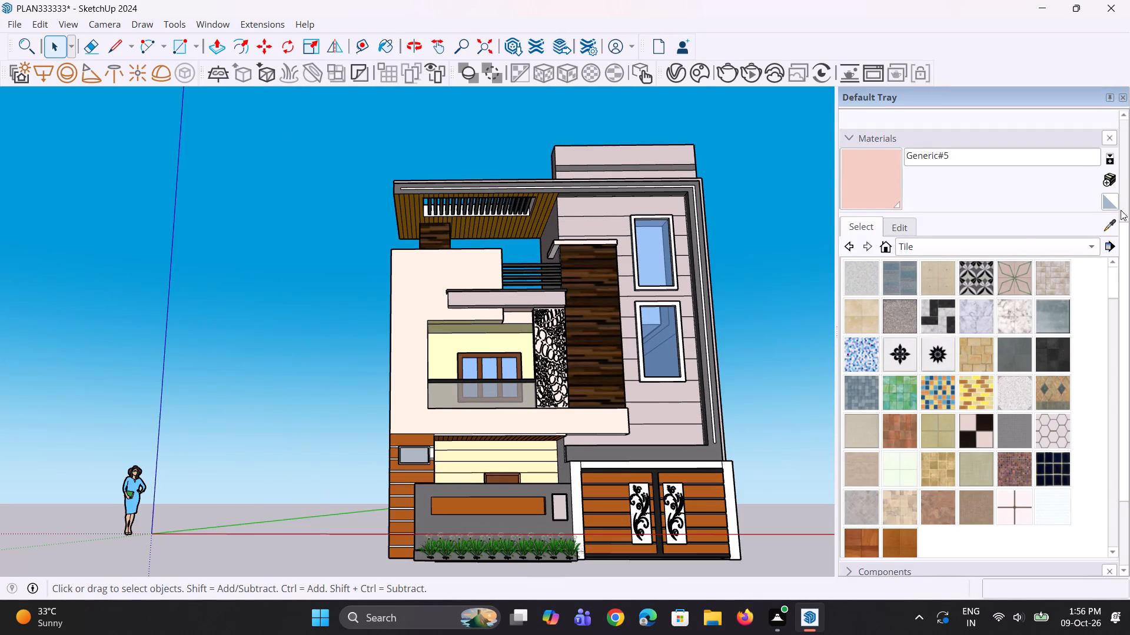
pyautogui.click(1108, 223)
pyautogui.moveTo(833, 222); pyautogui.dragTo(839, 223)
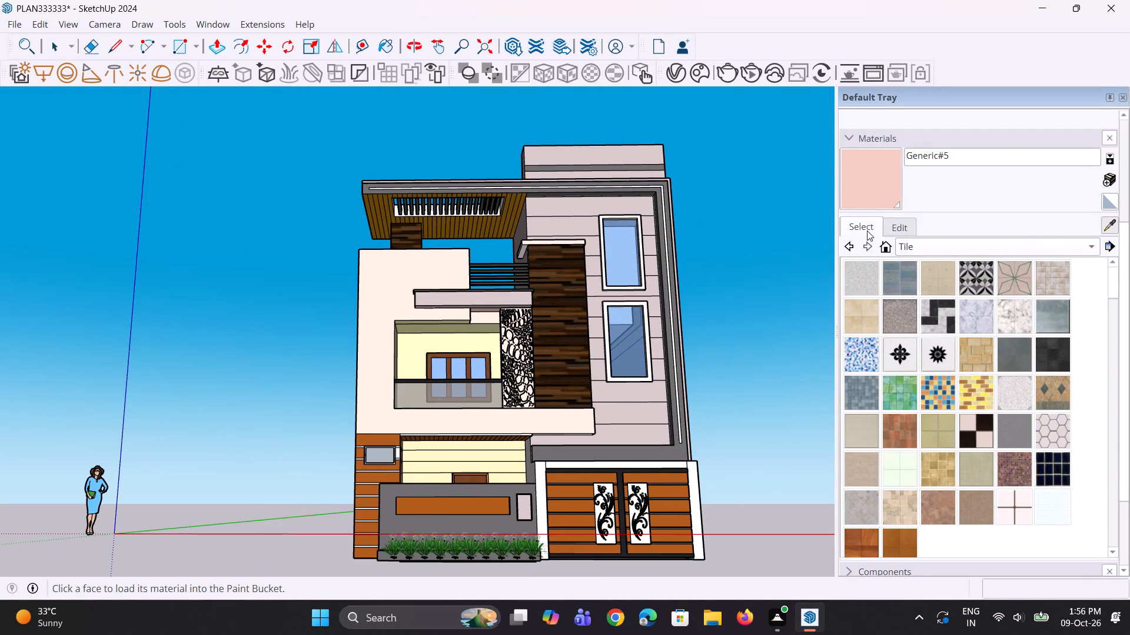
pyautogui.click(863, 229)
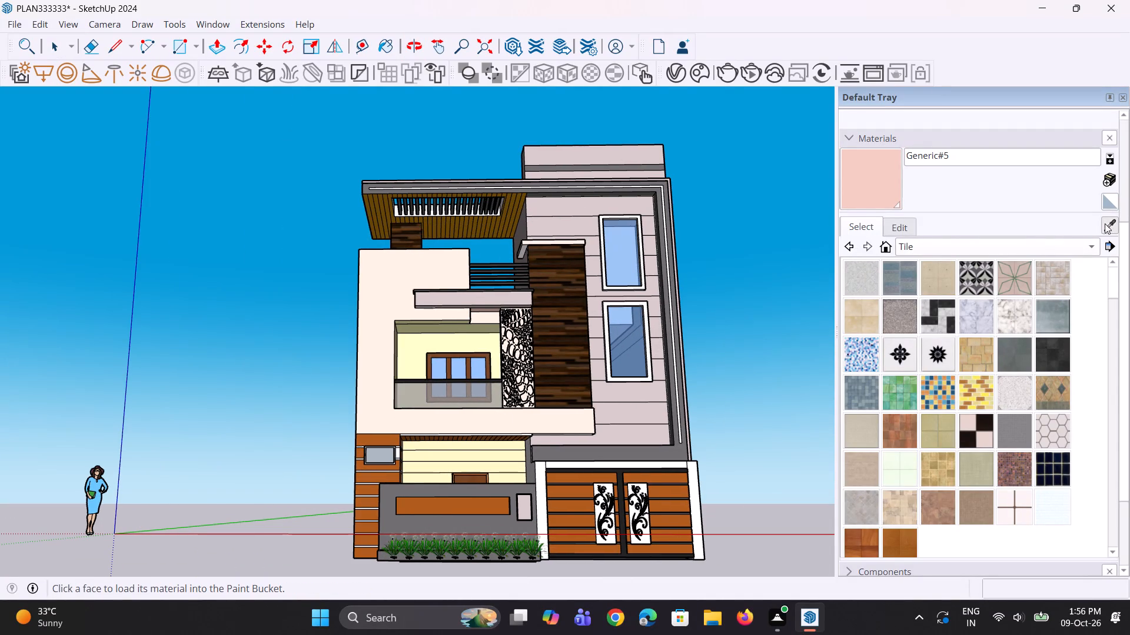
pyautogui.click(1108, 222)
pyautogui.scroll(3, 539, 480)
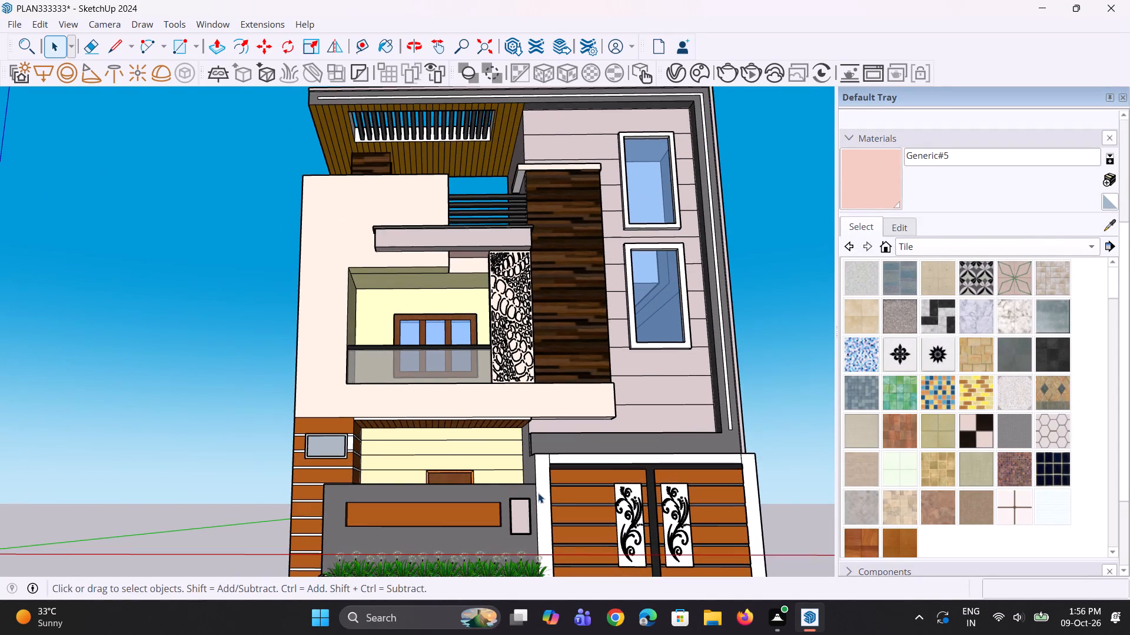
pyautogui.scroll(1, 539, 493)
pyautogui.click(1108, 224)
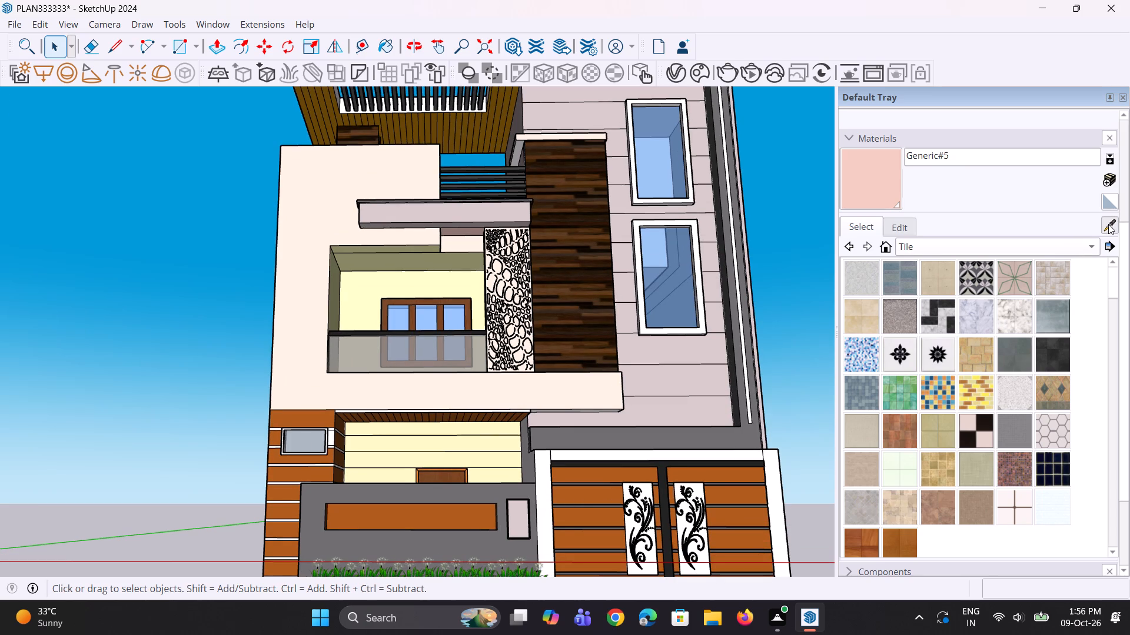
pyautogui.click(870, 220)
pyautogui.click(870, 226)
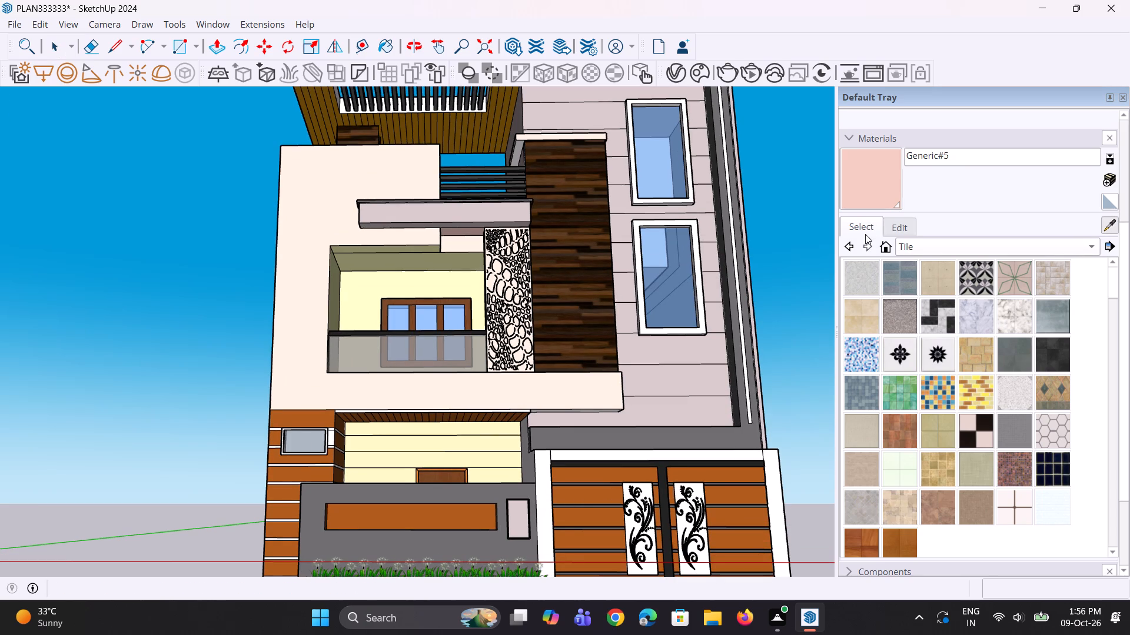
pyautogui.tripleClick(873, 223)
pyautogui.click(876, 225)
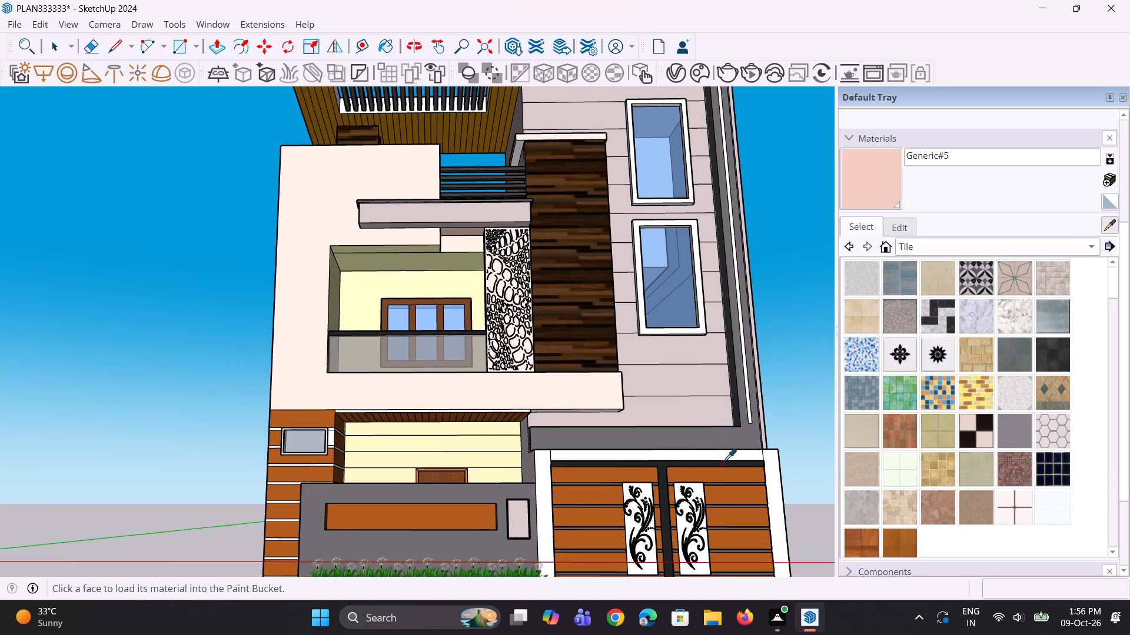
pyautogui.click(729, 476)
pyautogui.moveTo(430, 432); pyautogui.dragTo(427, 405, button='middle')
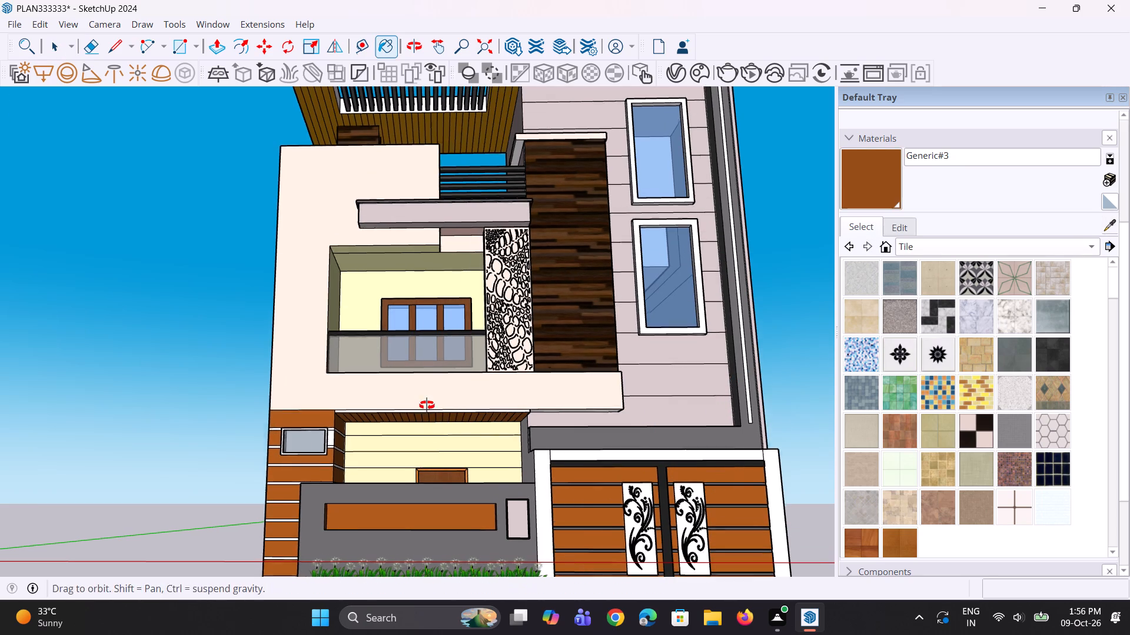
pyautogui.moveTo(427, 405); pyautogui.dragTo(430, 380, button='middle')
pyautogui.scroll(10, 435, 399)
pyautogui.click(454, 391)
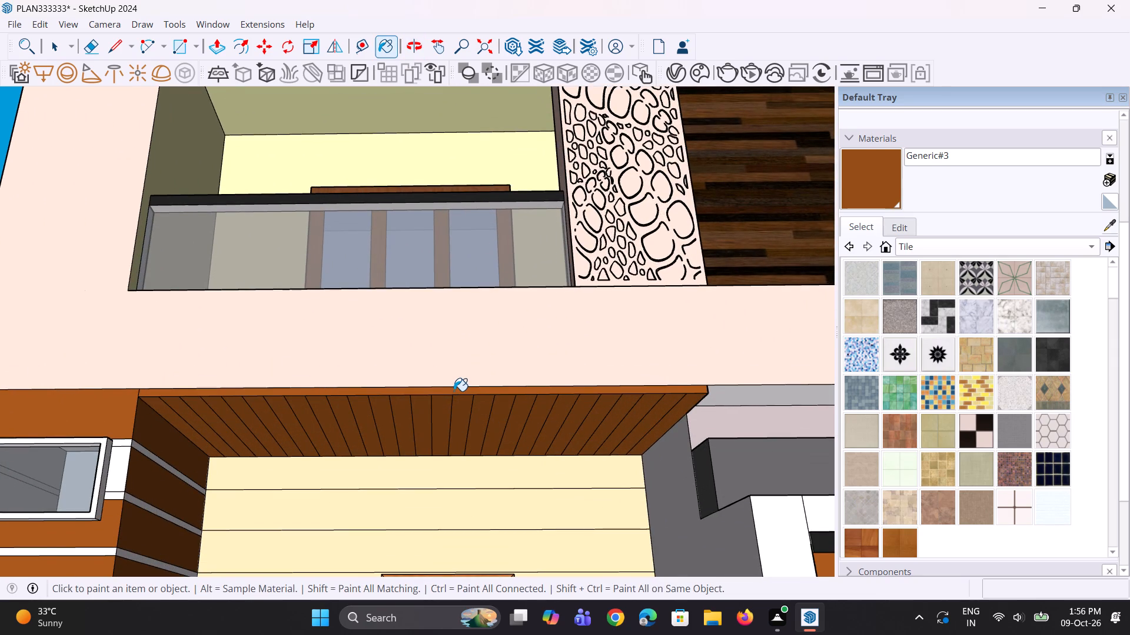
# Paint the white patch beside the small window on the wood-clad pillar with the brown Generic#3 material.
pyautogui.scroll(-4, 454, 391)
pyautogui.moveTo(438, 402); pyautogui.dragTo(441, 435, button='middle')
pyautogui.press('space')
pyautogui.press('space')
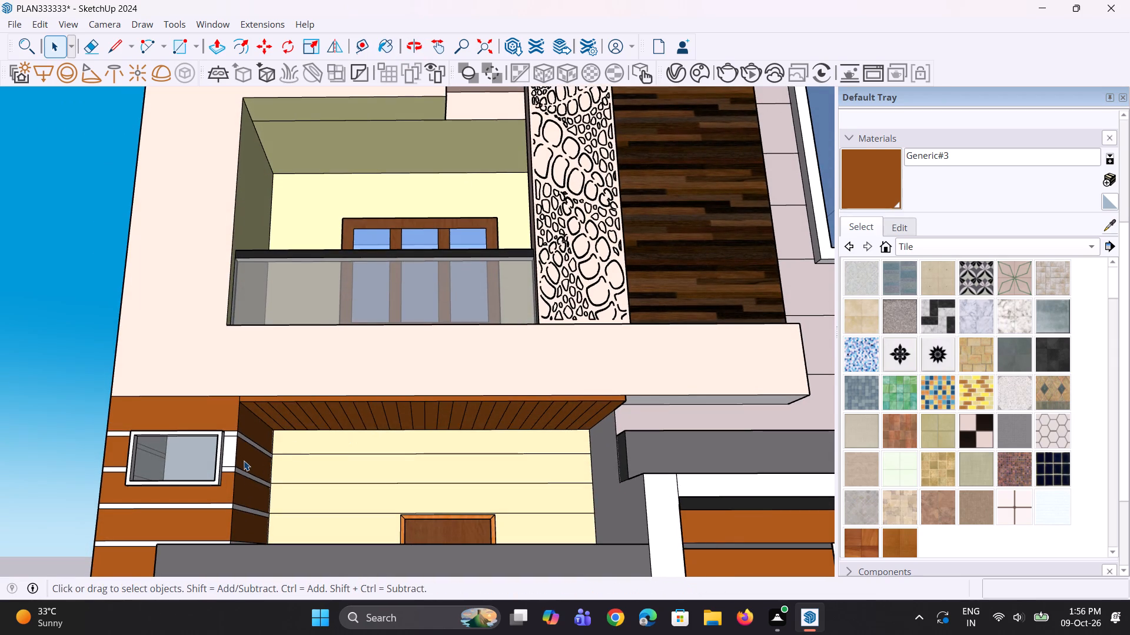
pyautogui.moveTo(864, 187); pyautogui.dragTo(859, 193)
pyautogui.scroll(2, 312, 447)
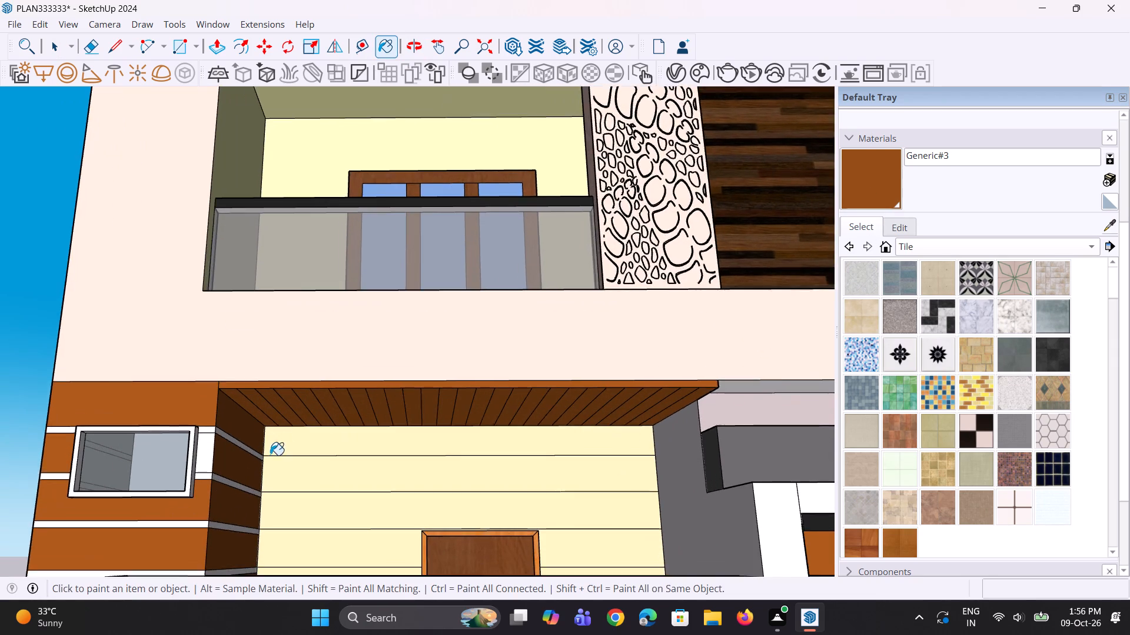
pyautogui.scroll(2, 270, 455)
pyautogui.scroll(-6, 573, 336)
pyautogui.scroll(2, 371, 400)
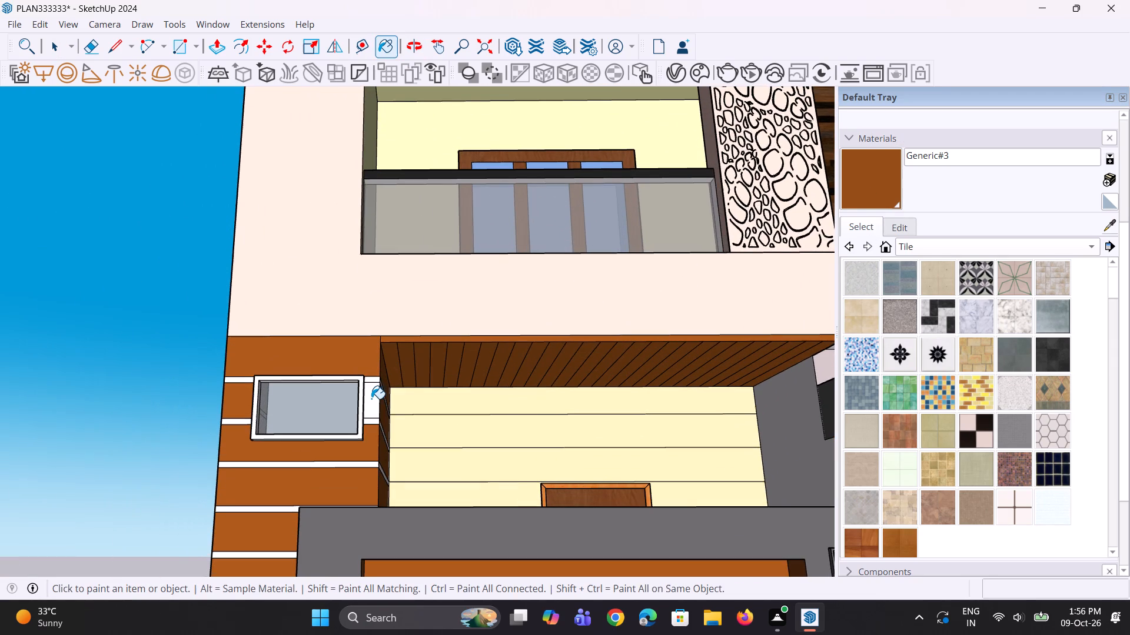
pyautogui.click(371, 399)
pyautogui.press('space')
pyautogui.press('space')
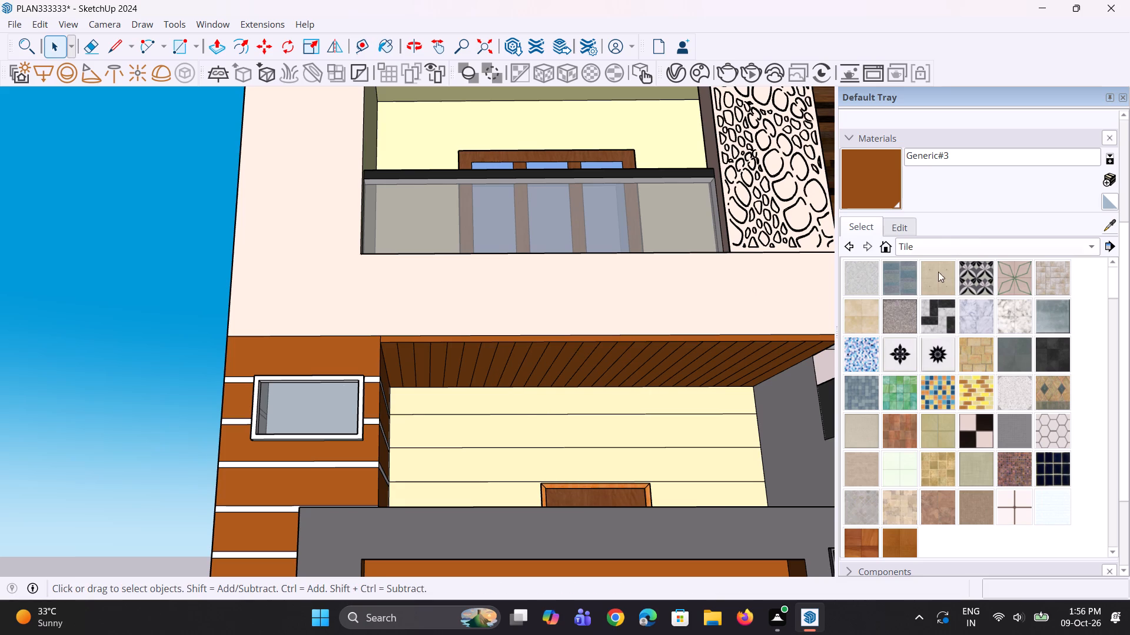
# Paint the white grooves around and just below the small window on the pillar's front face with Color M07 from the Colors library.
pyautogui.click(954, 247)
pyautogui.click(965, 126)
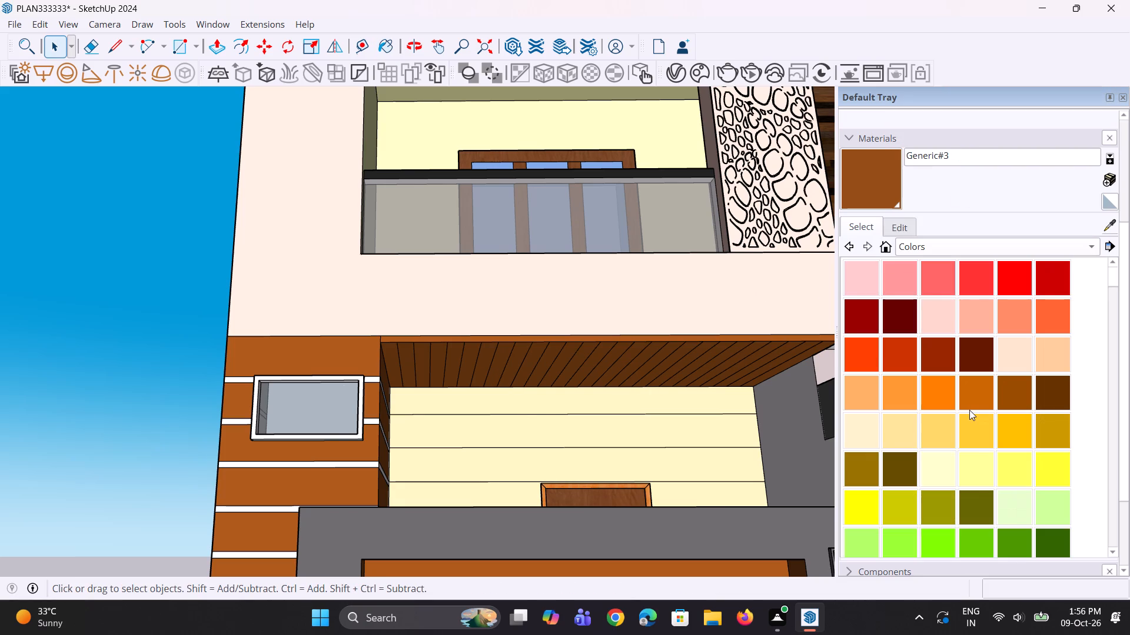
pyautogui.scroll(-2, 935, 429)
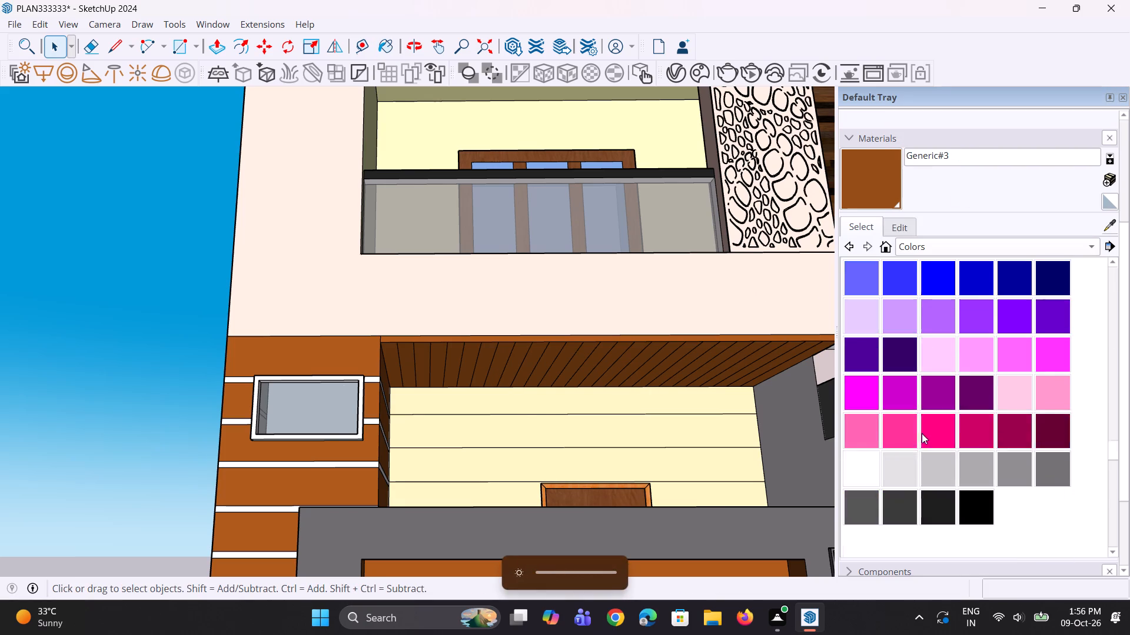
pyautogui.scroll(-5, 922, 433)
pyautogui.click(918, 403)
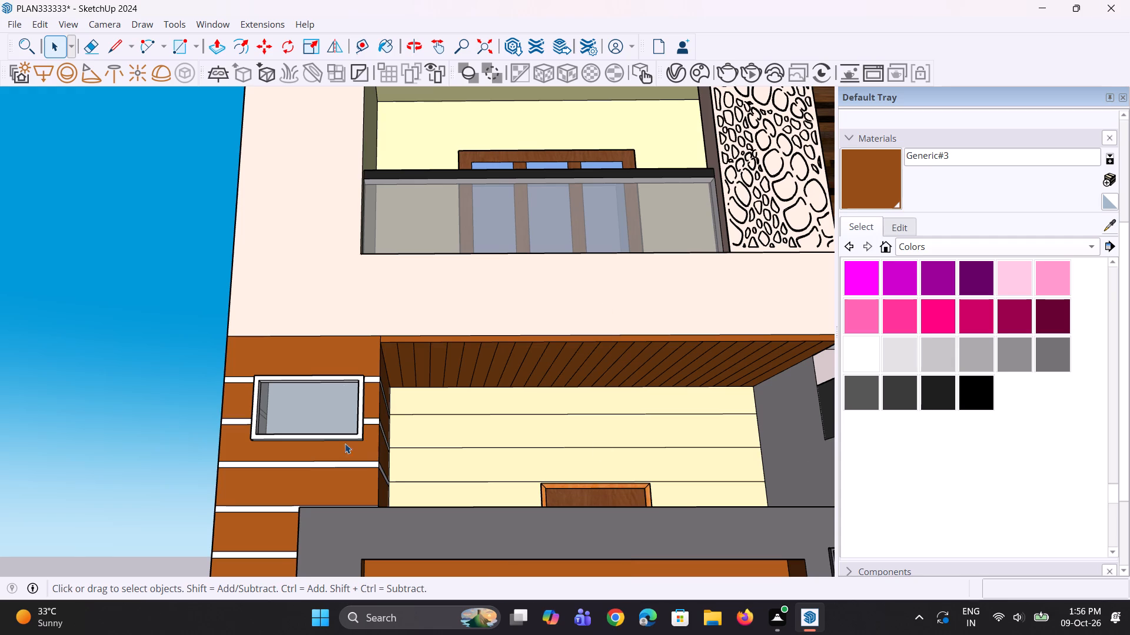
pyautogui.scroll(2, 330, 388)
pyautogui.click(892, 393)
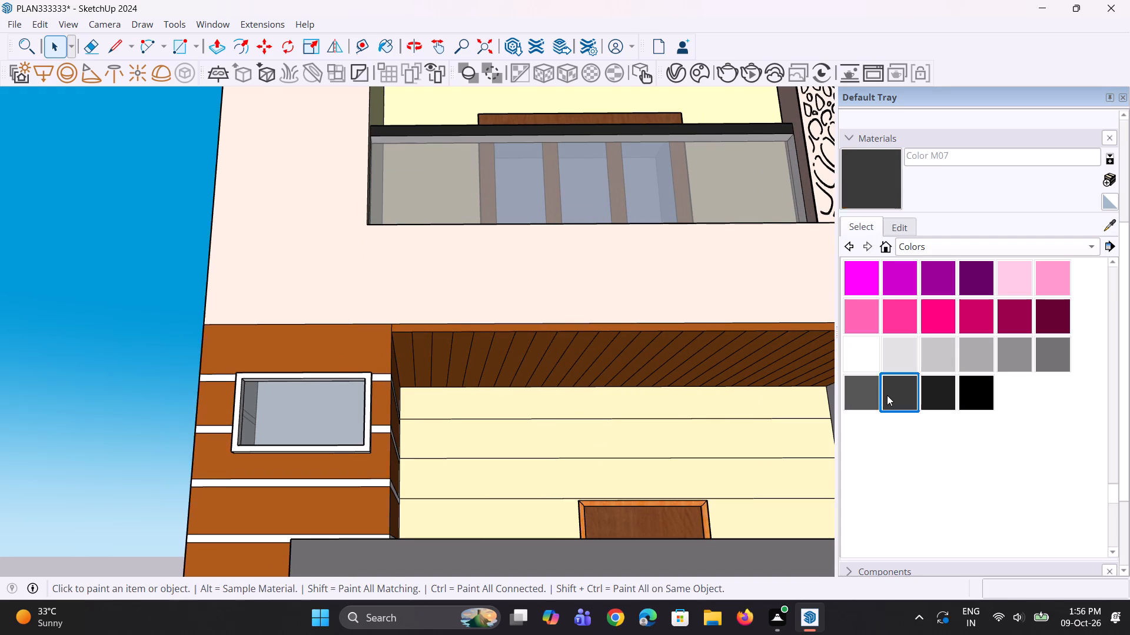
pyautogui.scroll(1, 407, 385)
pyautogui.click(383, 377)
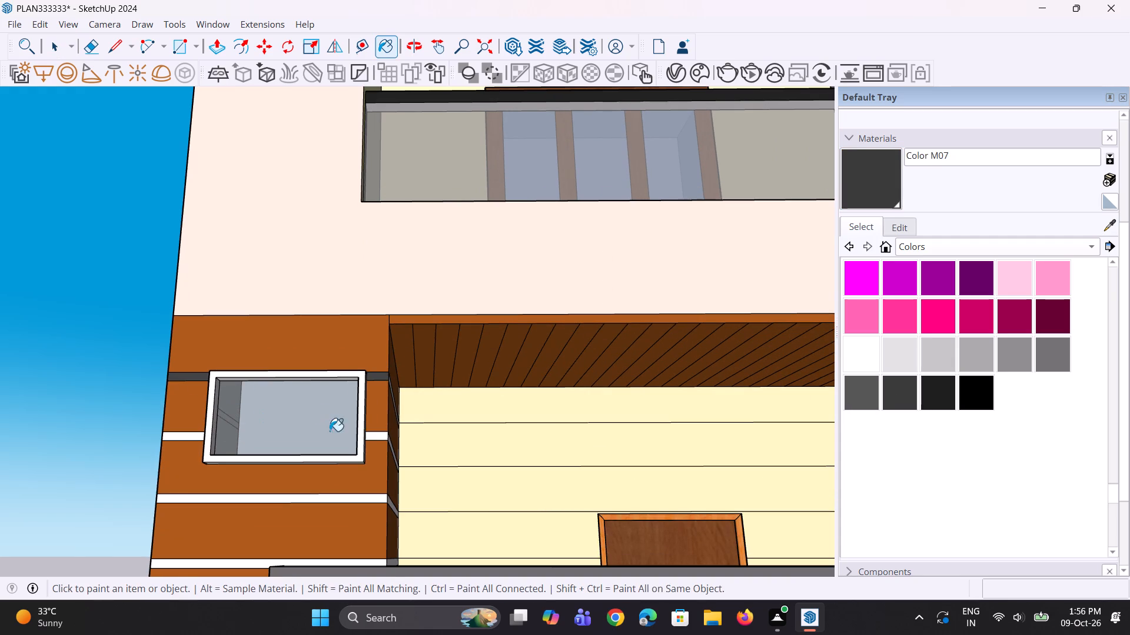
pyautogui.click(384, 441)
pyautogui.click(382, 439)
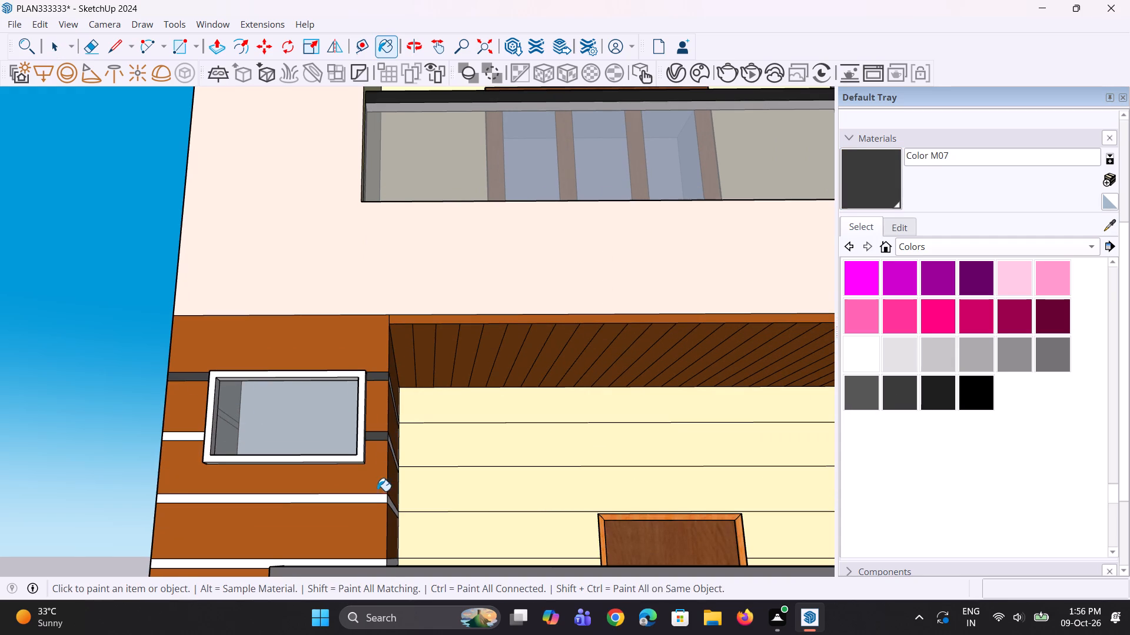
pyautogui.click(375, 498)
pyautogui.moveTo(395, 467); pyautogui.dragTo(373, 466, button='middle')
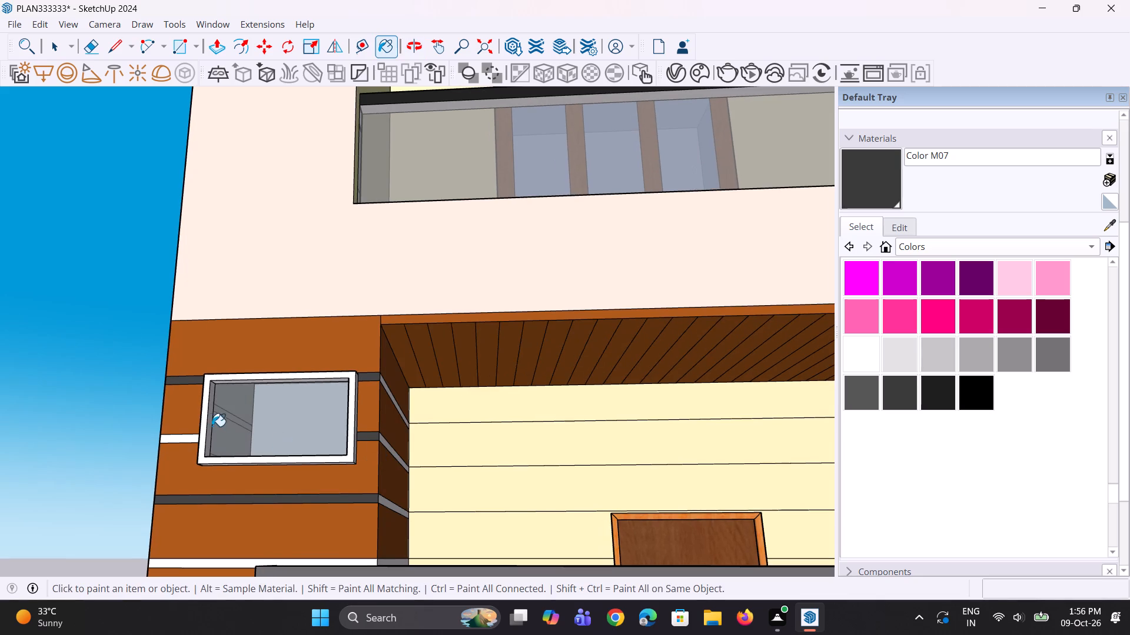
pyautogui.click(187, 438)
# Paint the upper three grooves on the pillar's side face toward the cream wall with Color M07.
pyautogui.moveTo(297, 440); pyautogui.dragTo(242, 437, button='middle')
pyautogui.scroll(2, 473, 427)
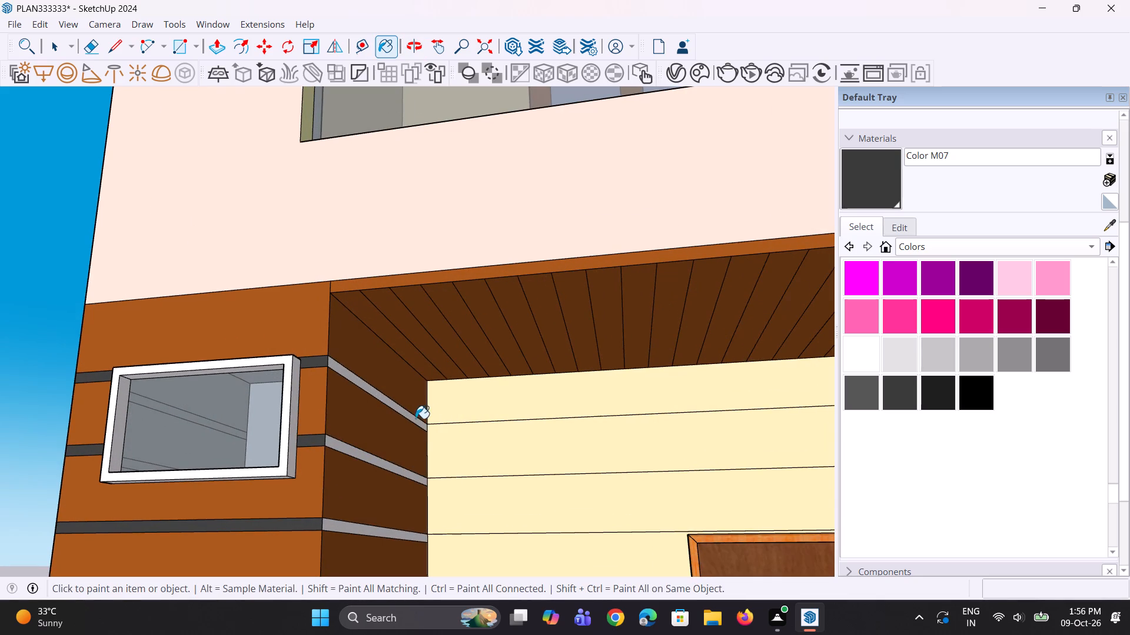
pyautogui.click(414, 418)
pyautogui.click(406, 470)
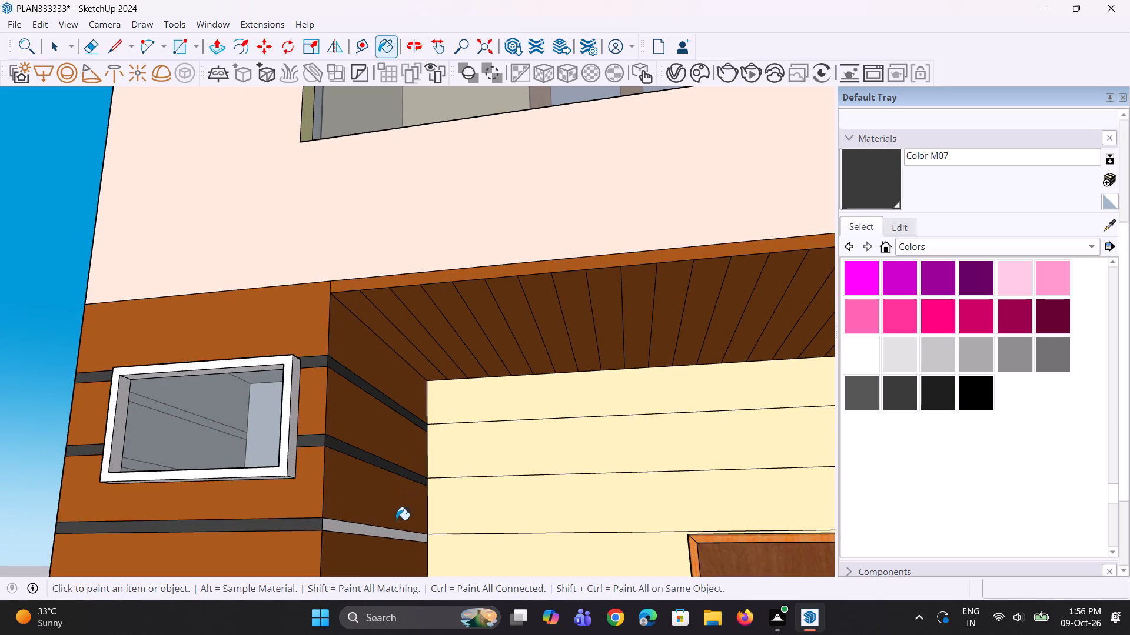
pyautogui.moveTo(395, 533); pyautogui.dragTo(401, 532)
# Paint the next three white grooves down the pillar's front face, beside the top of the grey boundary wall, with Color M07.
pyautogui.scroll(-12, 429, 471)
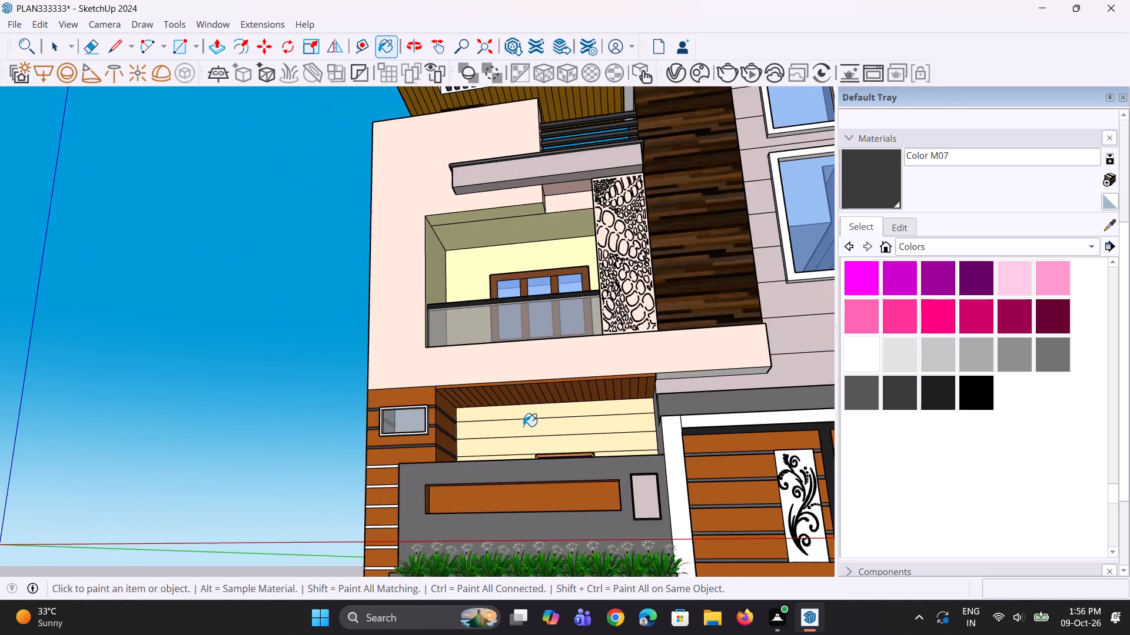
pyautogui.scroll(-4, 523, 426)
pyautogui.moveTo(378, 534); pyautogui.dragTo(447, 550, button='middle')
pyautogui.scroll(10, 383, 489)
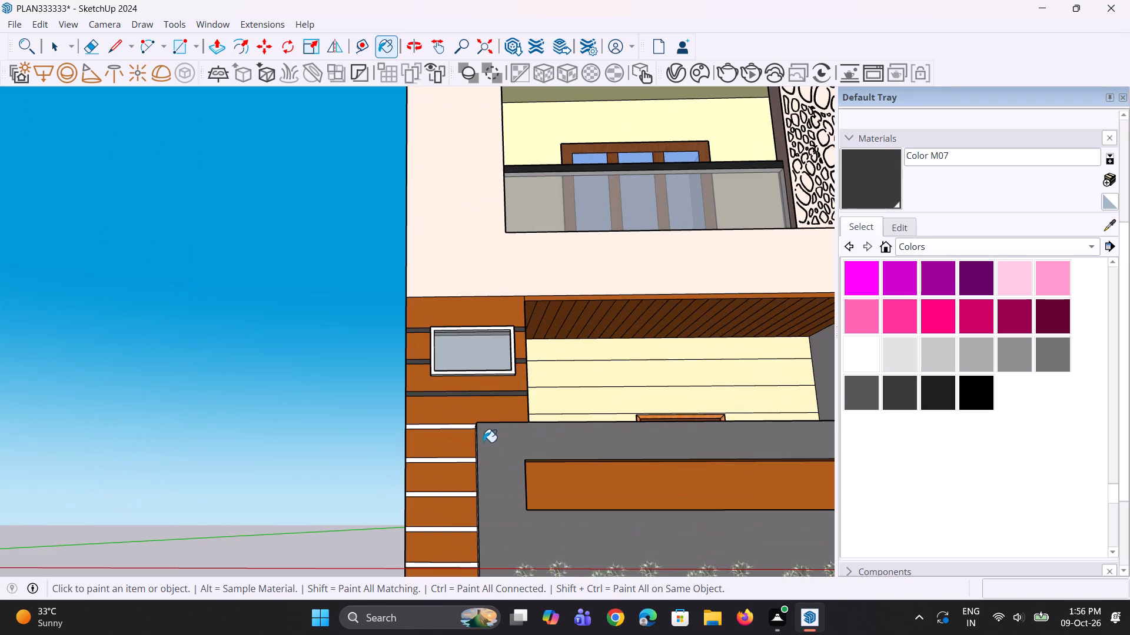
pyautogui.click(462, 429)
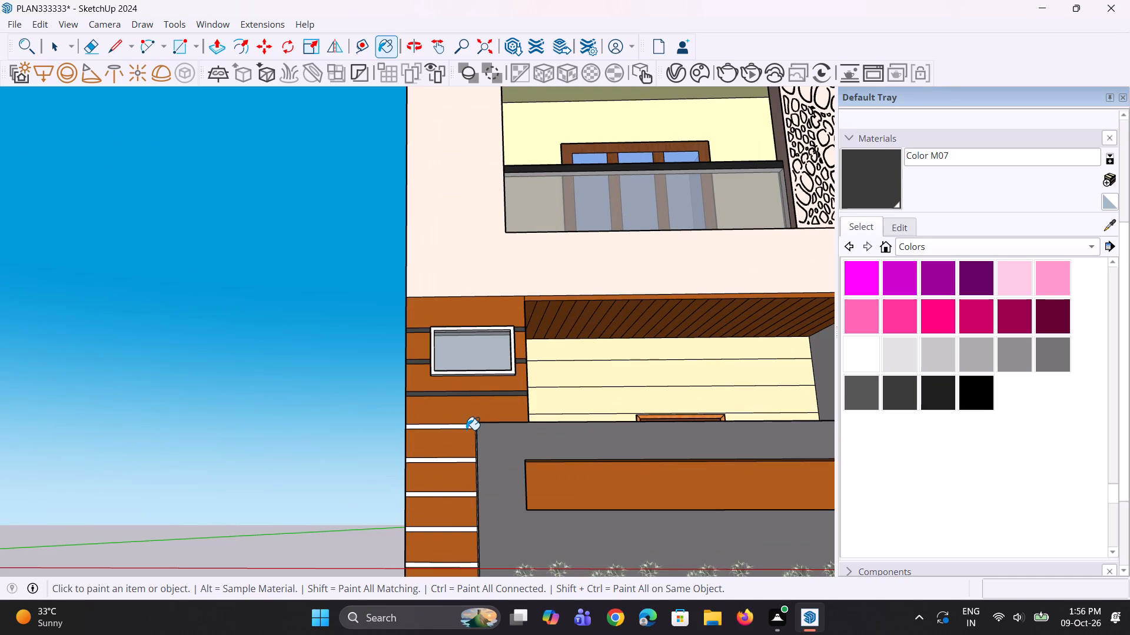
pyautogui.click(467, 427)
pyautogui.scroll(7, 444, 510)
pyautogui.click(477, 435)
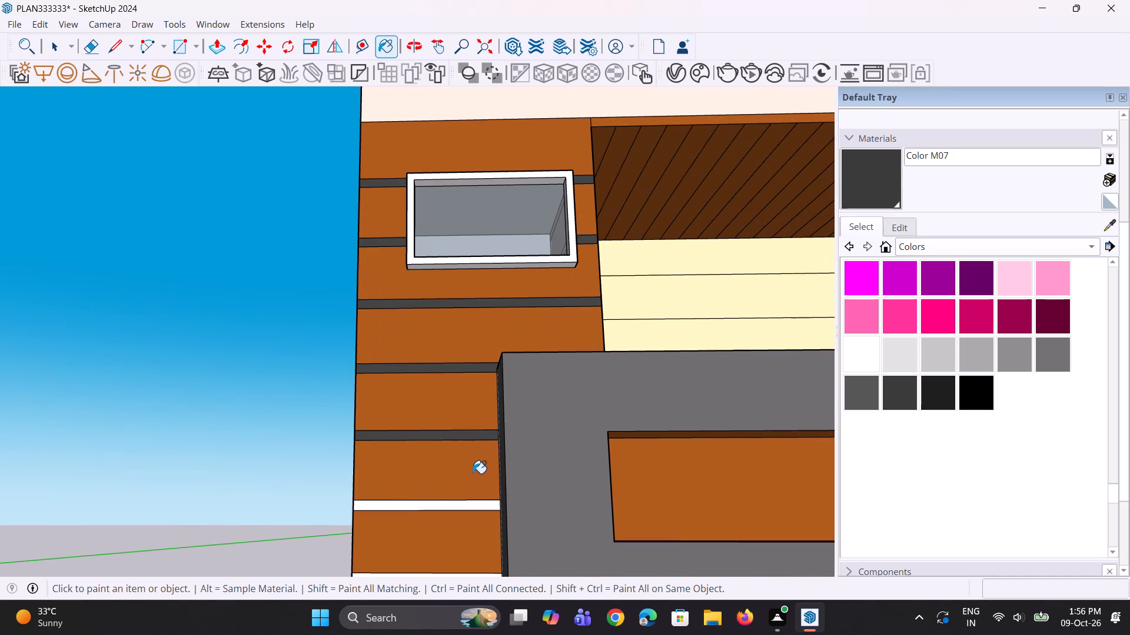
pyautogui.click(474, 504)
# Paint the three lowest white grooves on the pillar's front face with Color M07.
pyautogui.scroll(-10, 487, 428)
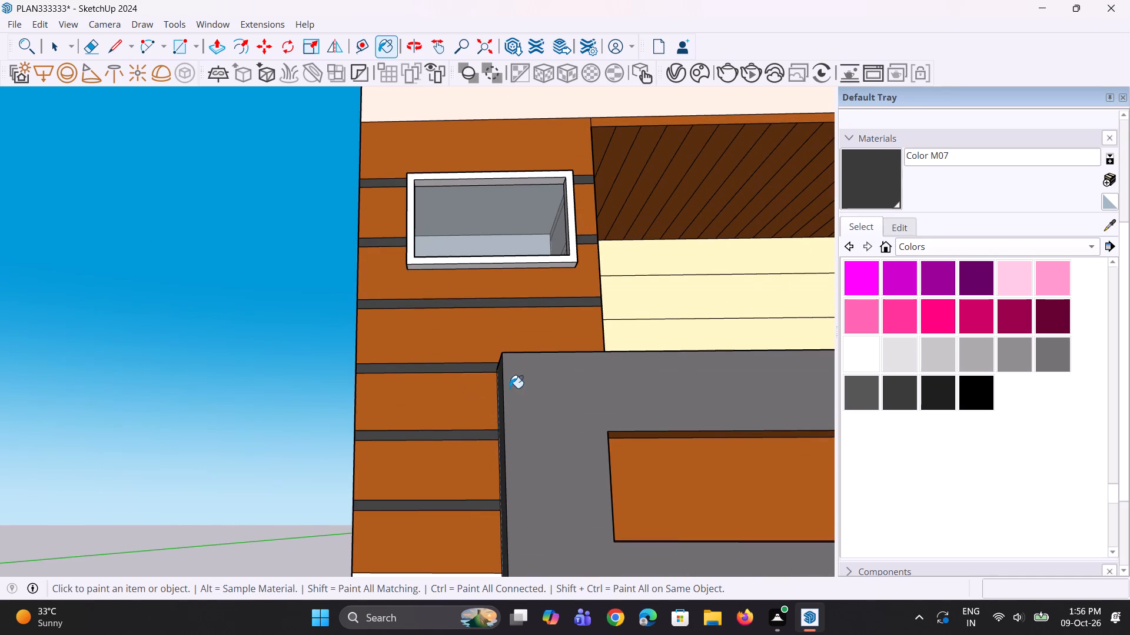
pyautogui.scroll(-8, 526, 356)
pyautogui.scroll(6, 435, 580)
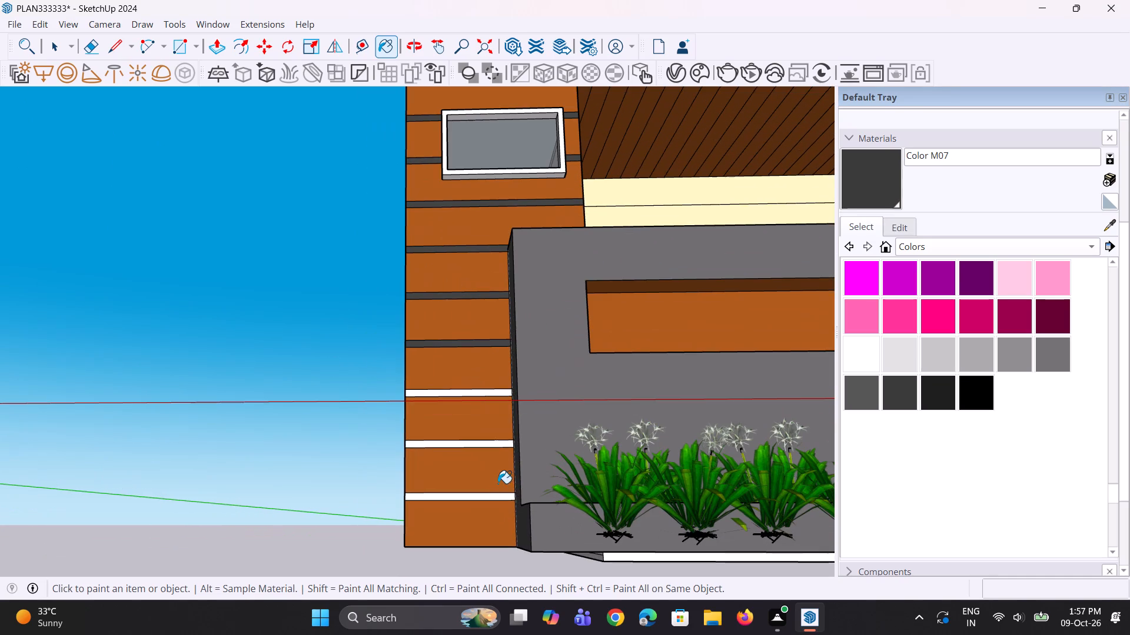
pyautogui.click(488, 496)
pyautogui.click(505, 446)
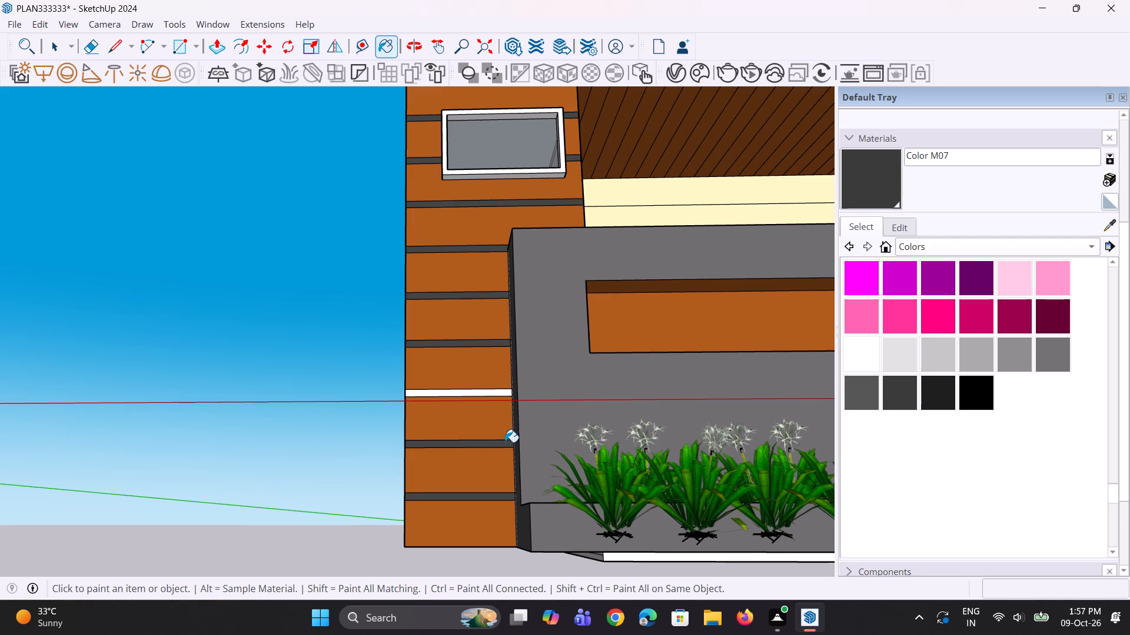
pyautogui.click(500, 393)
# Paint the next four white grooves down the pillar's inner side face, behind the grey boundary wall, with Color M07.
pyautogui.scroll(-2, 504, 427)
pyautogui.moveTo(669, 369); pyautogui.dragTo(522, 413, button='middle')
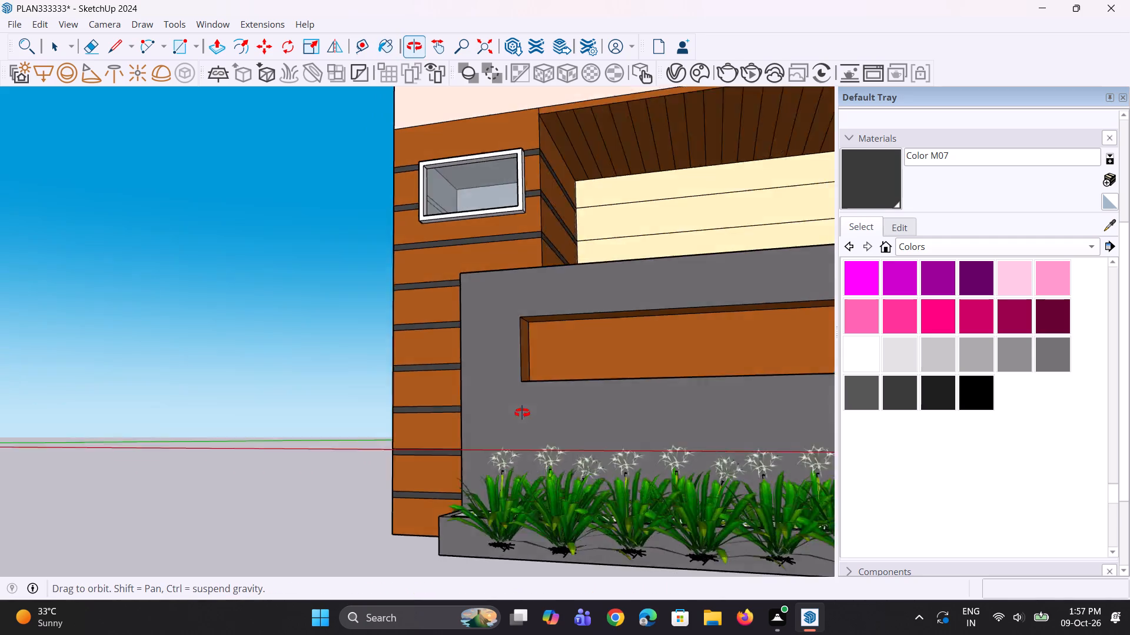
pyautogui.moveTo(522, 413); pyautogui.dragTo(310, 491, button='middle')
pyautogui.scroll(2, 453, 392)
pyautogui.moveTo(474, 385); pyautogui.dragTo(409, 510, button='middle')
pyautogui.moveTo(431, 470); pyautogui.dragTo(436, 466, button='middle')
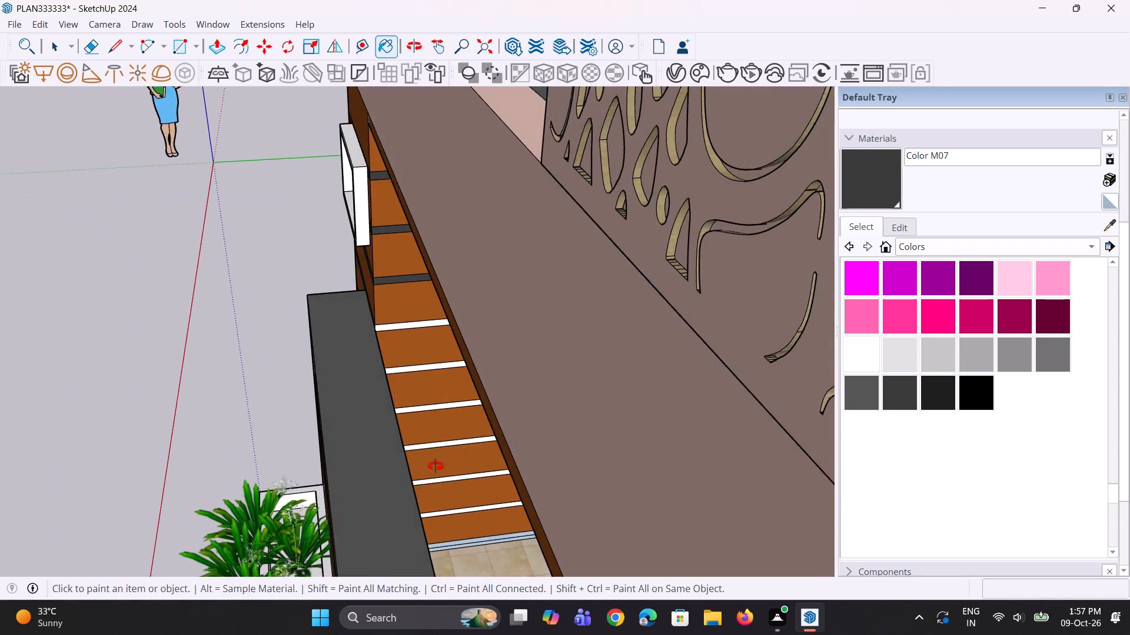
pyautogui.moveTo(436, 466); pyautogui.dragTo(493, 395, button='middle')
pyautogui.scroll(2, 562, 342)
pyautogui.click(581, 300)
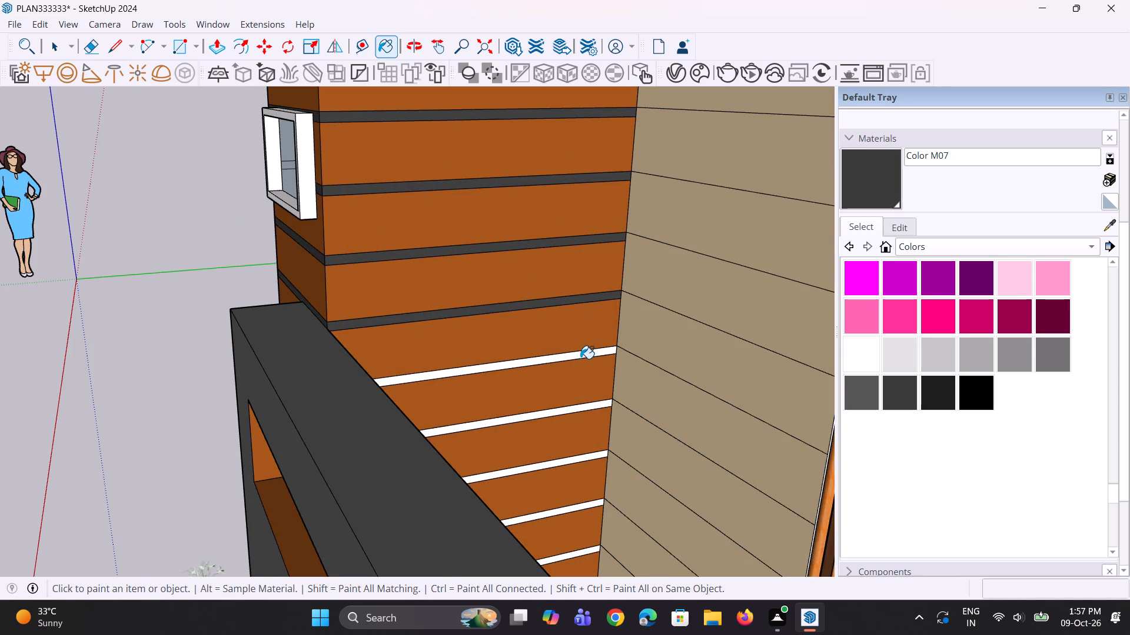
pyautogui.click(588, 353)
pyautogui.click(587, 407)
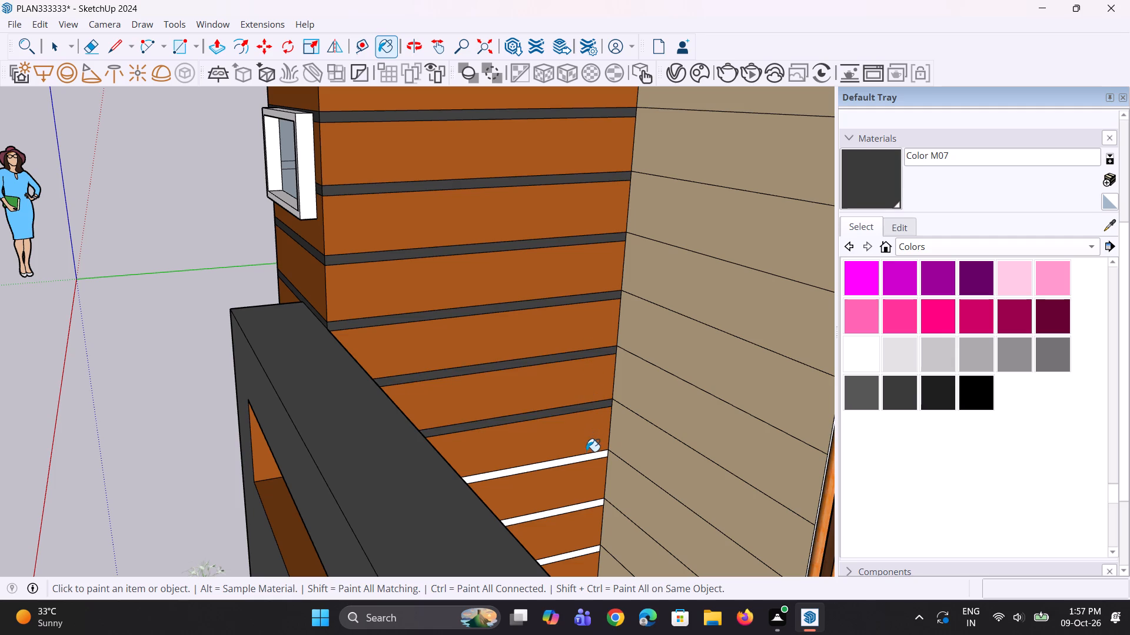
pyautogui.click(585, 459)
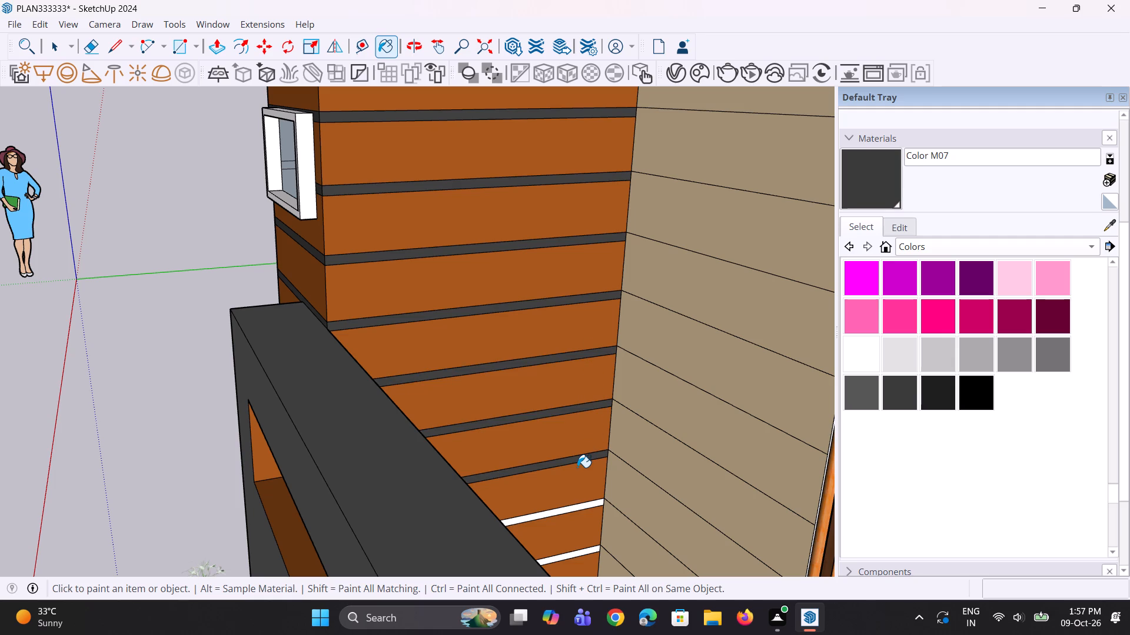
# Paint the two lowest white grooves on the pillar's inner side face and the thin strip at its foot with Color M07.
pyautogui.scroll(-2, 628, 410)
pyautogui.moveTo(600, 423); pyautogui.dragTo(543, 490, button='middle')
pyautogui.scroll(3, 461, 567)
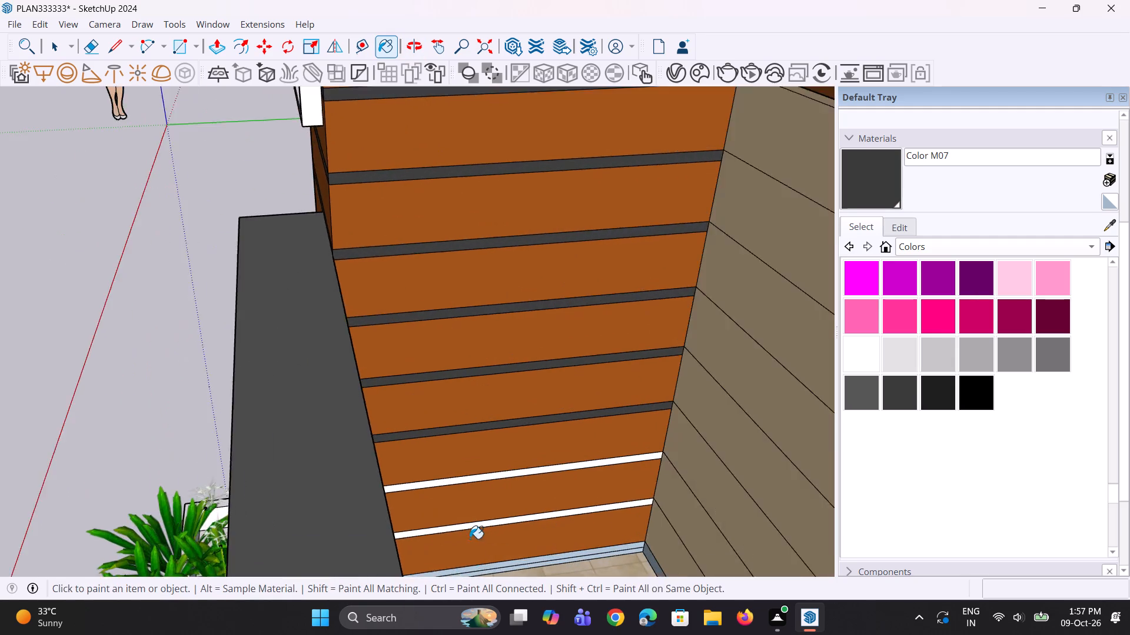
pyautogui.scroll(2, 470, 539)
pyautogui.click(559, 462)
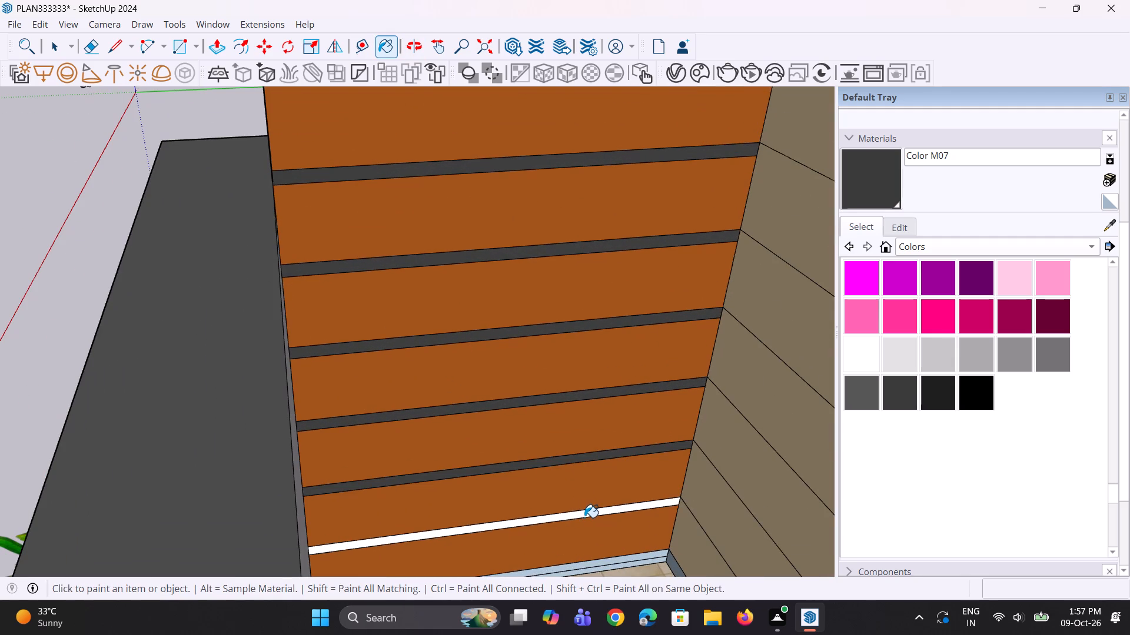
pyautogui.click(591, 514)
pyautogui.click(653, 557)
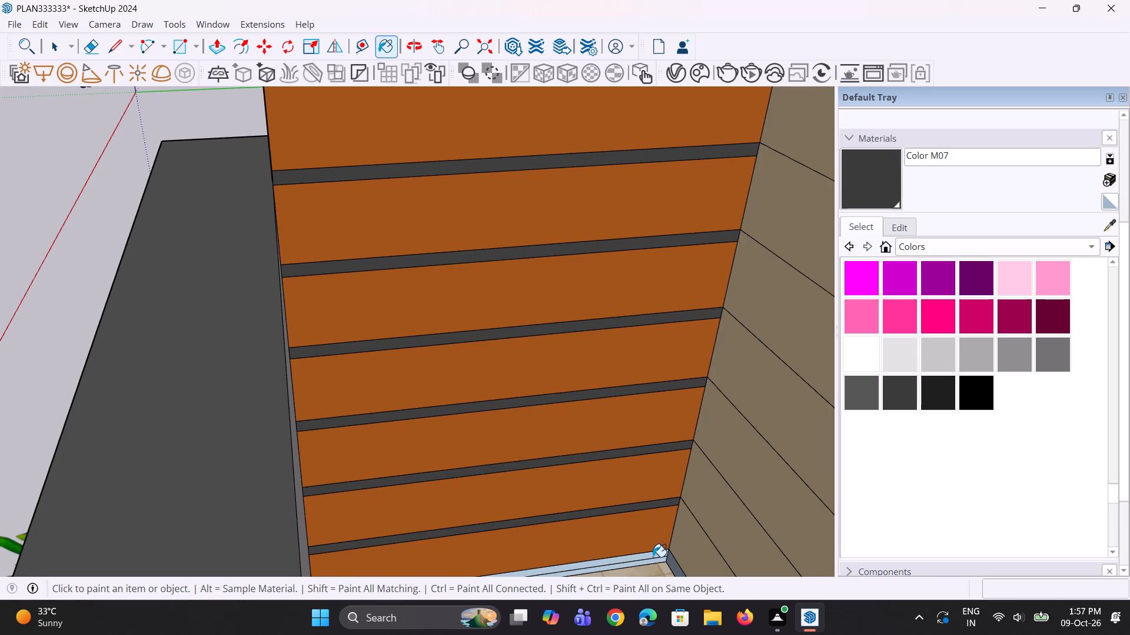
pyautogui.click(657, 560)
# Paint the upper four grooves on the pillar's outer side face, around the corner from the small window, with Color M07.
pyautogui.scroll(-4, 677, 556)
pyautogui.moveTo(533, 558); pyautogui.dragTo(669, 535, button='middle')
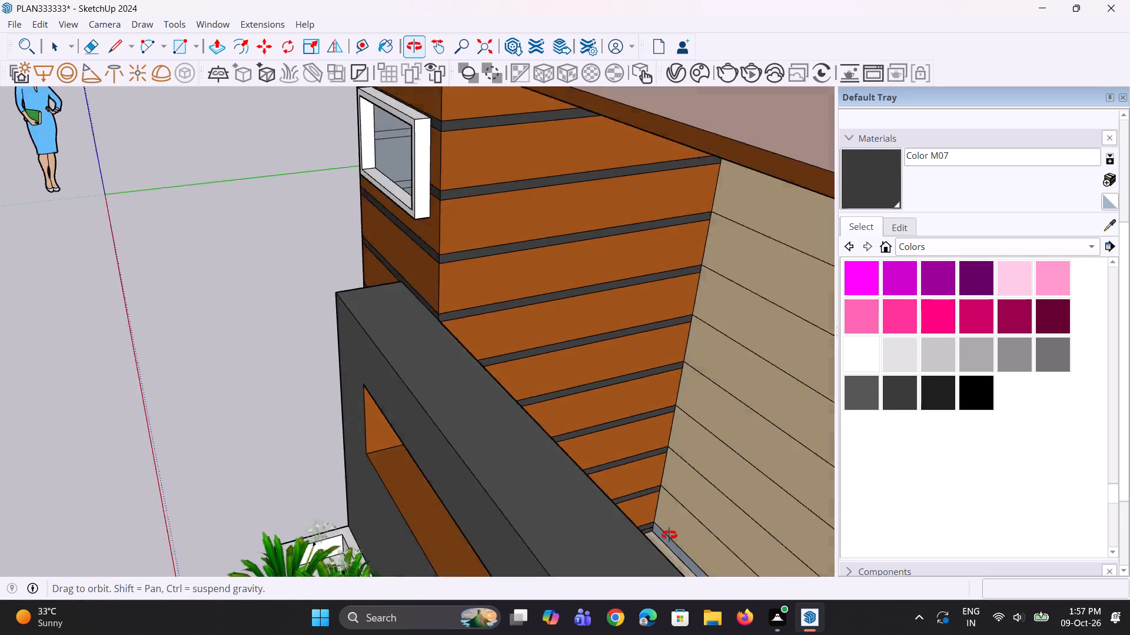
pyautogui.moveTo(669, 535); pyautogui.dragTo(749, 521, button='middle')
pyautogui.scroll(-5, 670, 464)
pyautogui.moveTo(533, 481); pyautogui.dragTo(800, 396, button='middle')
pyautogui.scroll(-9, 537, 380)
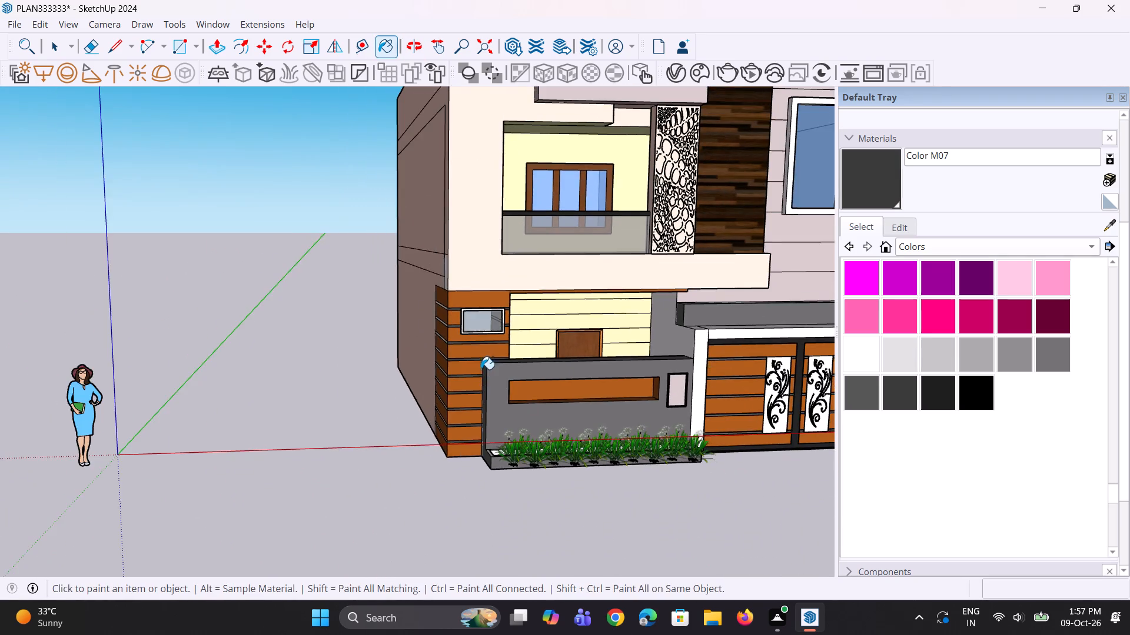
pyautogui.moveTo(482, 369); pyautogui.dragTo(498, 344, button='middle')
pyautogui.scroll(11, 434, 317)
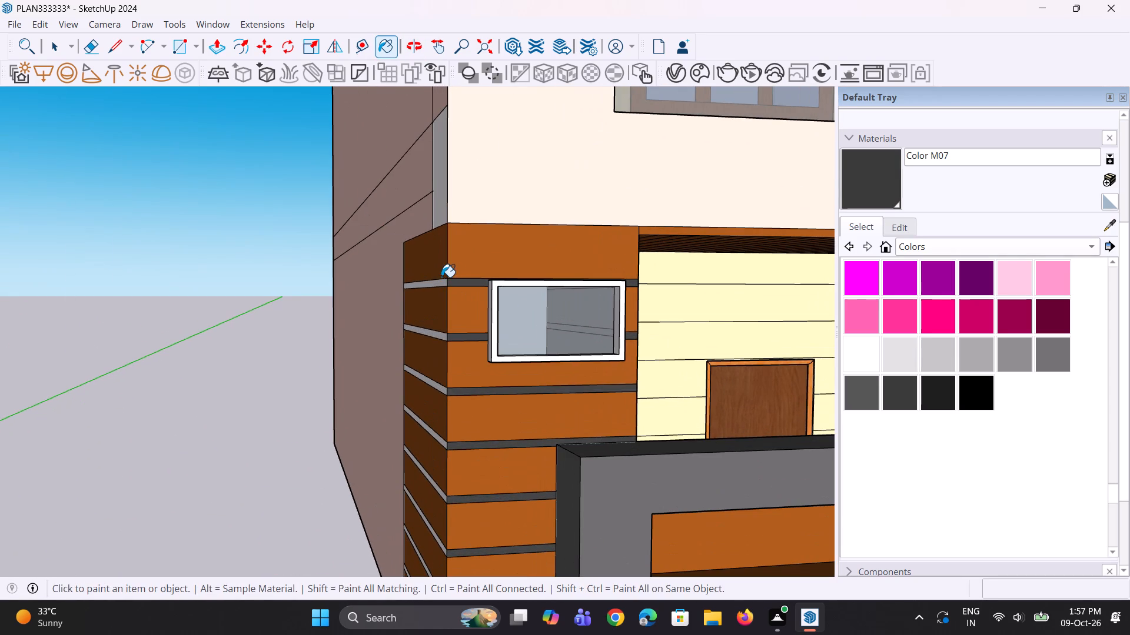
pyautogui.click(439, 282)
pyautogui.moveTo(414, 321); pyautogui.dragTo(508, 347, button='middle')
pyautogui.scroll(2, 478, 339)
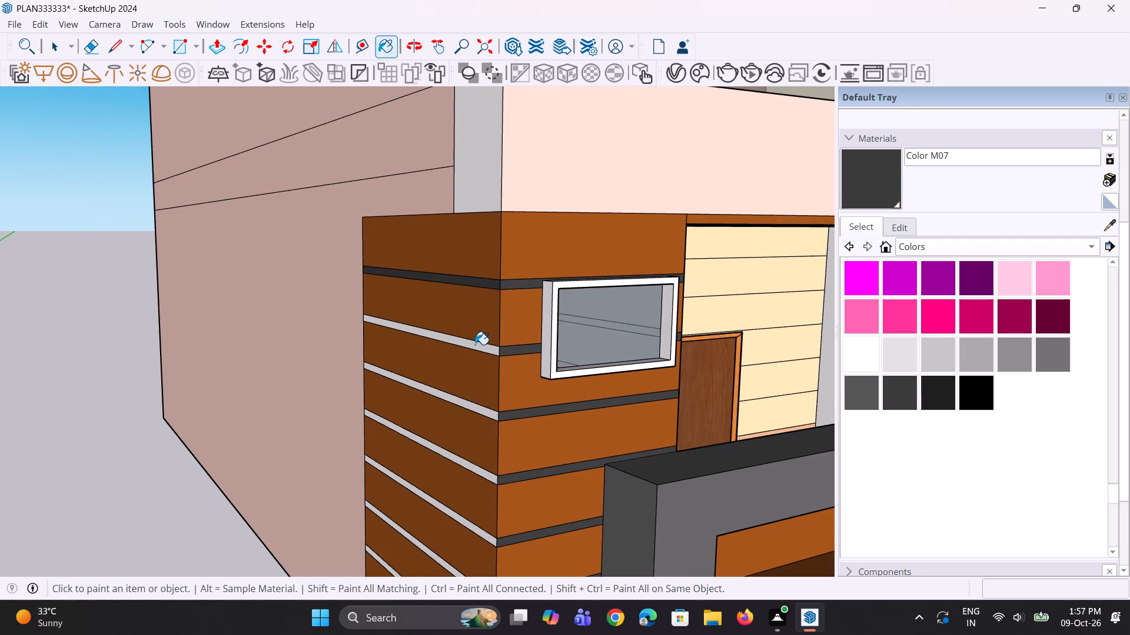
pyautogui.click(475, 345)
pyautogui.click(459, 405)
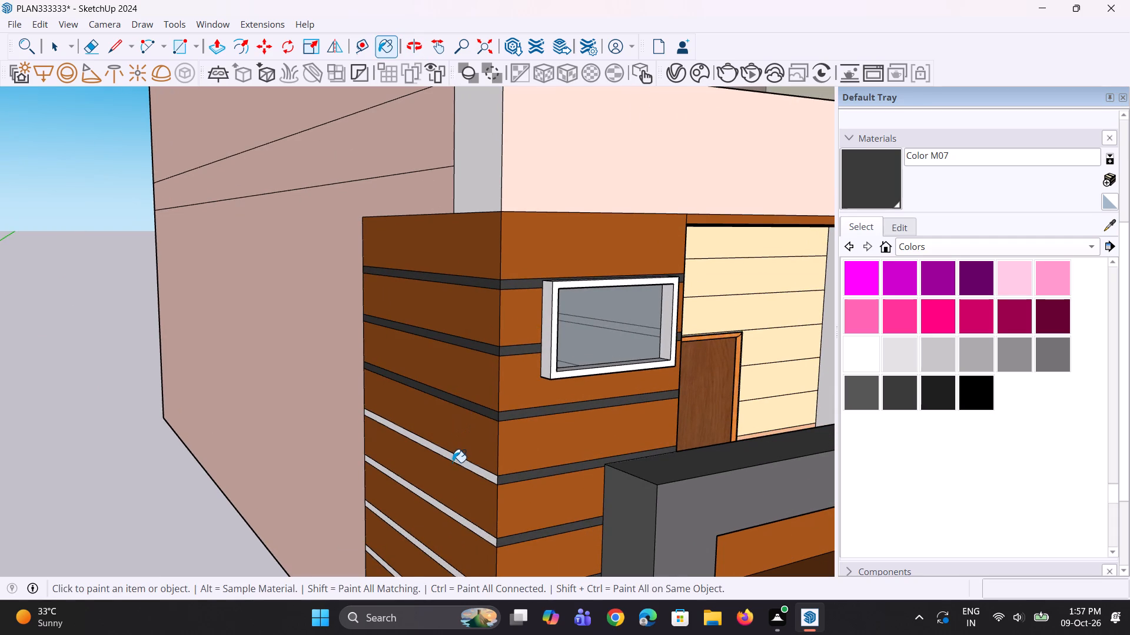
pyautogui.click(458, 461)
# Paint the remaining five light grooves down the pillar's outer side face to the ground with Color M07.
pyautogui.scroll(-8, 482, 346)
pyautogui.scroll(5, 451, 494)
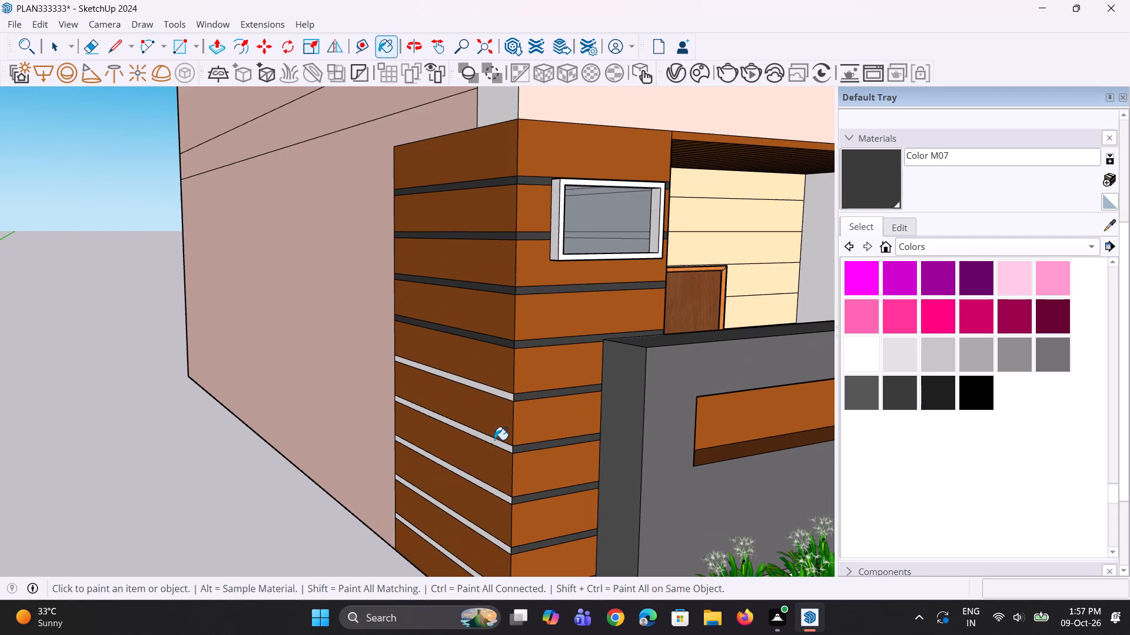
pyautogui.click(501, 394)
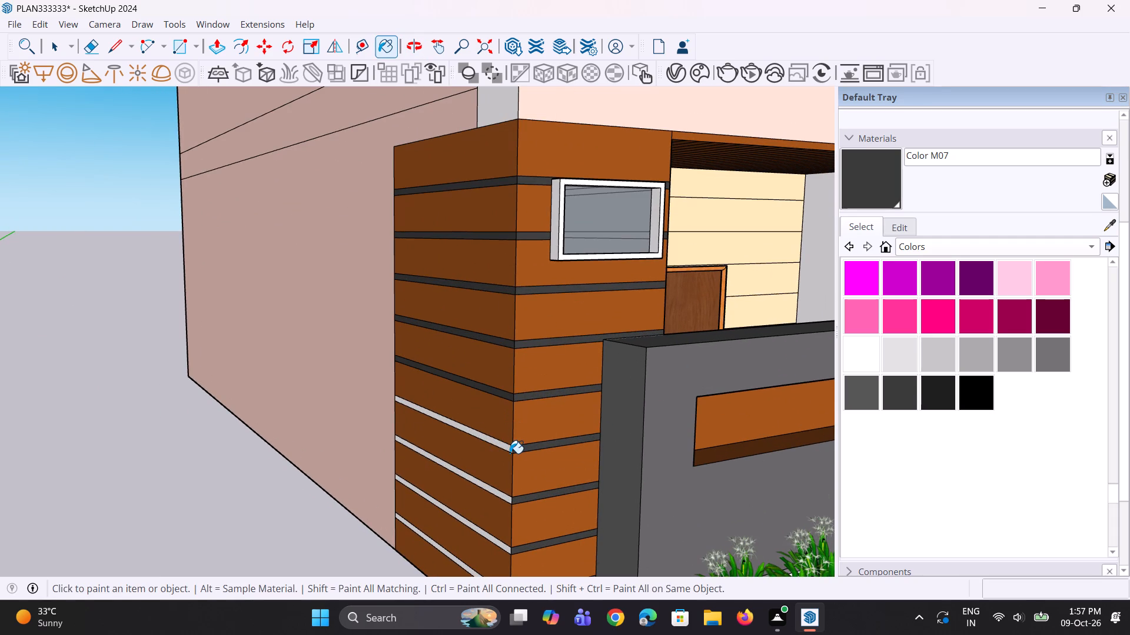
pyautogui.click(512, 450)
pyautogui.click(504, 446)
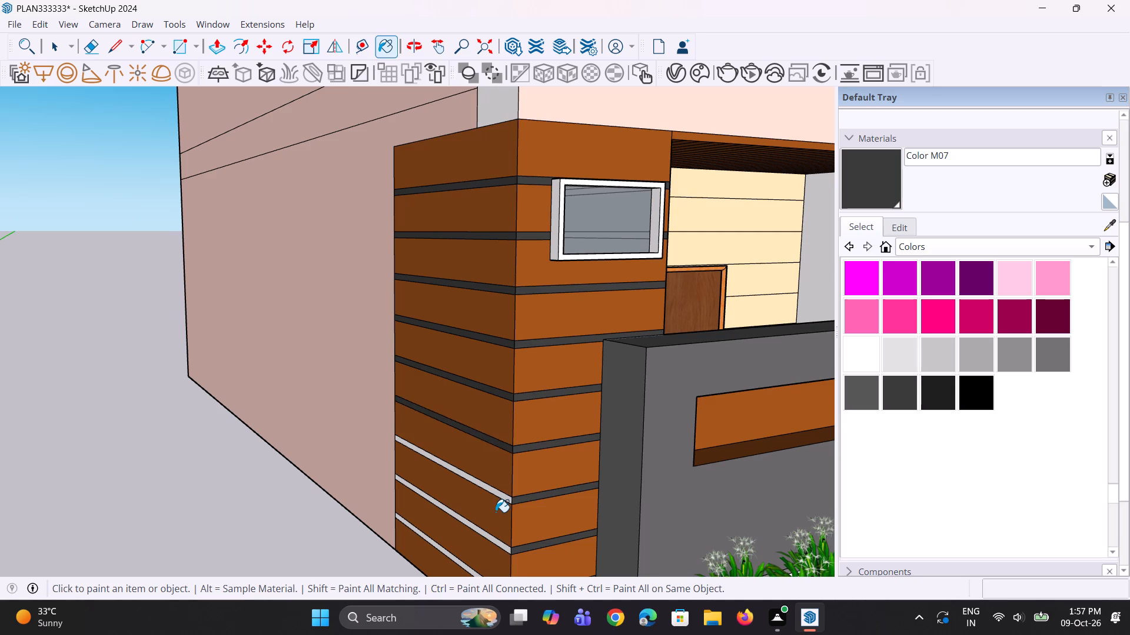
pyautogui.scroll(5, 496, 512)
pyautogui.click(511, 490)
pyautogui.click(473, 541)
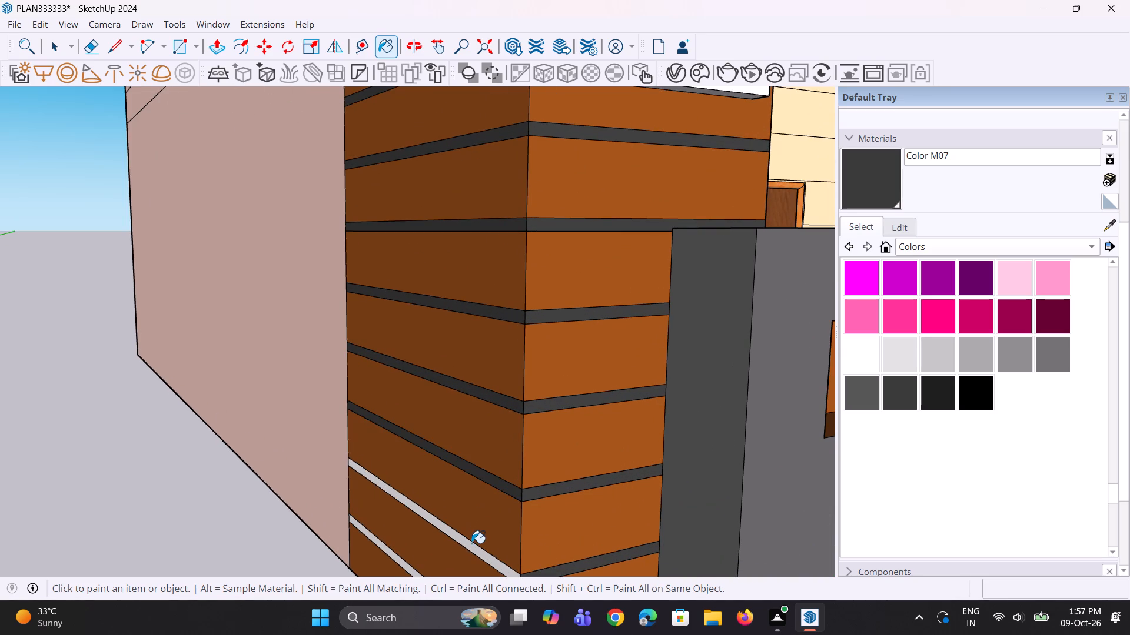
pyautogui.click(471, 544)
pyautogui.scroll(-4, 505, 399)
pyautogui.scroll(5, 378, 596)
pyautogui.click(473, 553)
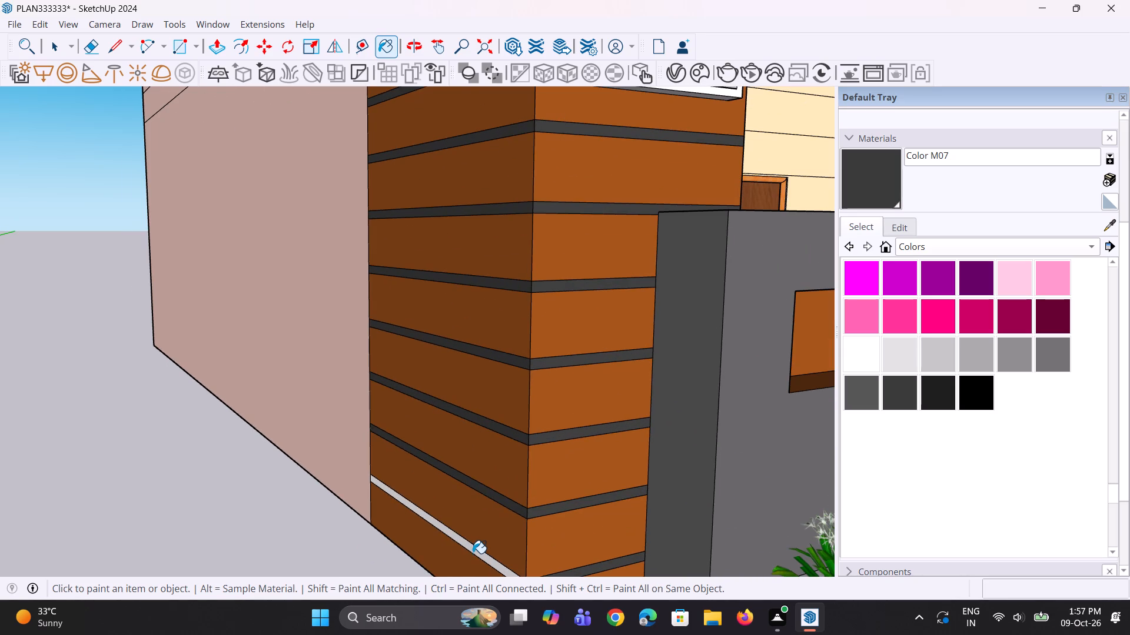
pyautogui.click(476, 550)
# Examine the whole front elevation of the house with its painted pillar, upper floors and roof frame.
pyautogui.scroll(-11, 394, 502)
pyautogui.moveTo(604, 512); pyautogui.dragTo(569, 500, button='middle')
pyautogui.scroll(-7, 546, 500)
pyautogui.scroll(1, 796, 204)
pyautogui.moveTo(746, 235); pyautogui.dragTo(712, 215, button='middle')
pyautogui.scroll(2, 730, 161)
pyautogui.scroll(-2, 731, 153)
pyautogui.moveTo(731, 153); pyautogui.dragTo(729, 138, button='middle')
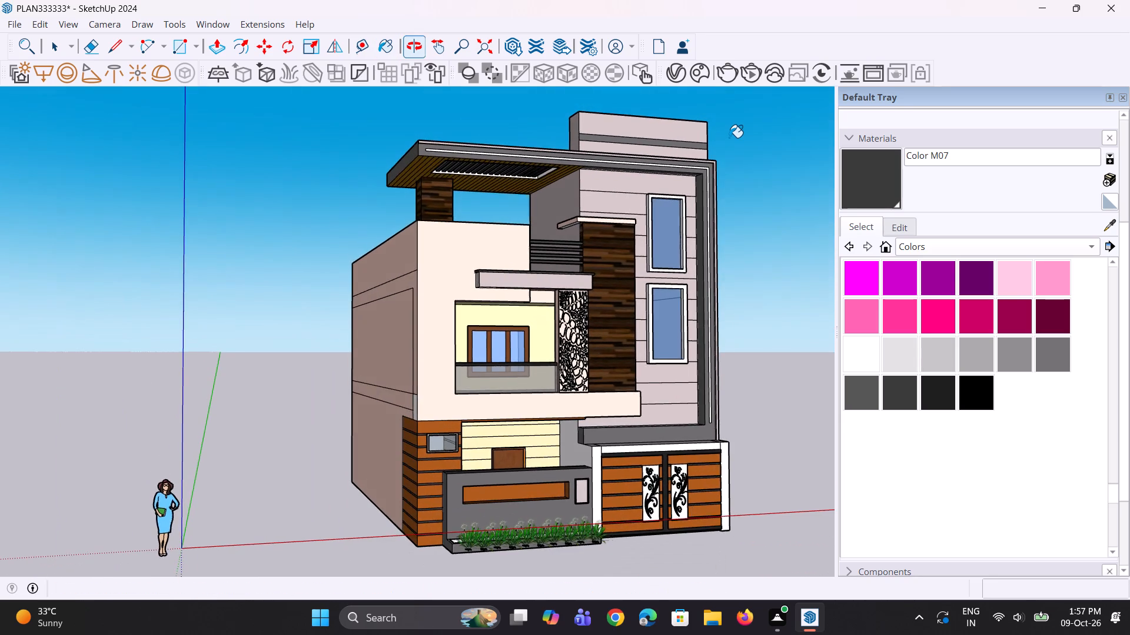
pyautogui.scroll(1, 729, 136)
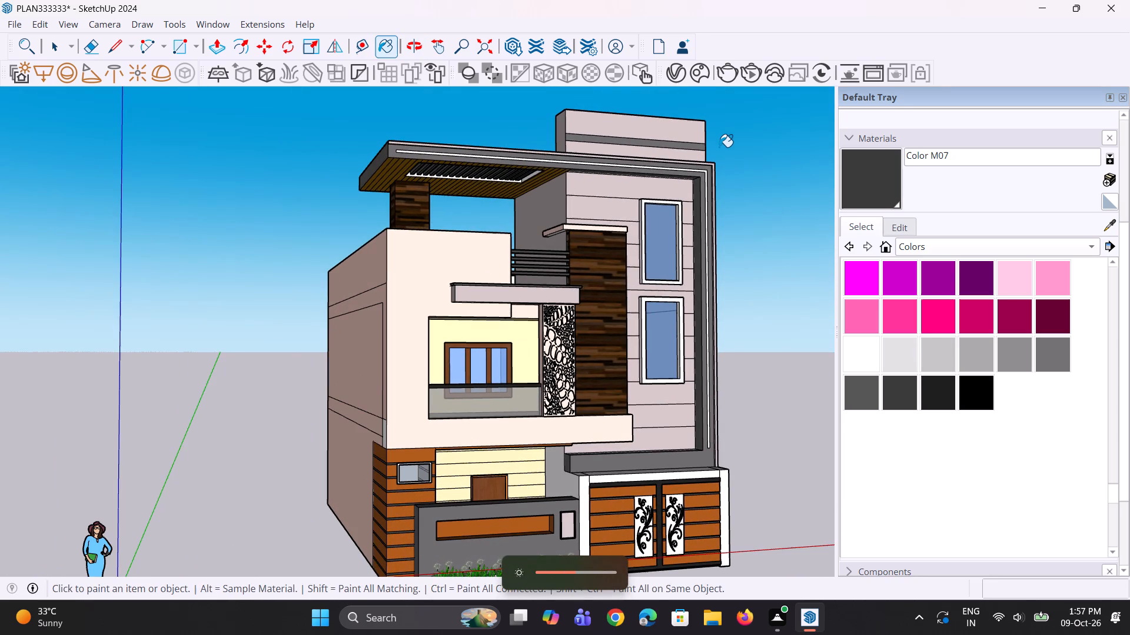
# Save the model.
pyautogui.hotkey('ctrl', 's')
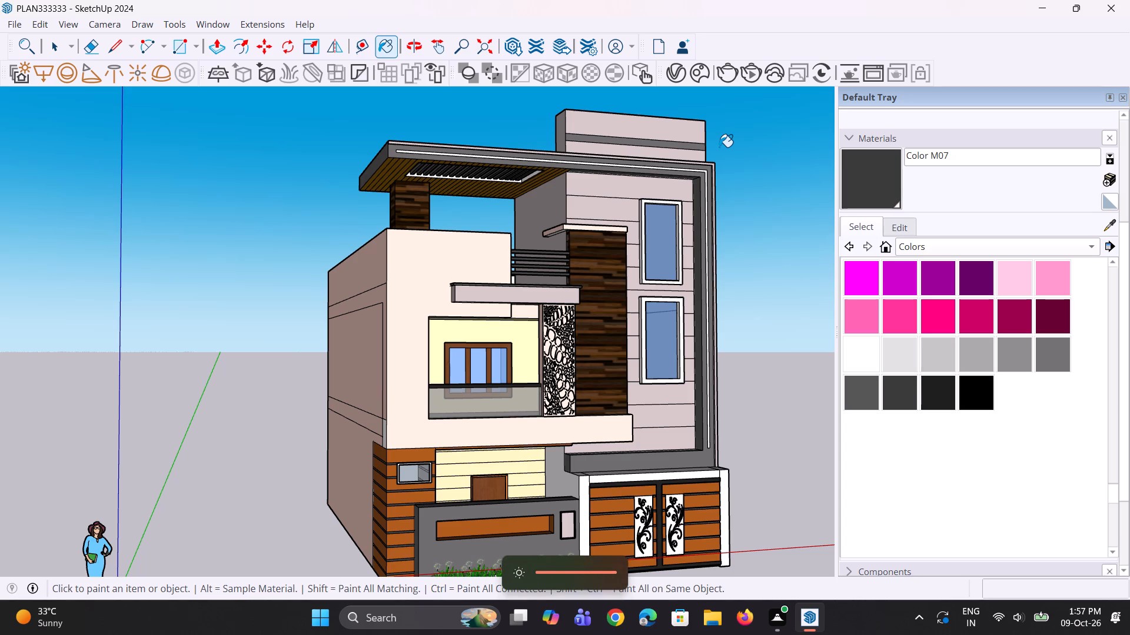
# Frame the whole house from the front corner and export the view as a PNG image named VIVIVI in Documents.
pyautogui.moveTo(447, 266); pyautogui.dragTo(448, 230, button='middle')
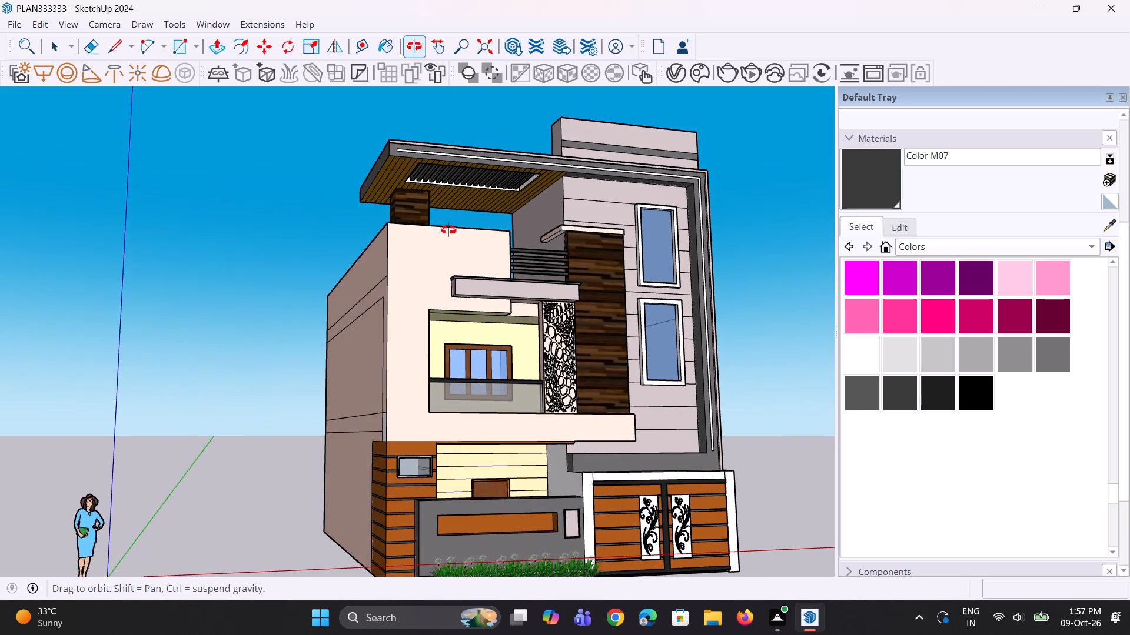
pyautogui.moveTo(448, 230); pyautogui.dragTo(447, 228, button='middle')
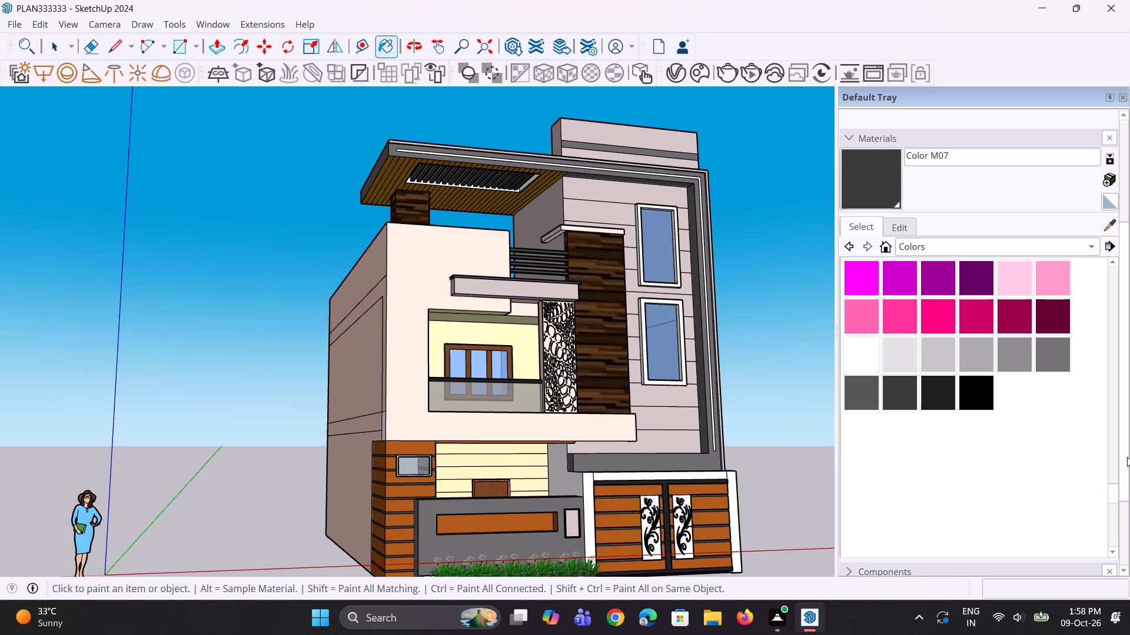
pyautogui.scroll(-4, 1125, 457)
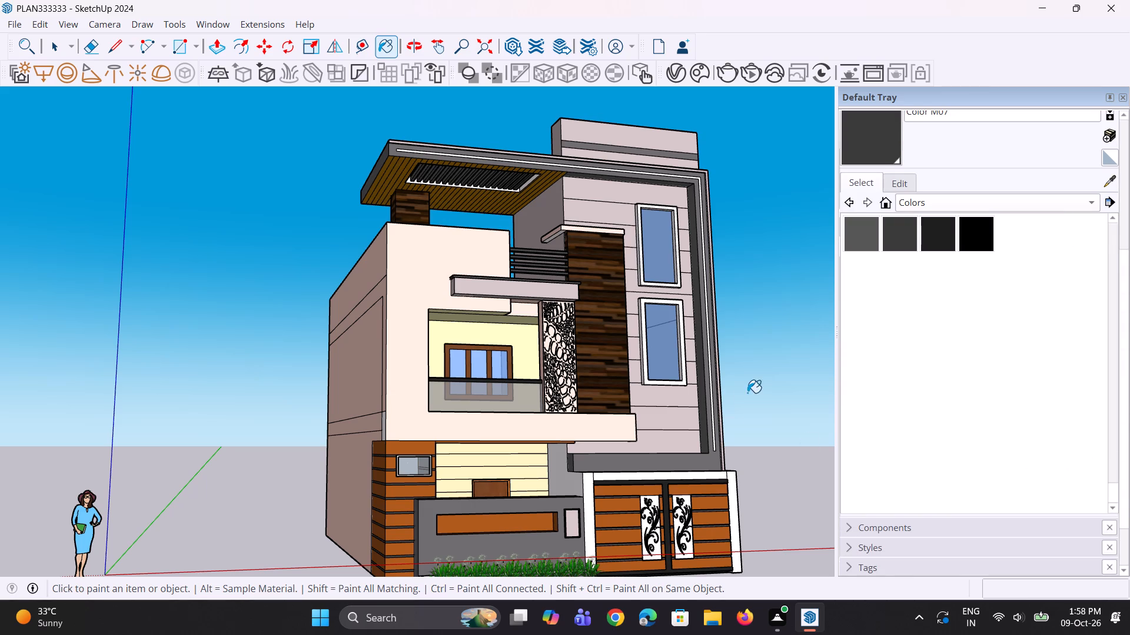
pyautogui.moveTo(747, 393); pyautogui.dragTo(722, 431, button='middle')
pyautogui.scroll(1, 763, 435)
pyautogui.press('space')
pyautogui.press('space')
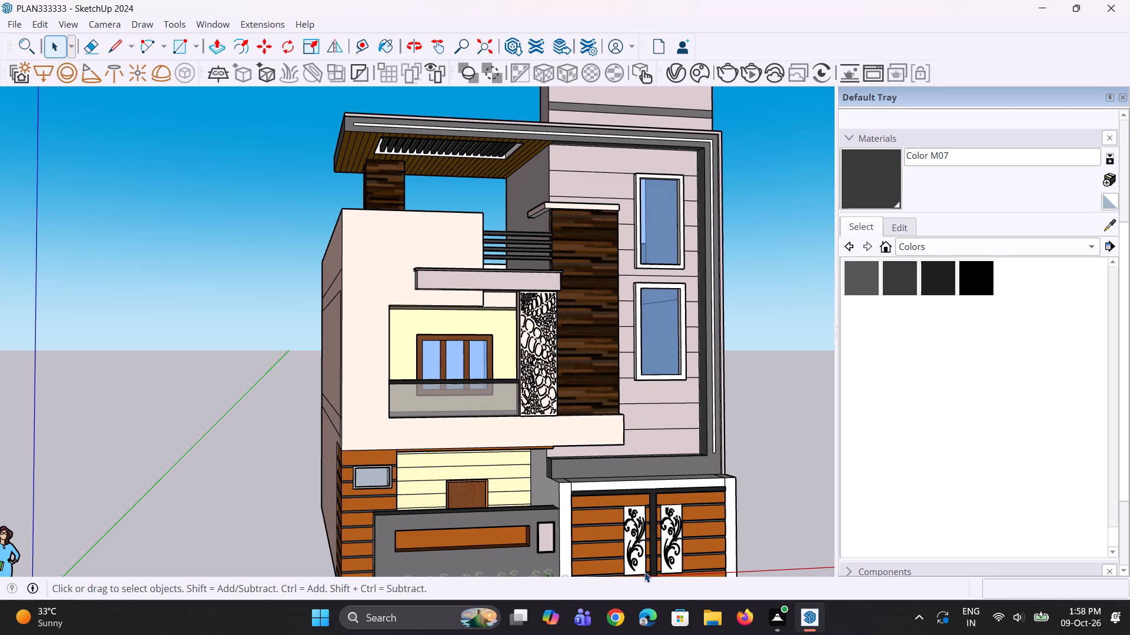
pyautogui.scroll(-3, 438, 298)
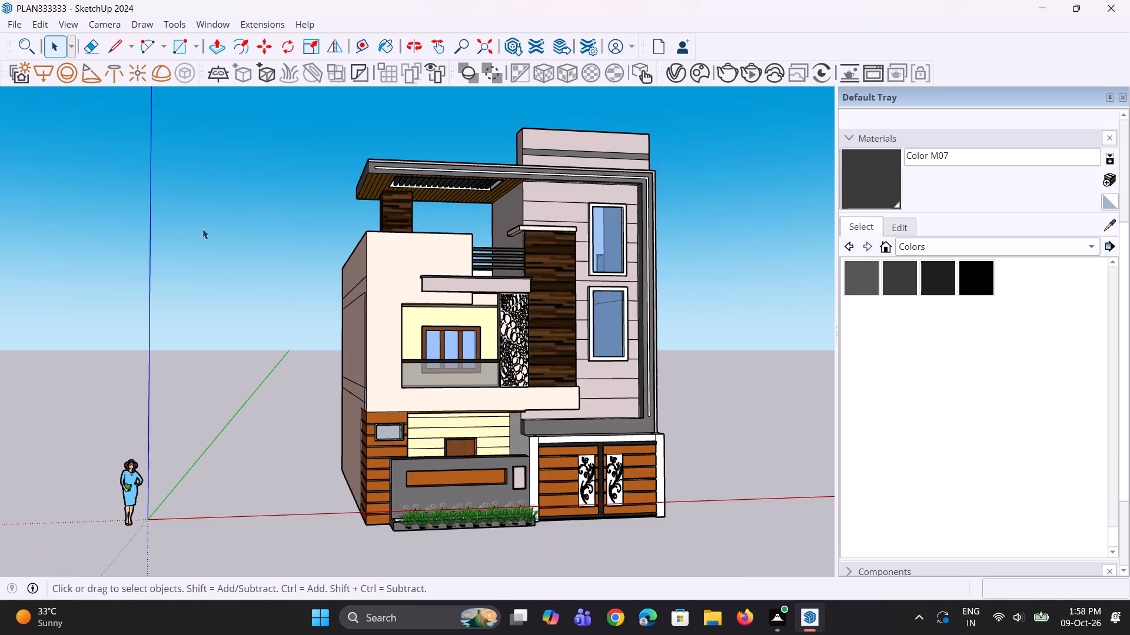
pyautogui.click(24, 31)
pyautogui.click(16, 24)
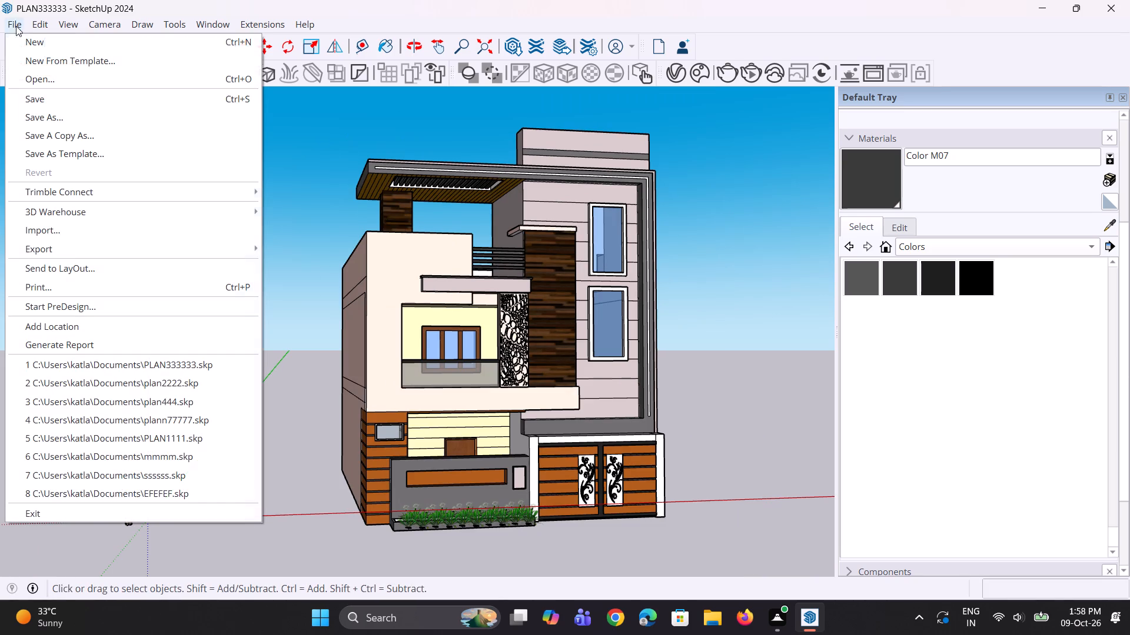
pyautogui.click(84, 240)
pyautogui.click(330, 275)
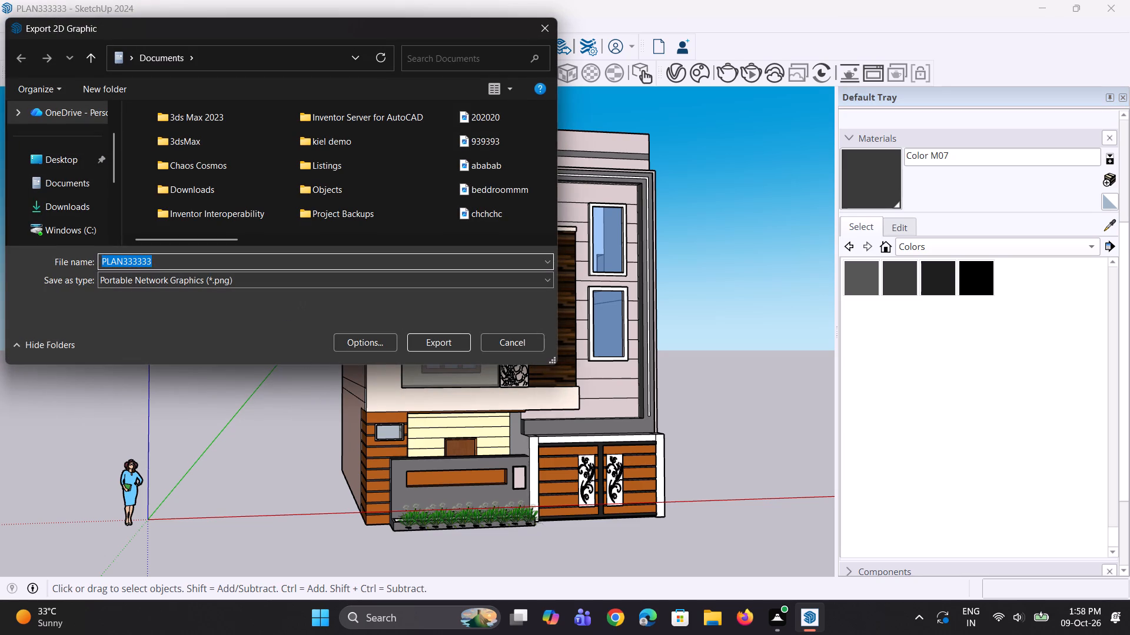
pyautogui.press('BackSpace')
pyautogui.press('BackSpace')
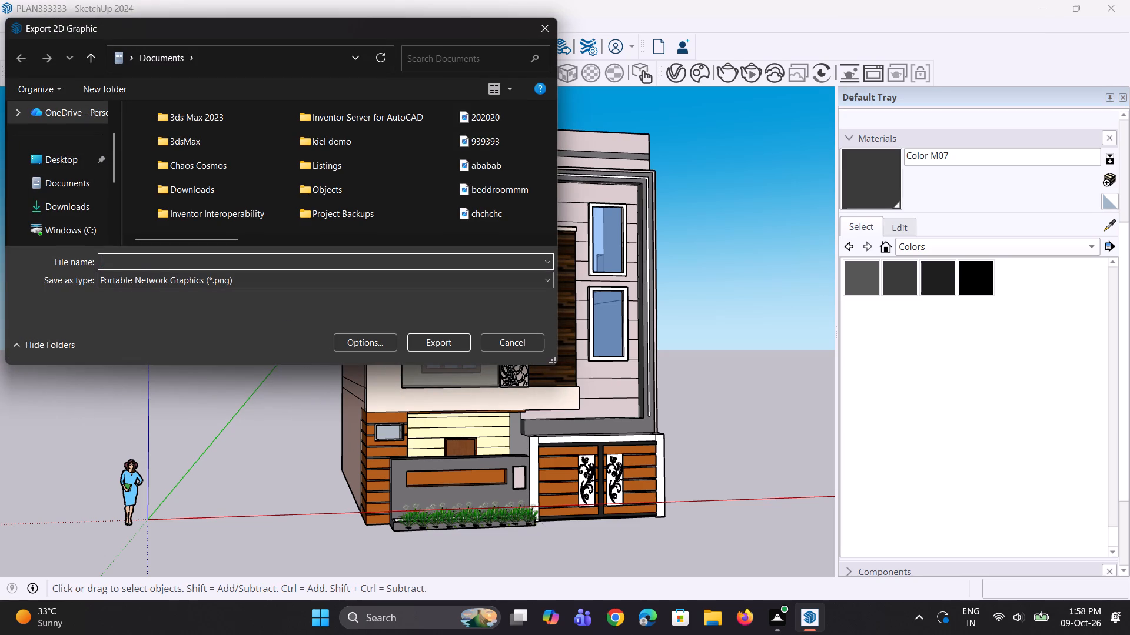
pyautogui.write('VIVIVI')
pyautogui.press('Return')
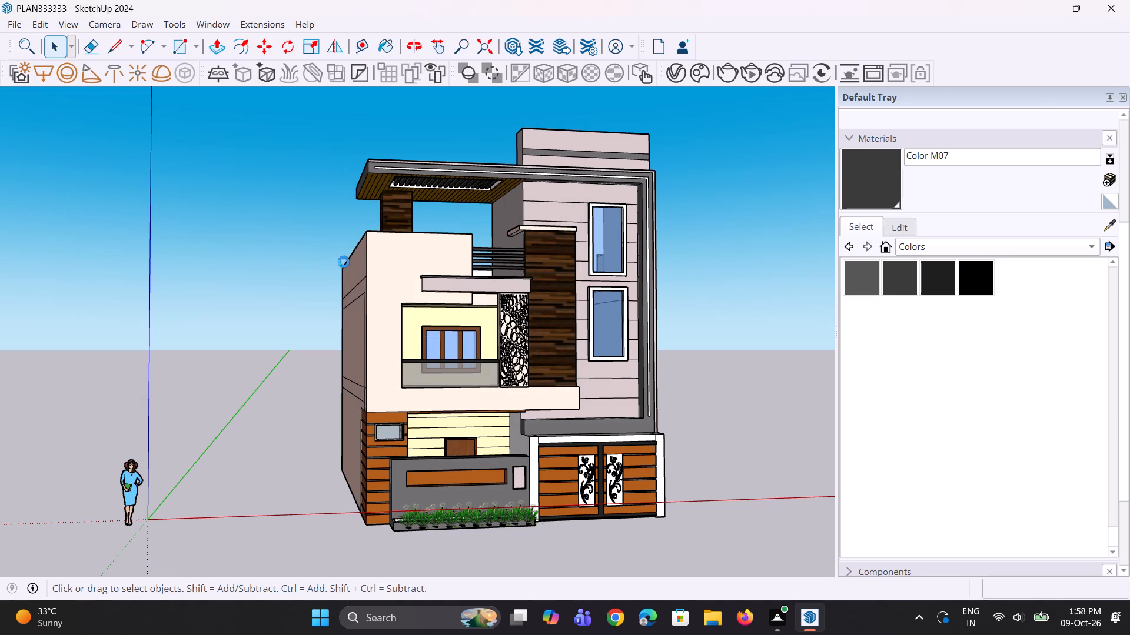